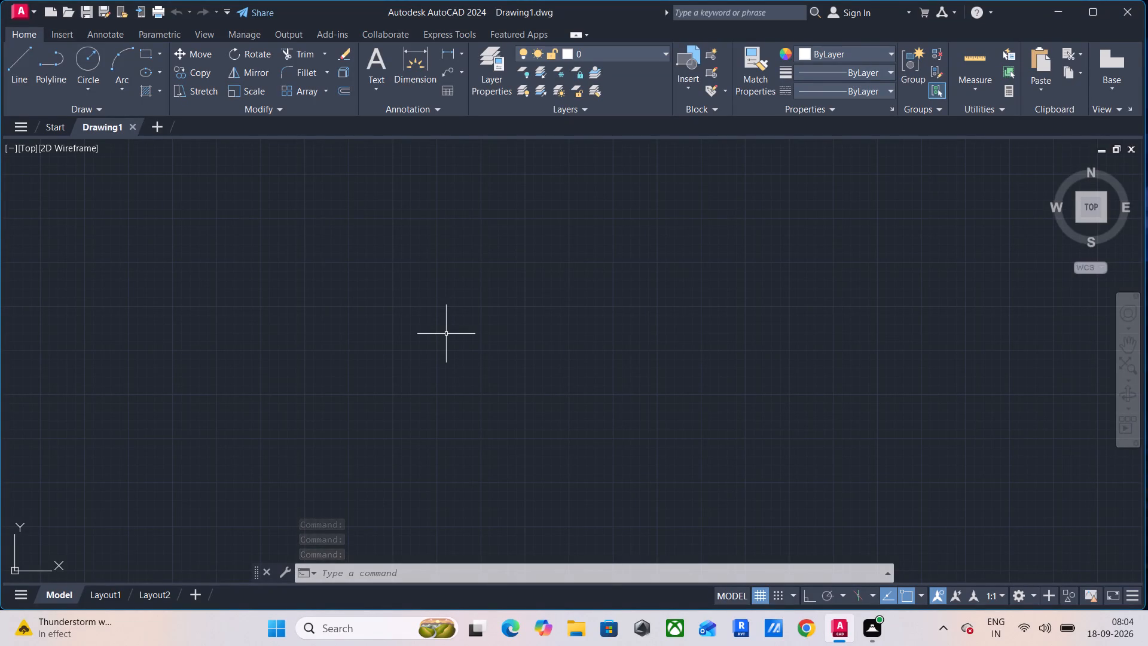
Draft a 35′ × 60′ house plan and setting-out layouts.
Configure the drawing units to Architectural length with 0'-0 1/2" precision and Inches as the insertion scale.
click(446, 334)
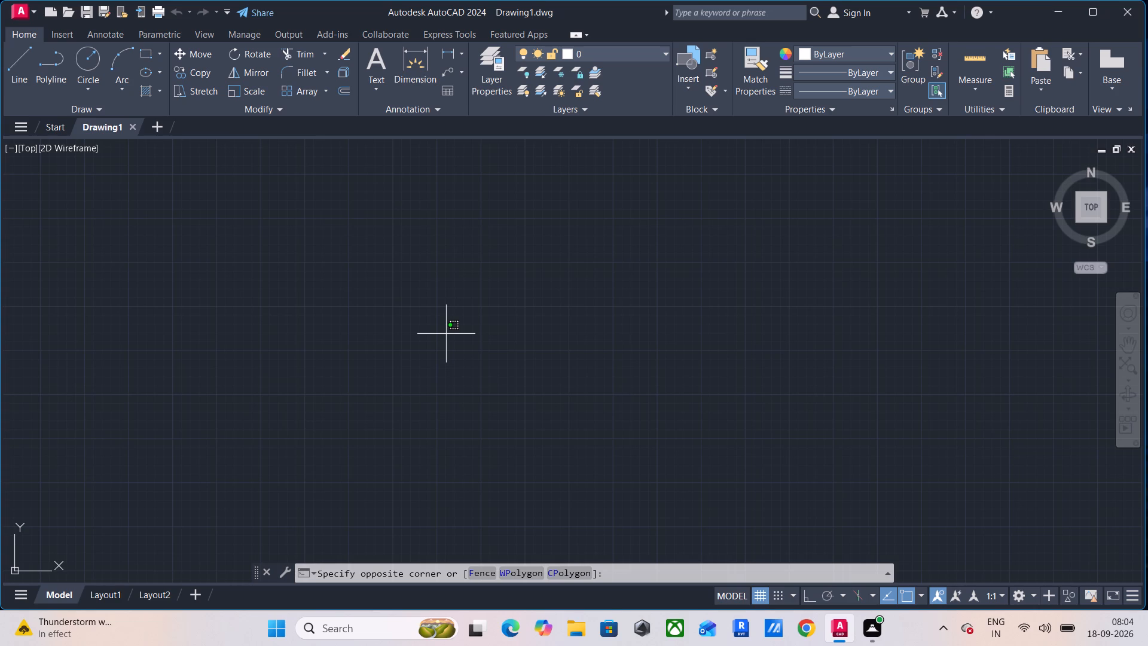
text(UN)
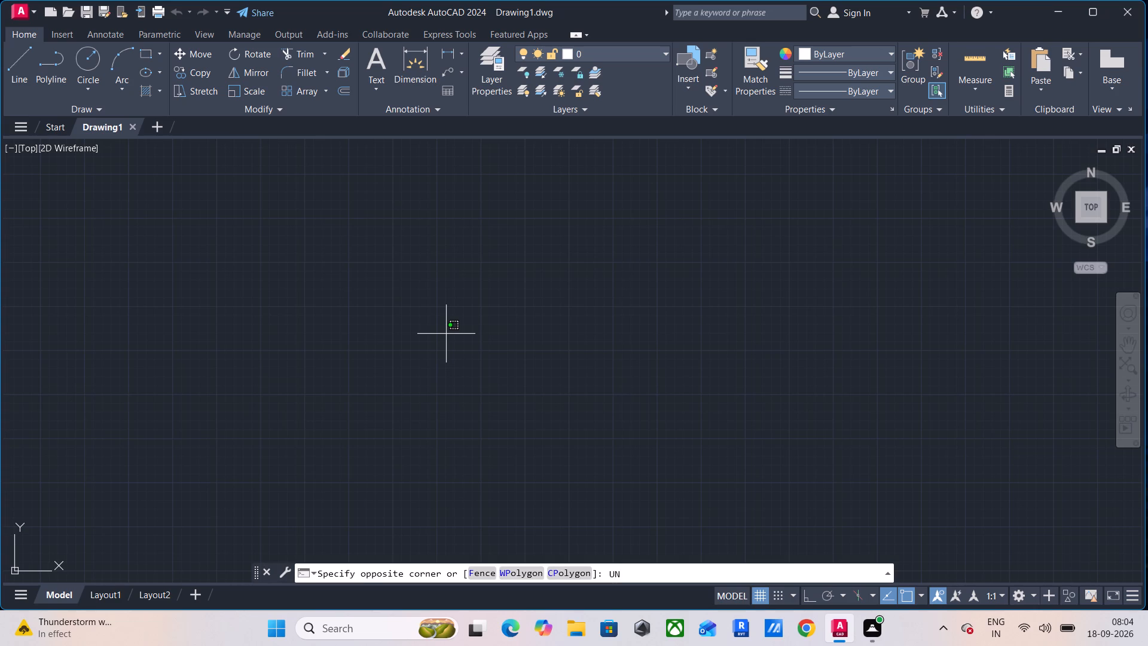
key(Return)
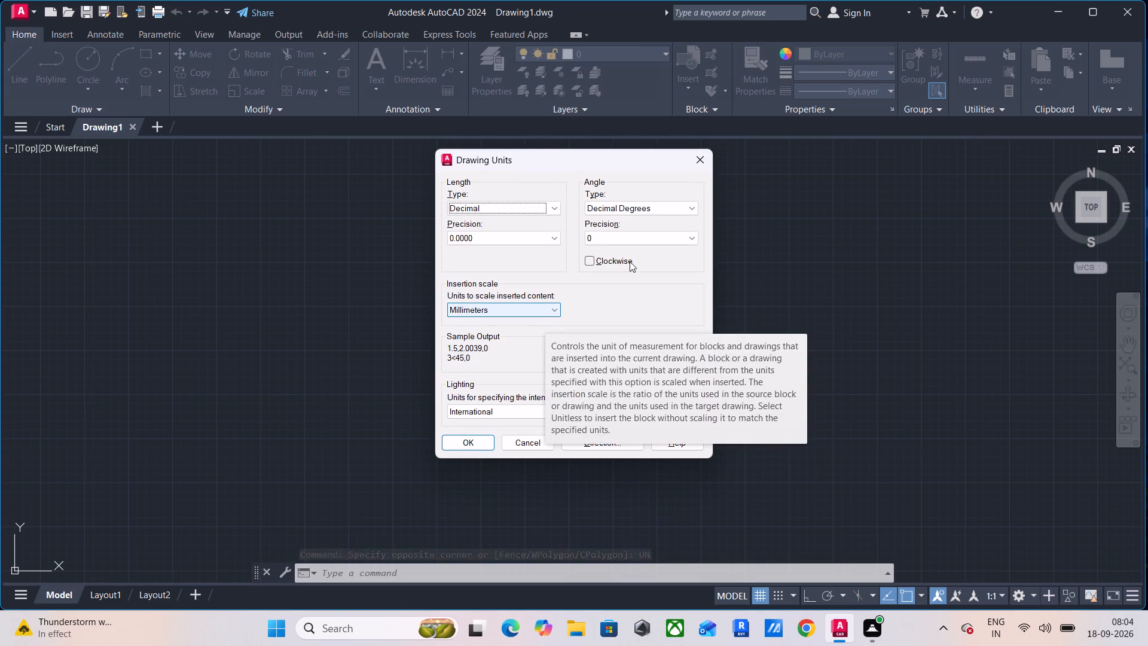
click(490, 205)
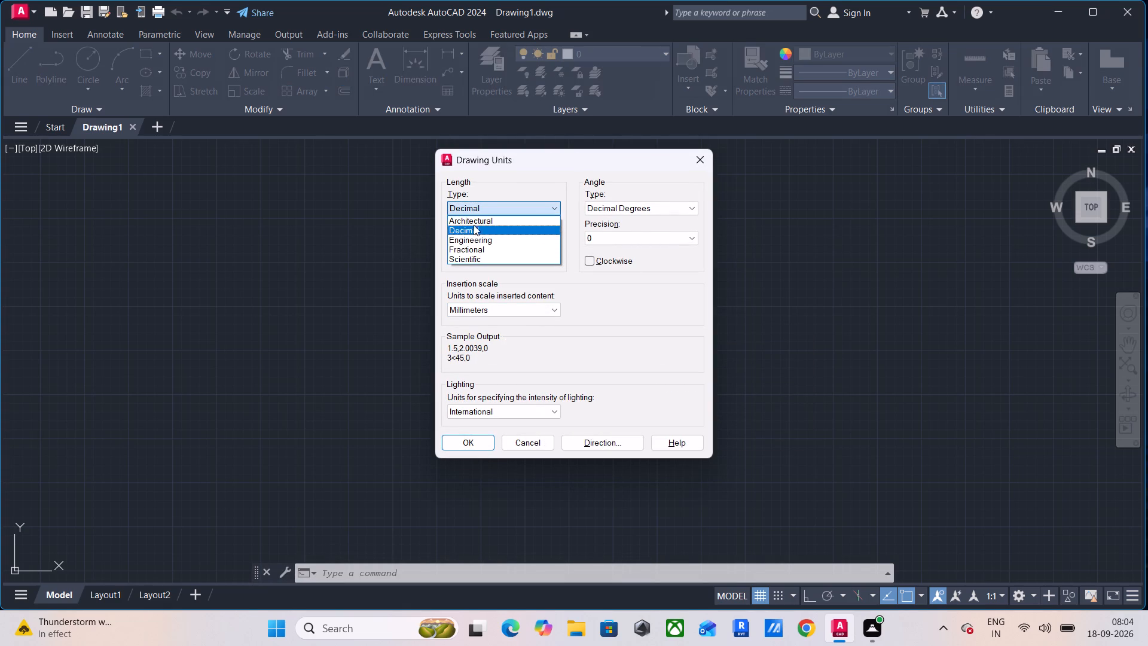
click(474, 223)
click(478, 231)
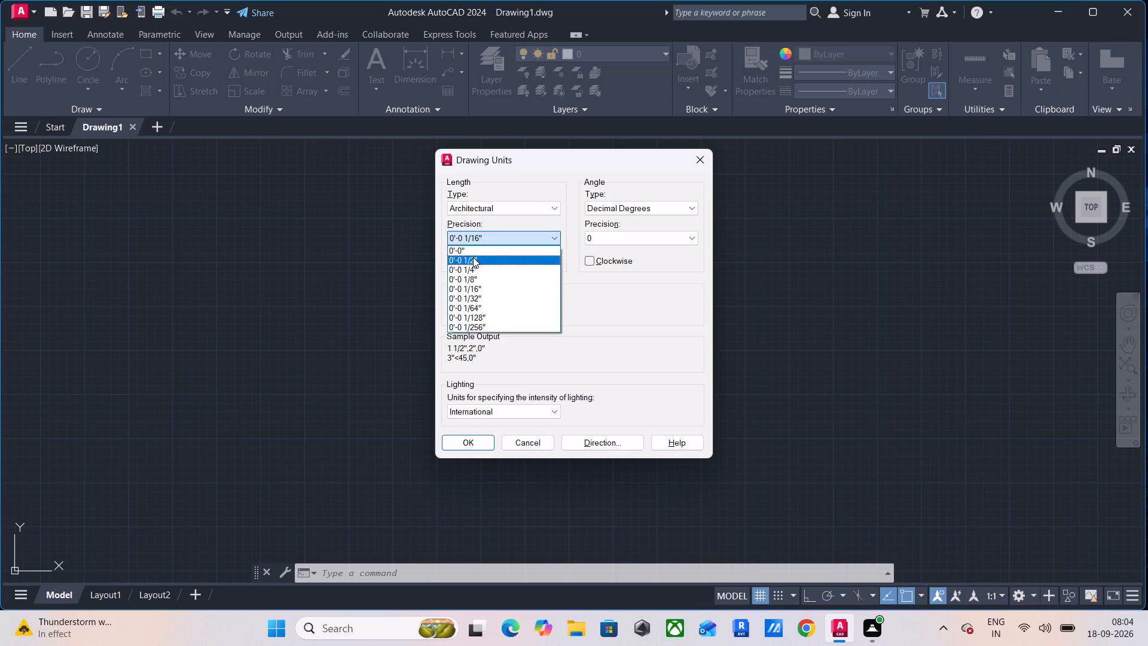
click(473, 257)
click(484, 306)
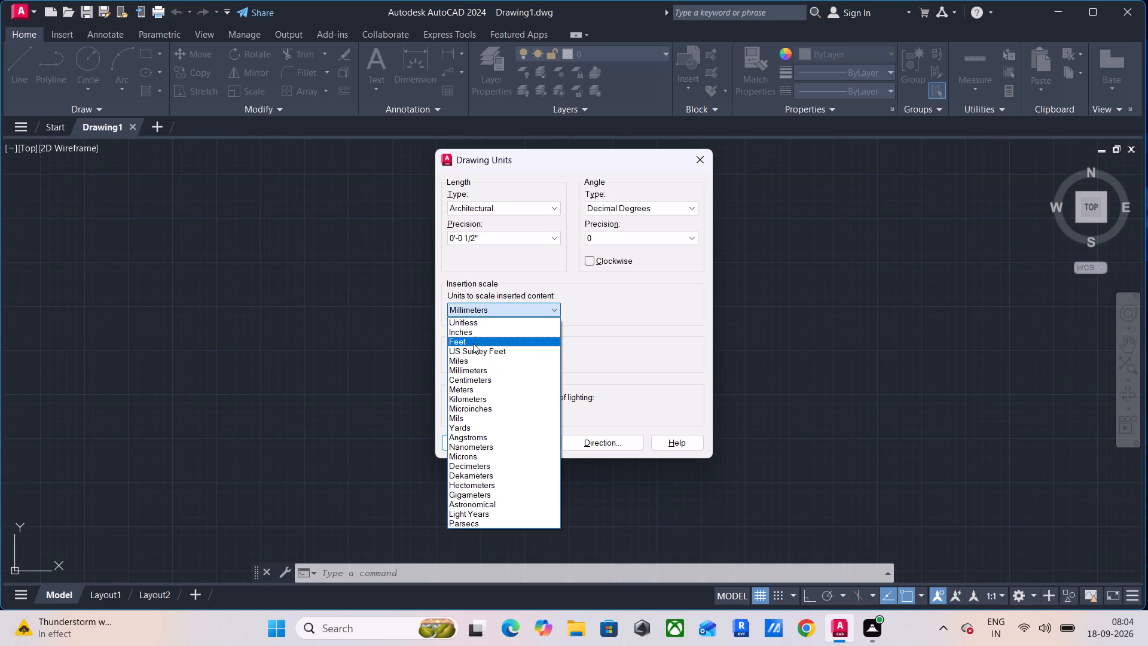
click(474, 333)
click(477, 444)
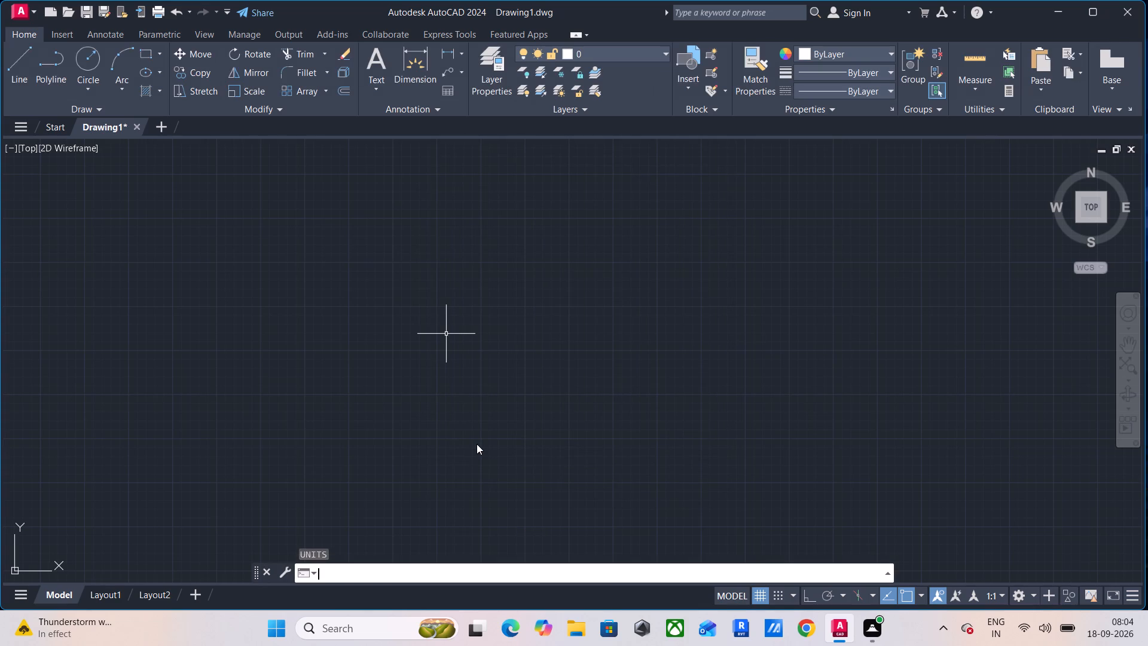
Modify the ISO-25 dimension style's primary units to Architectural format with 0'-0 1/2" precision.
text(D)
key(space)
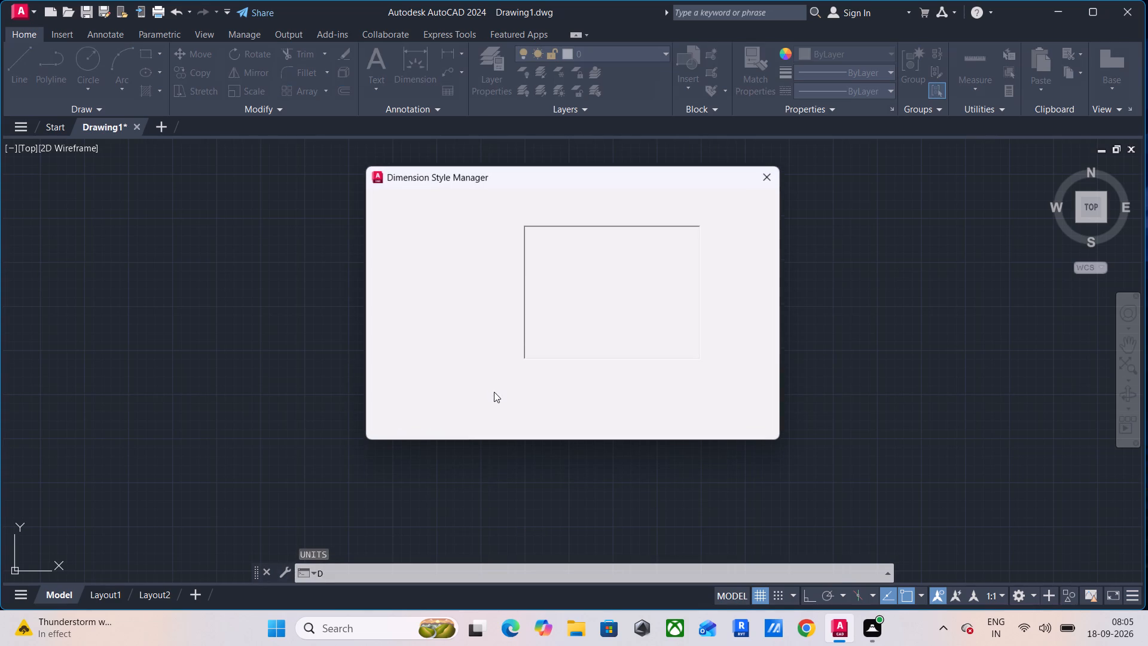
click(734, 280)
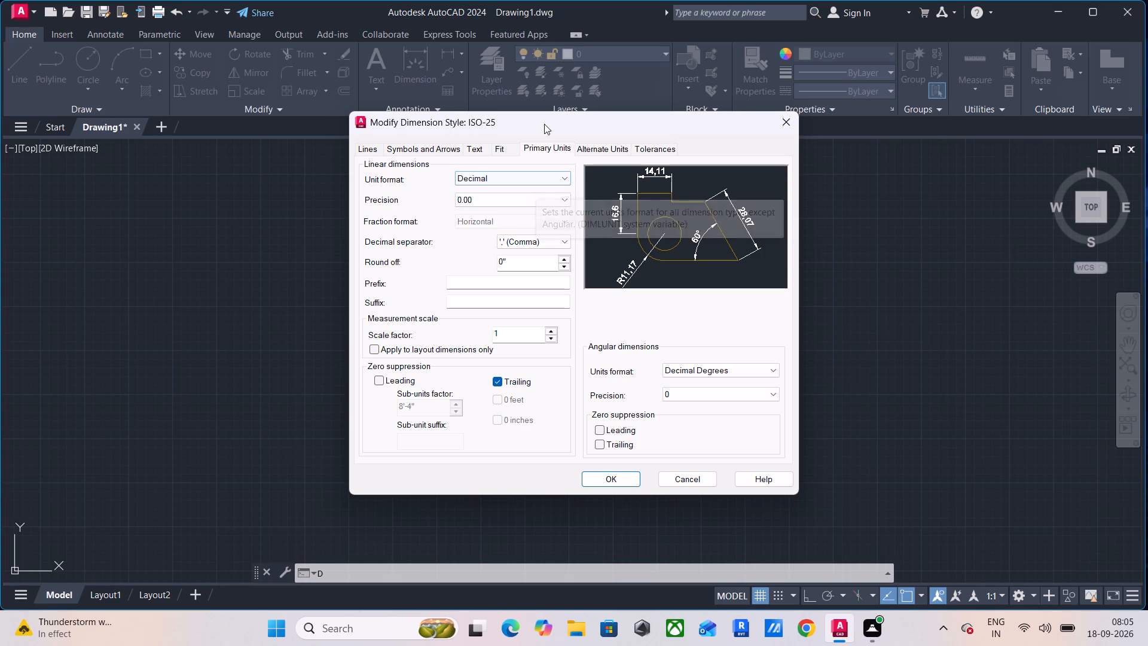
click(552, 145)
click(481, 183)
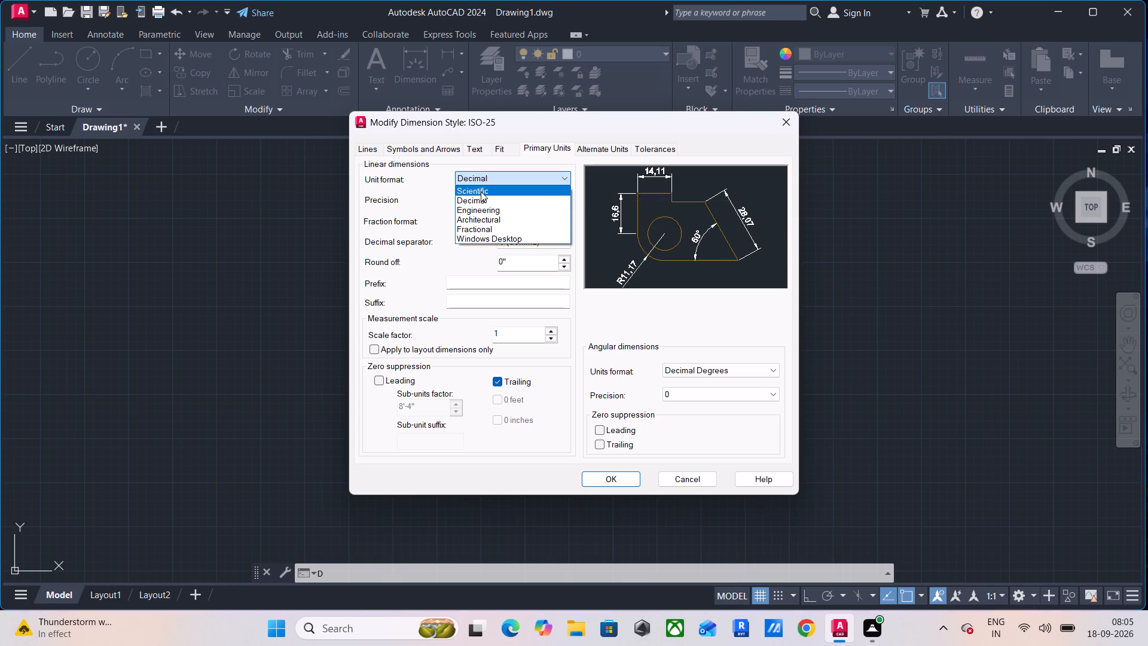
click(484, 224)
click(506, 176)
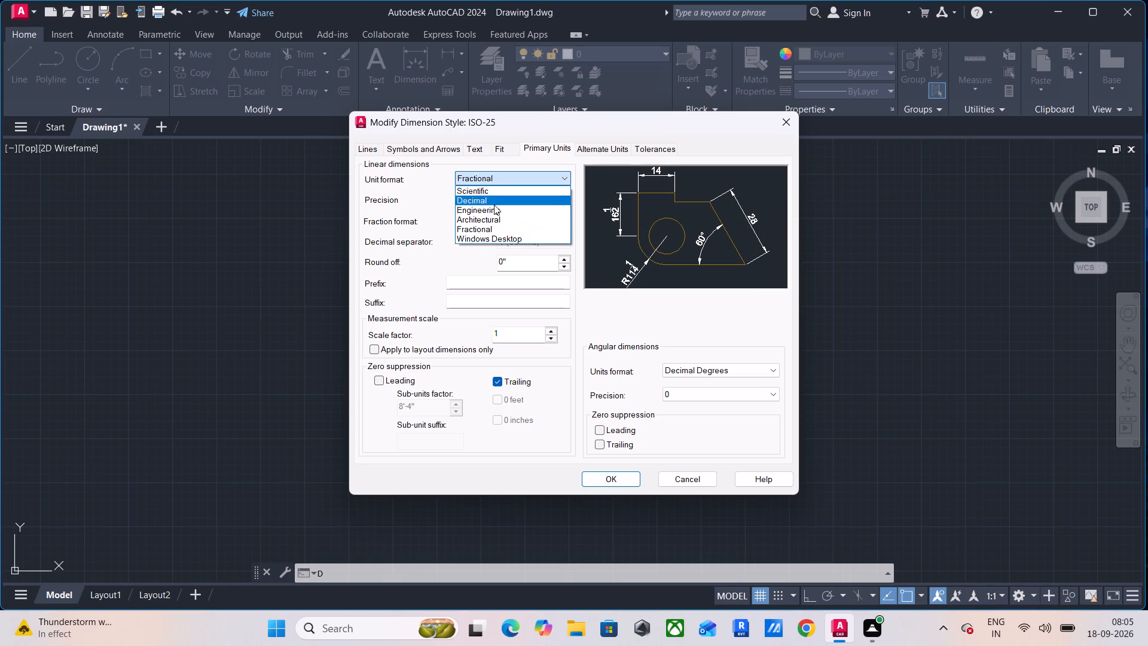
click(490, 218)
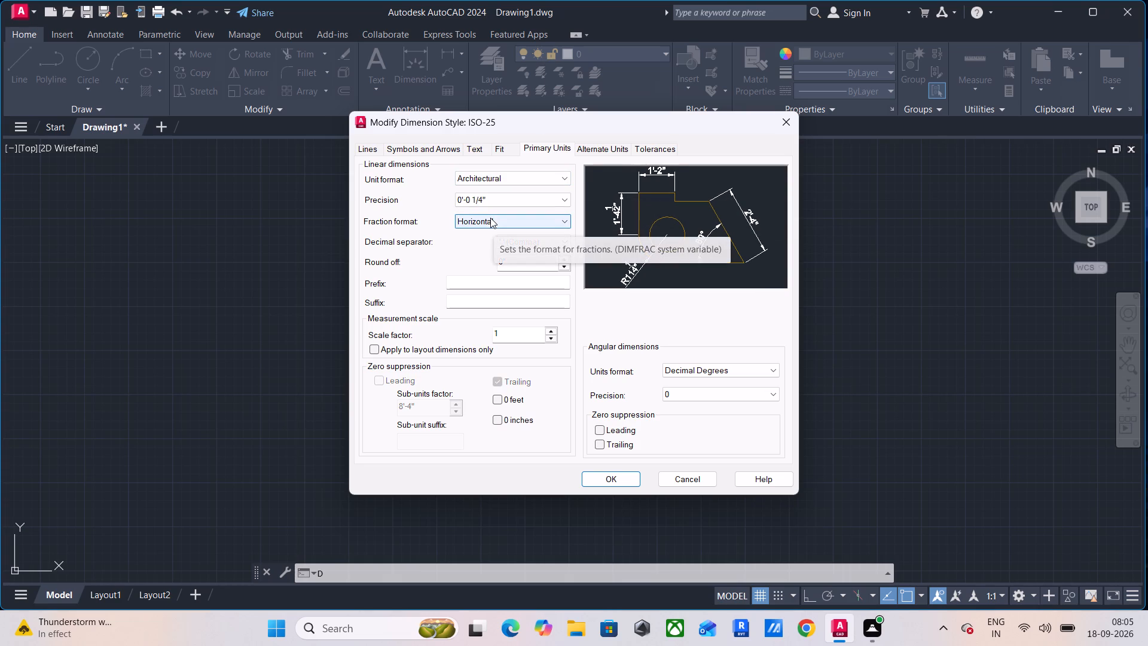
click(490, 223)
click(490, 223)
click(498, 198)
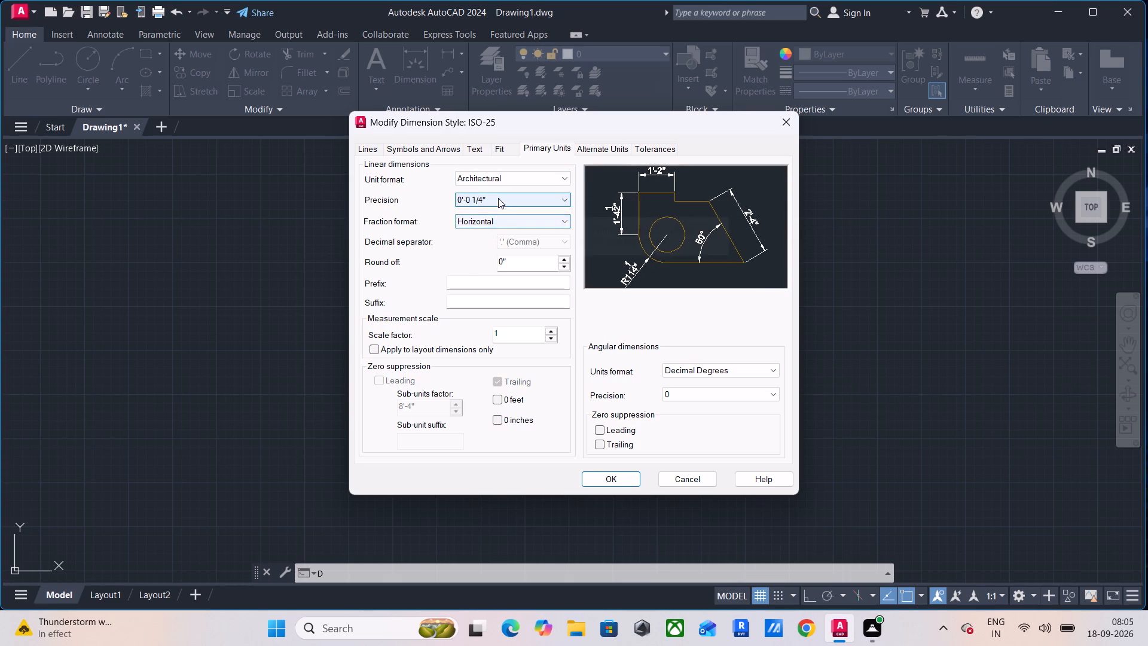
click(489, 218)
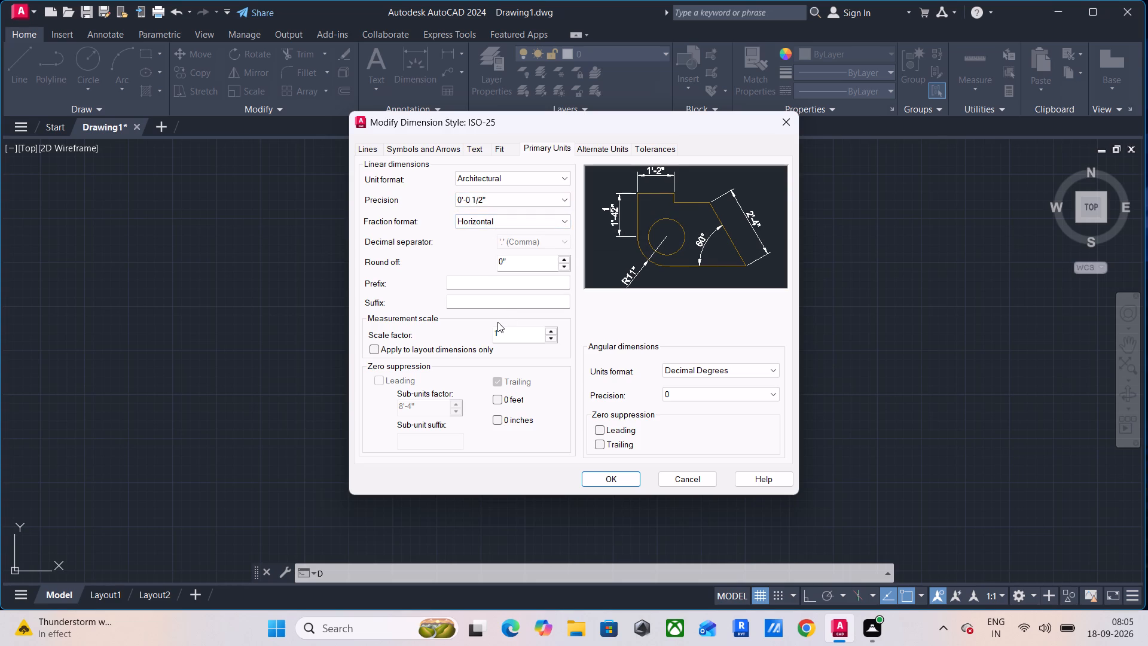
click(497, 322)
click(607, 473)
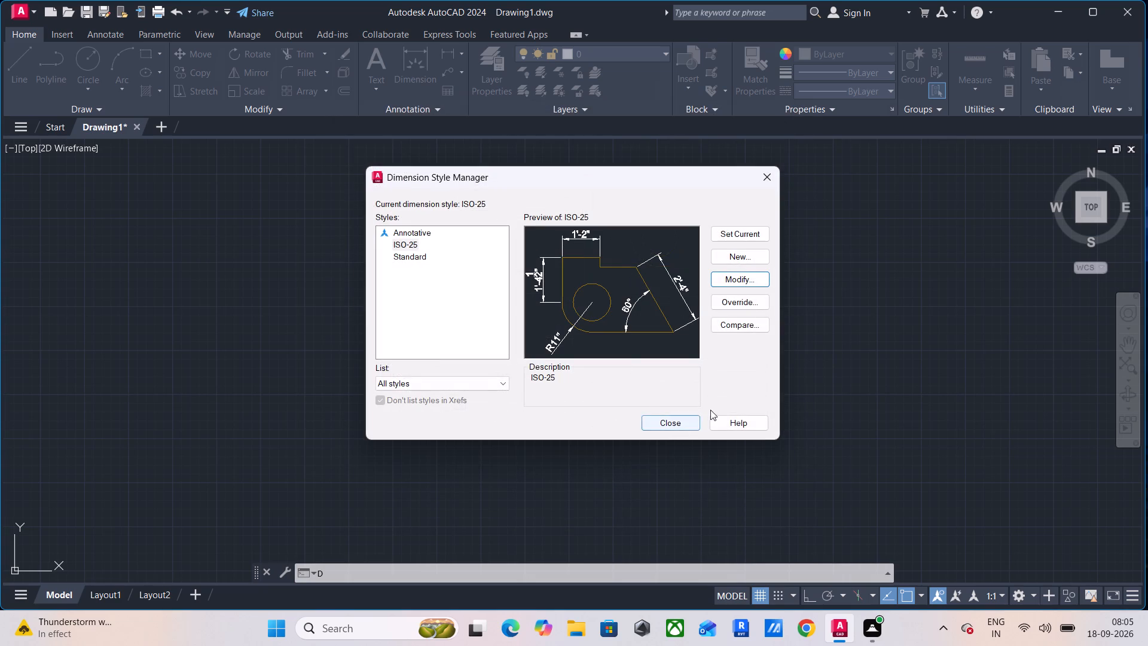
Make ISO-25 the current dimension style and close the style manager.
click(721, 227)
click(677, 423)
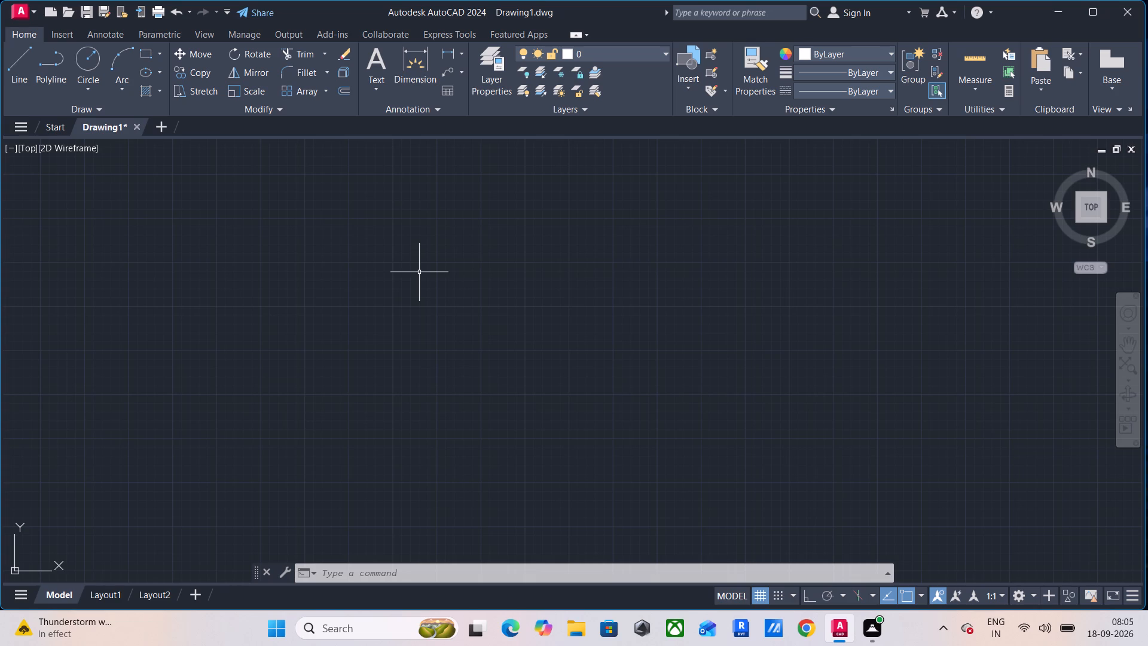
Draw a closed rectangular outline 35' wide and 60' high from lines with Ortho on.
click(419, 272)
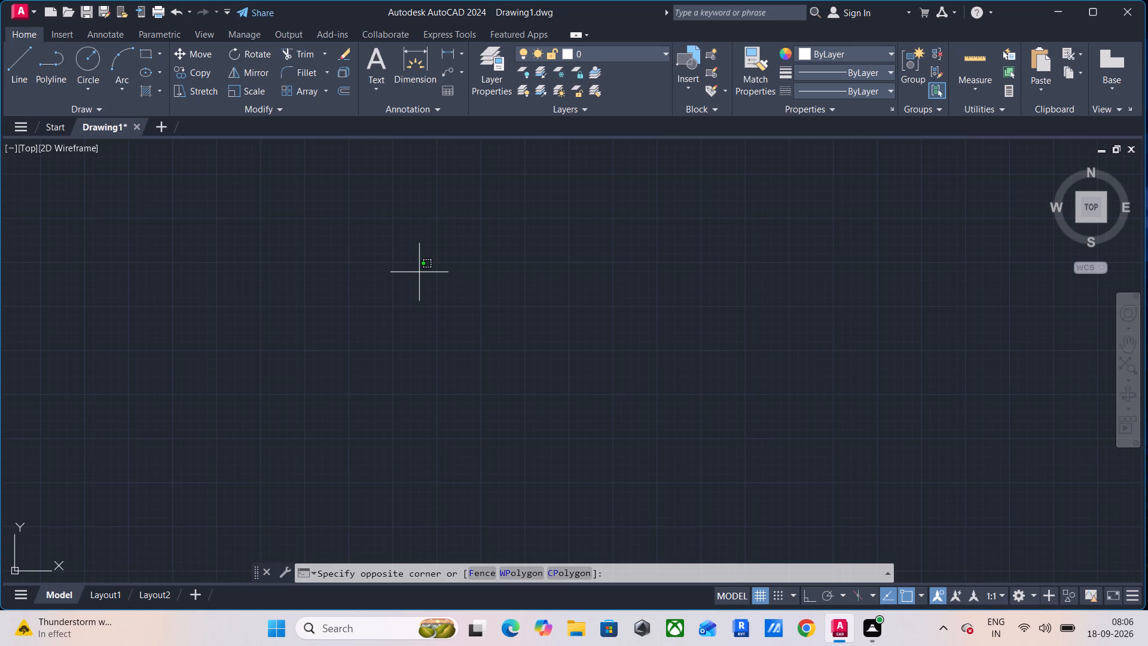
text(L)
key(space)
click(426, 268)
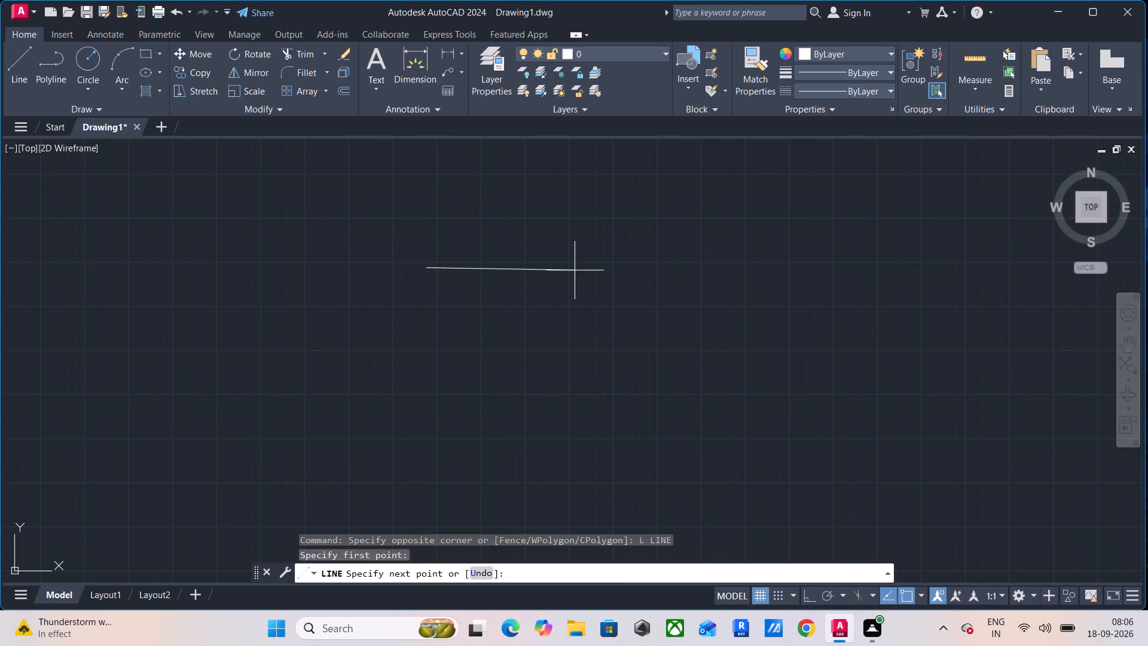
key(F8)
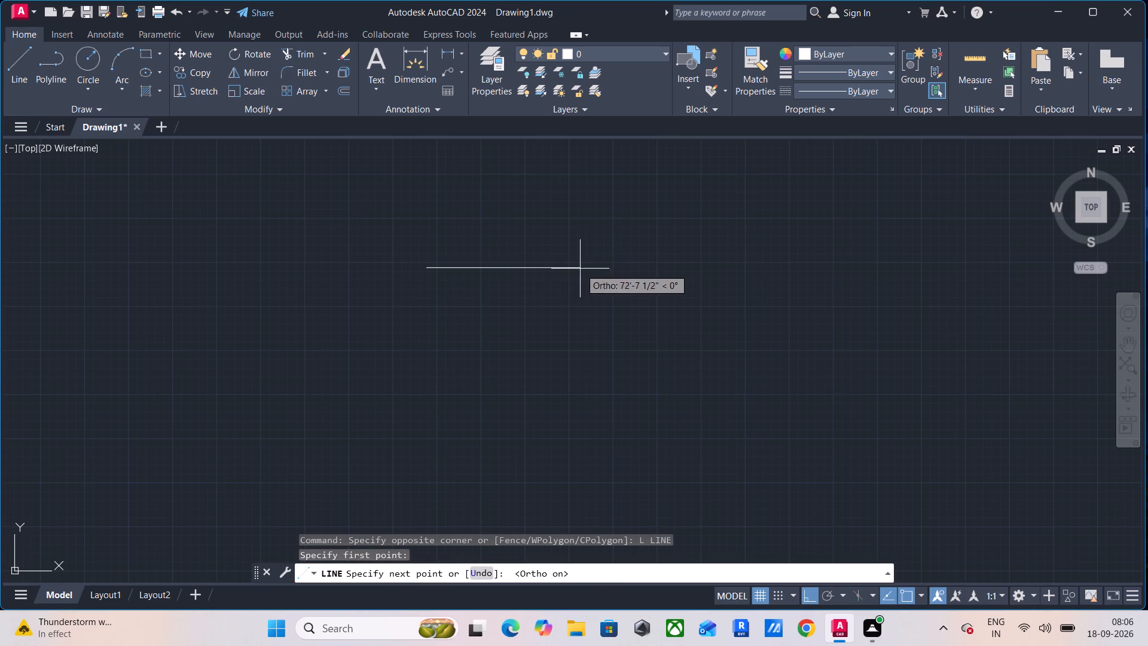
text(35')
key(Return)
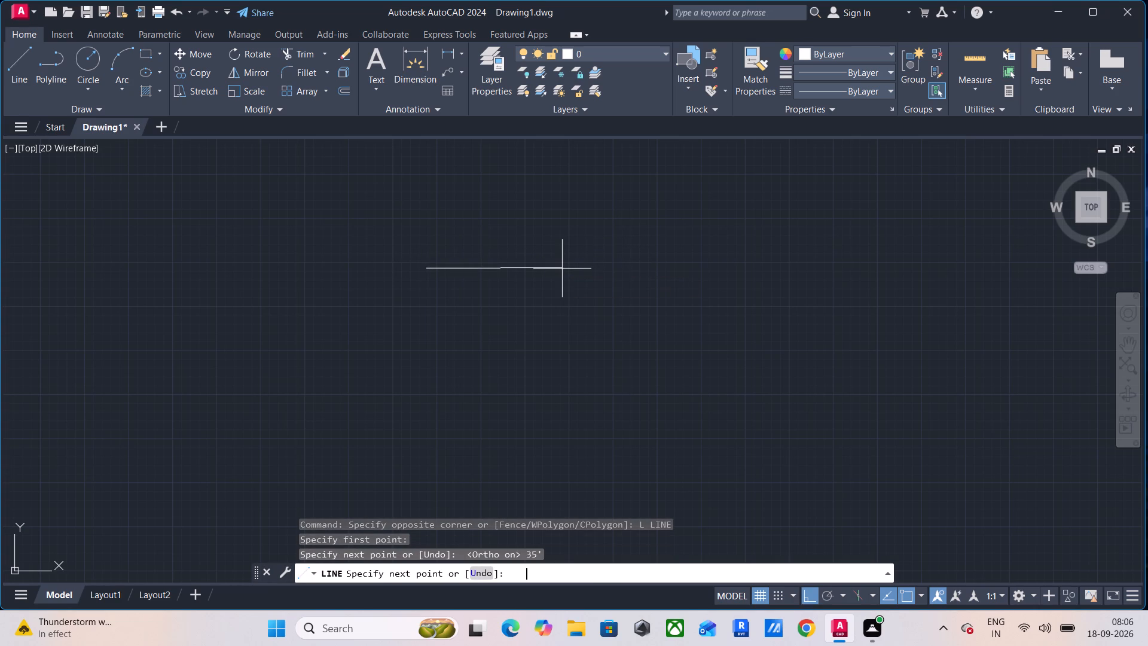
text(60')
key(Return)
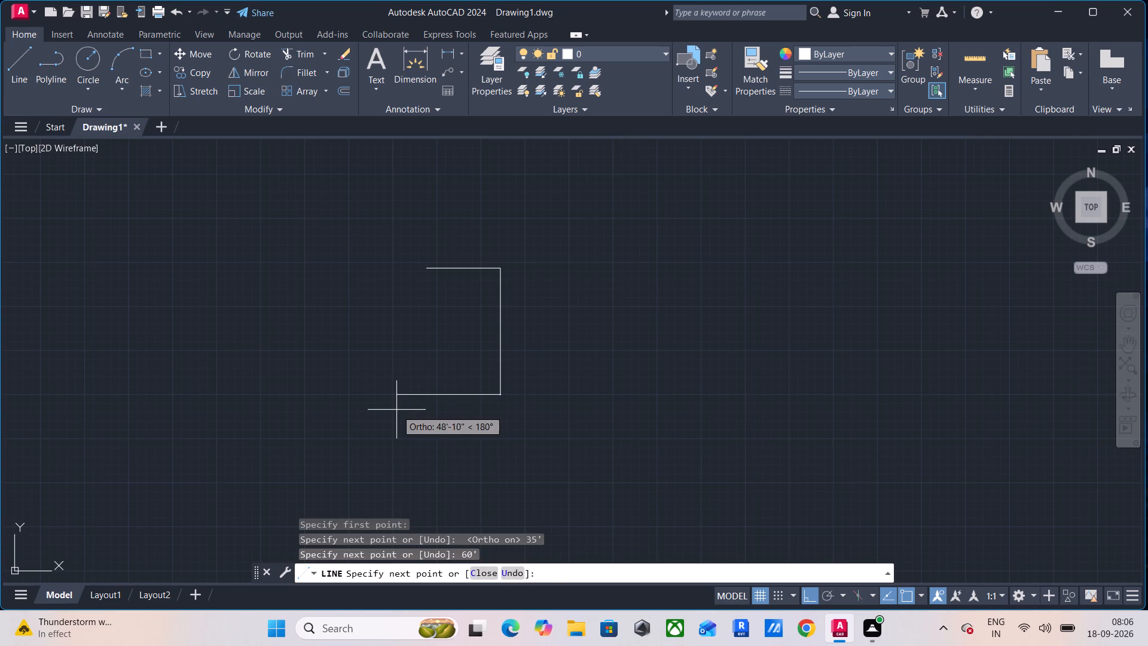
text(35')
key(Return)
text(C)
key(space)
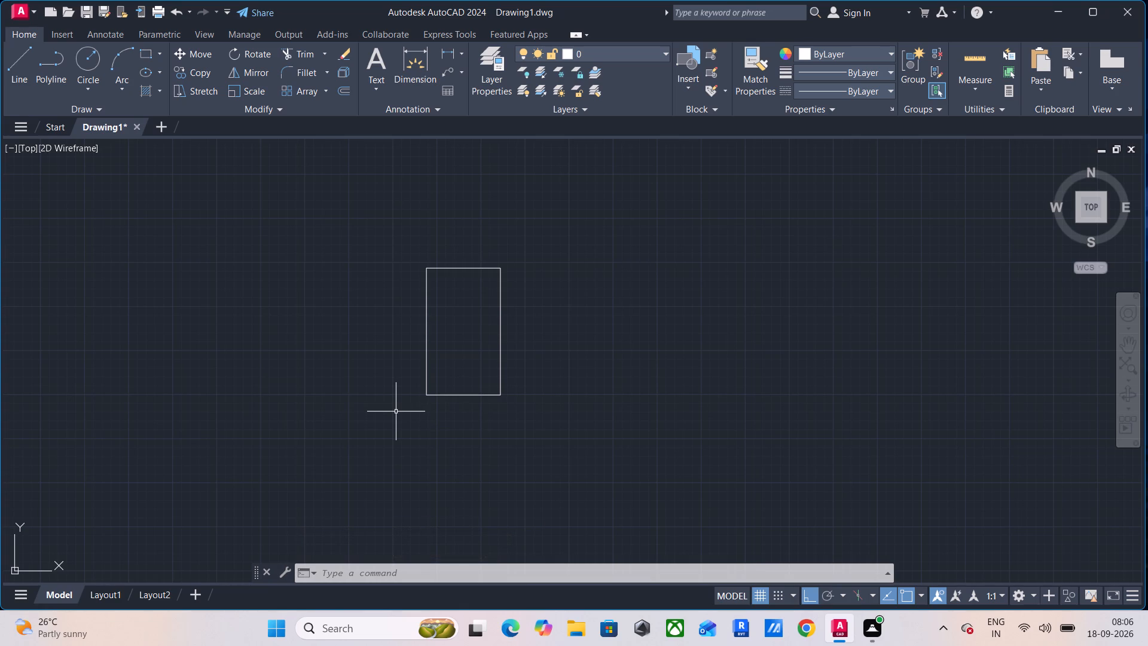
key(Escape)
Join the four lines of the rectangular outline into one polyline.
click(601, 197)
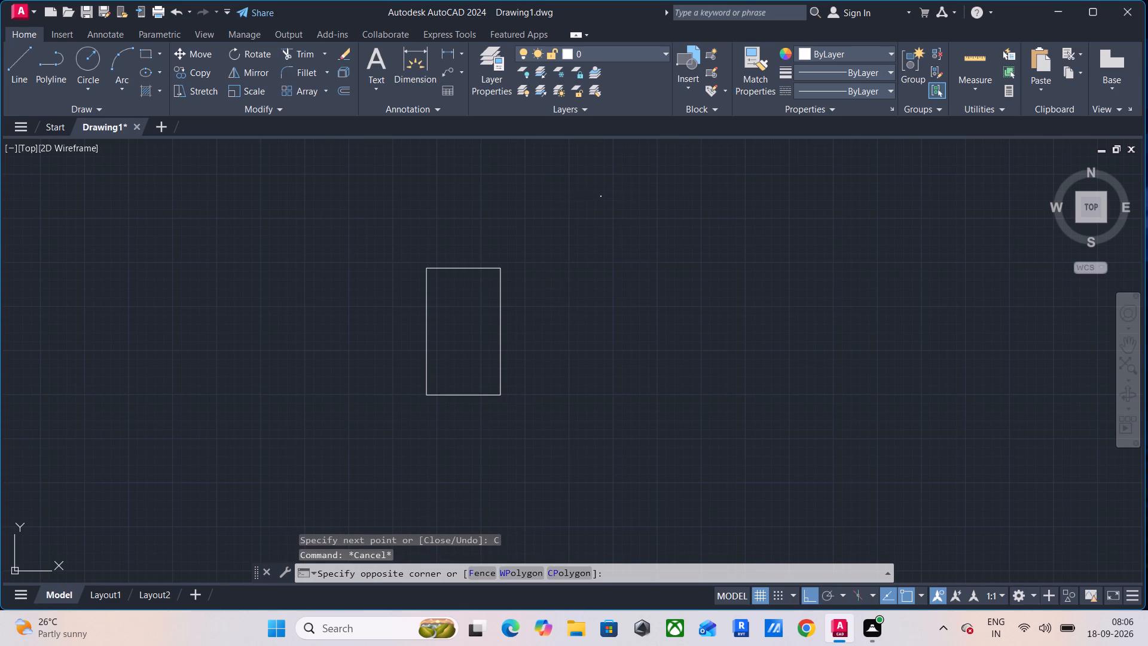
click(352, 464)
text(J)
key(space)
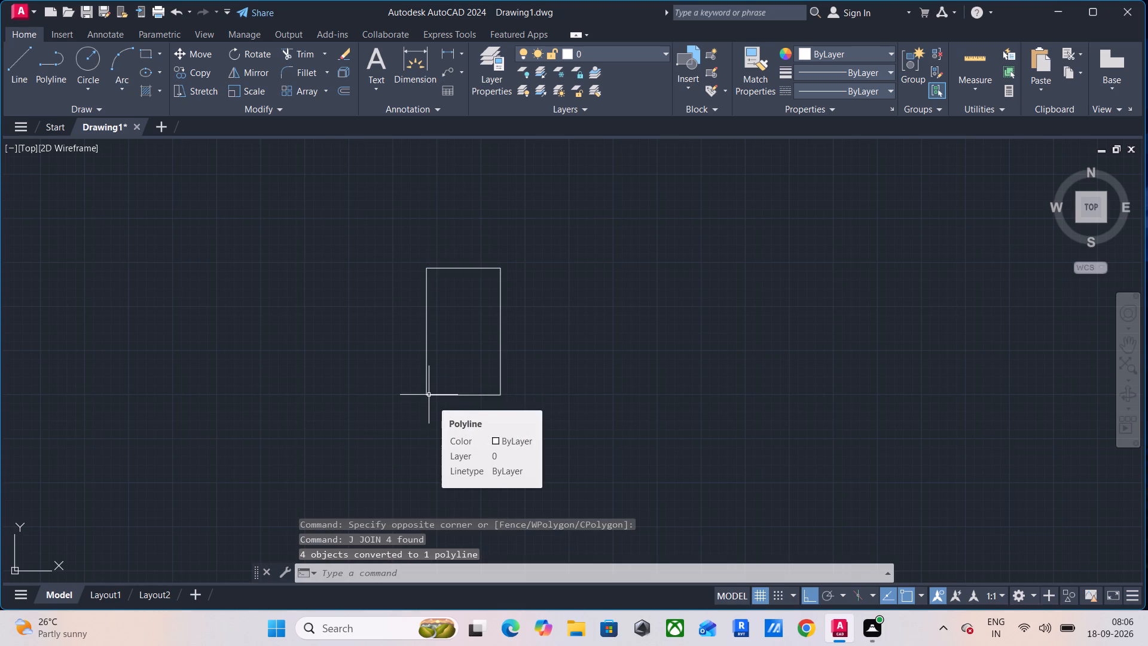
Offset the rectangular outline 9" inward to form the outer wall thickness.
text(O)
key(space)
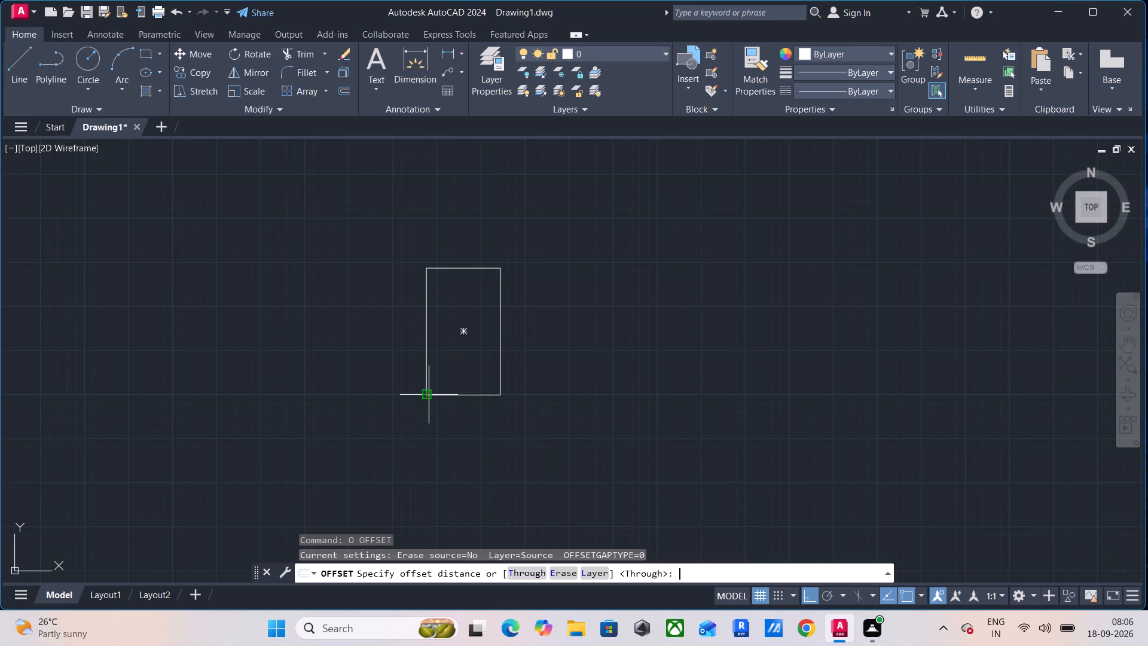
key(9)
key(Return)
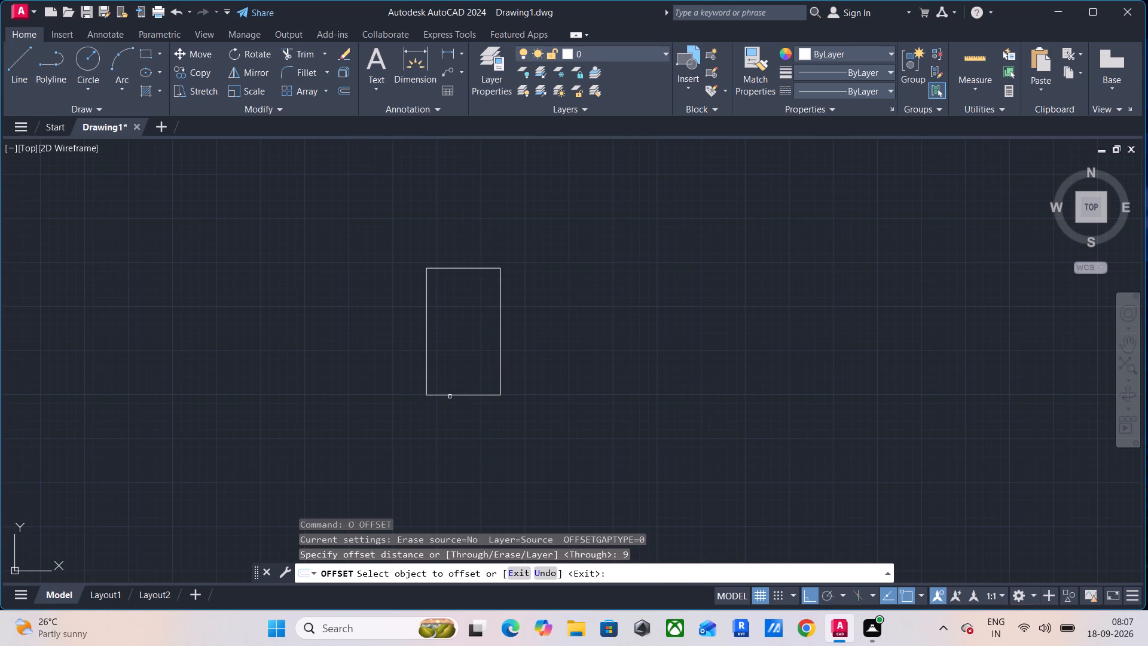
click(450, 397)
click(463, 359)
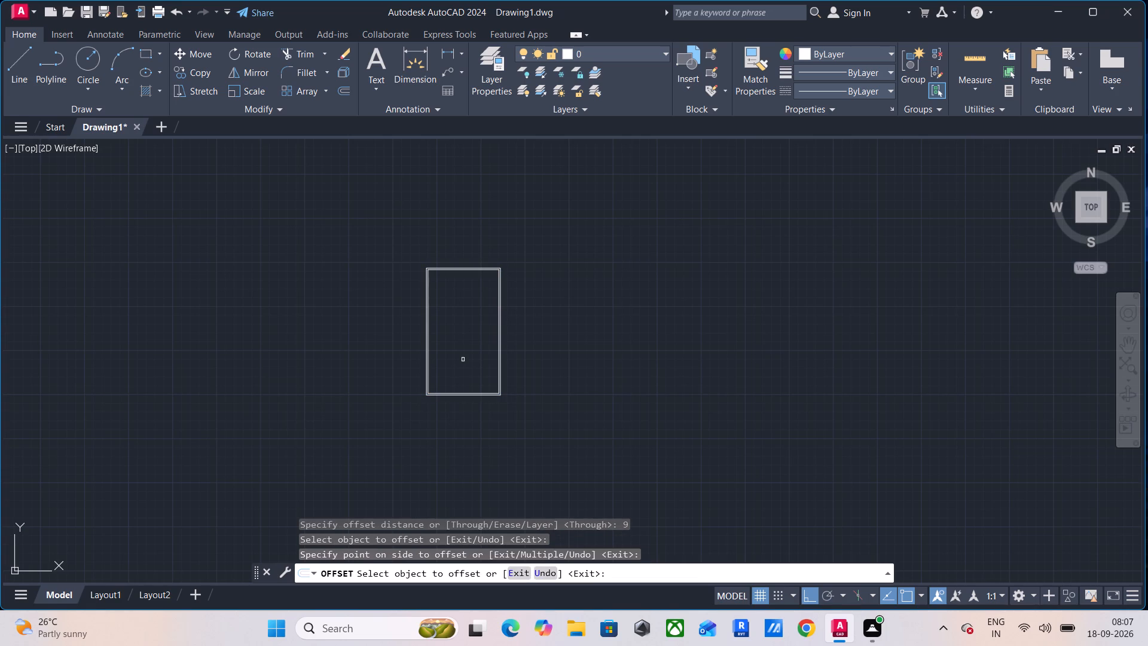
key(Escape)
key(Escape)
key(Escape)
key(Escape)
key(Escape)
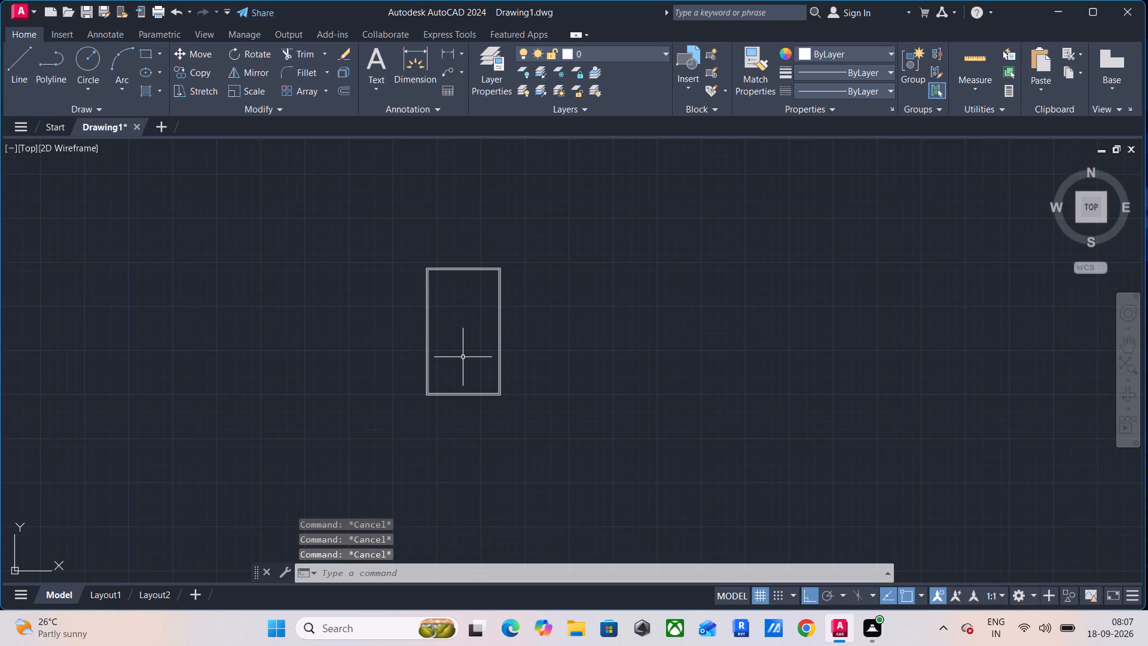
key(Escape)
key(Escape)
key(Escape)
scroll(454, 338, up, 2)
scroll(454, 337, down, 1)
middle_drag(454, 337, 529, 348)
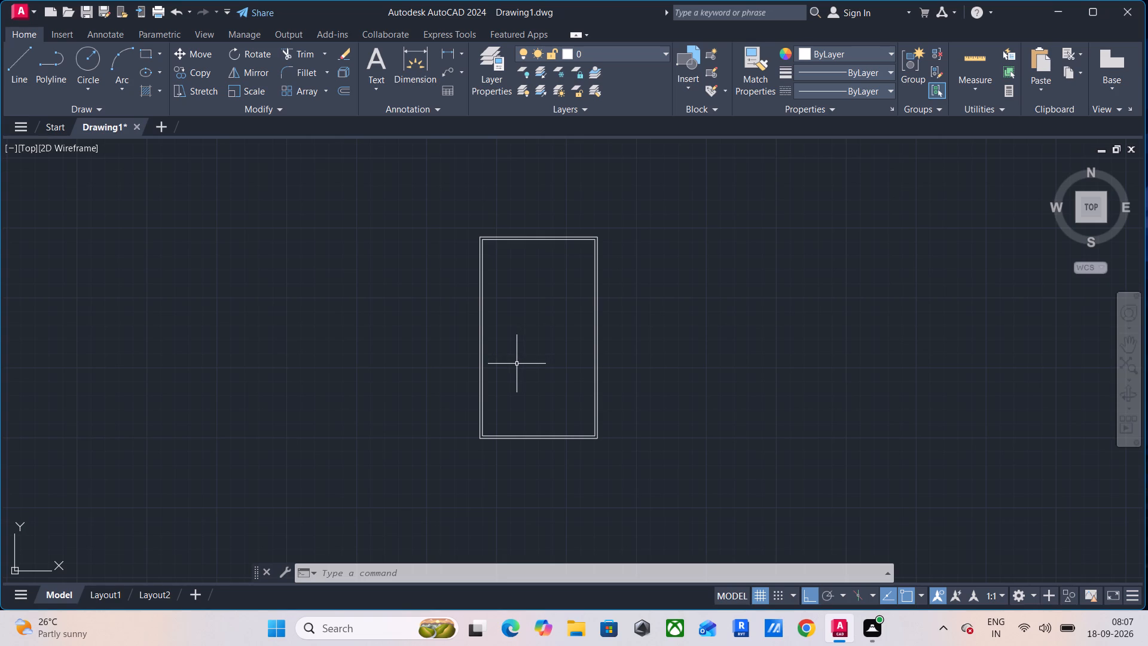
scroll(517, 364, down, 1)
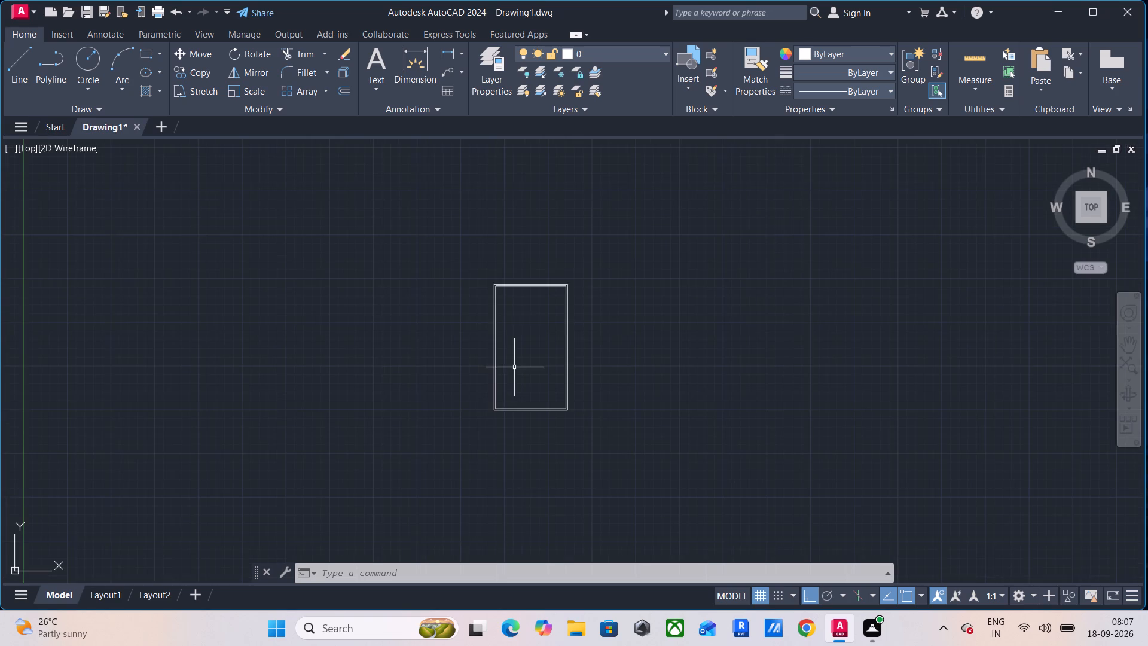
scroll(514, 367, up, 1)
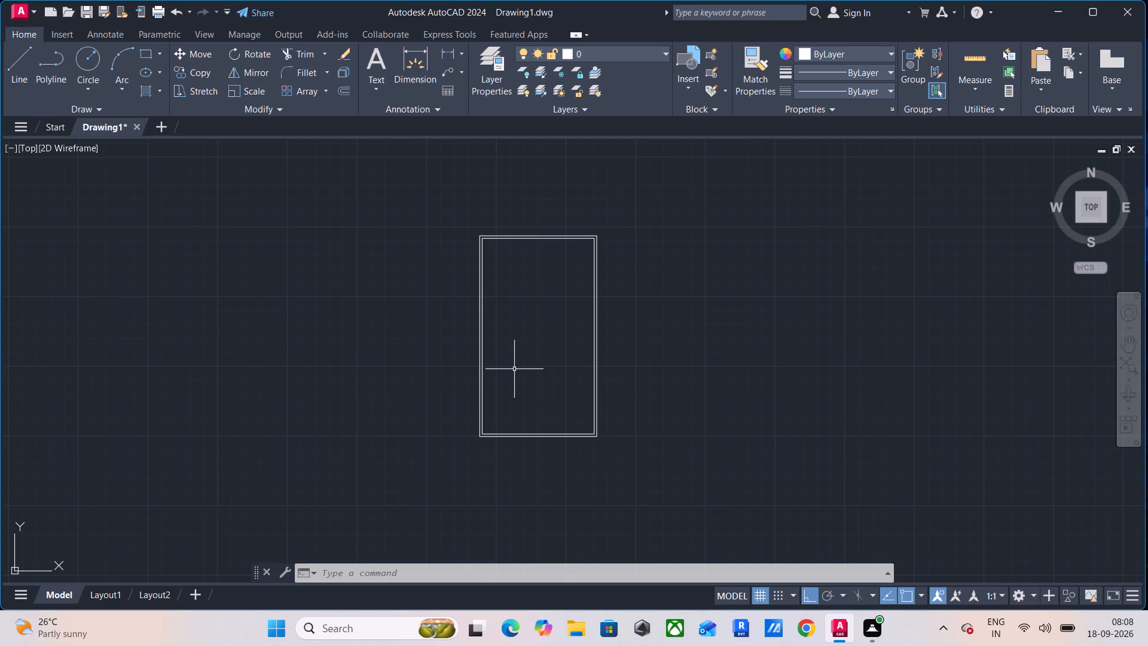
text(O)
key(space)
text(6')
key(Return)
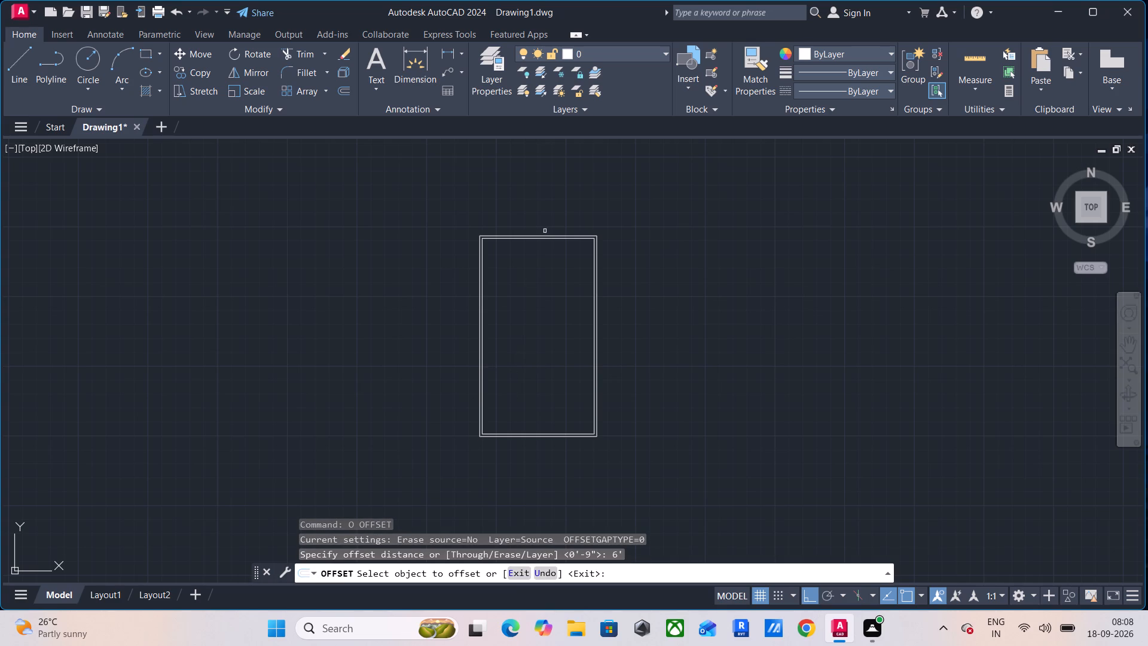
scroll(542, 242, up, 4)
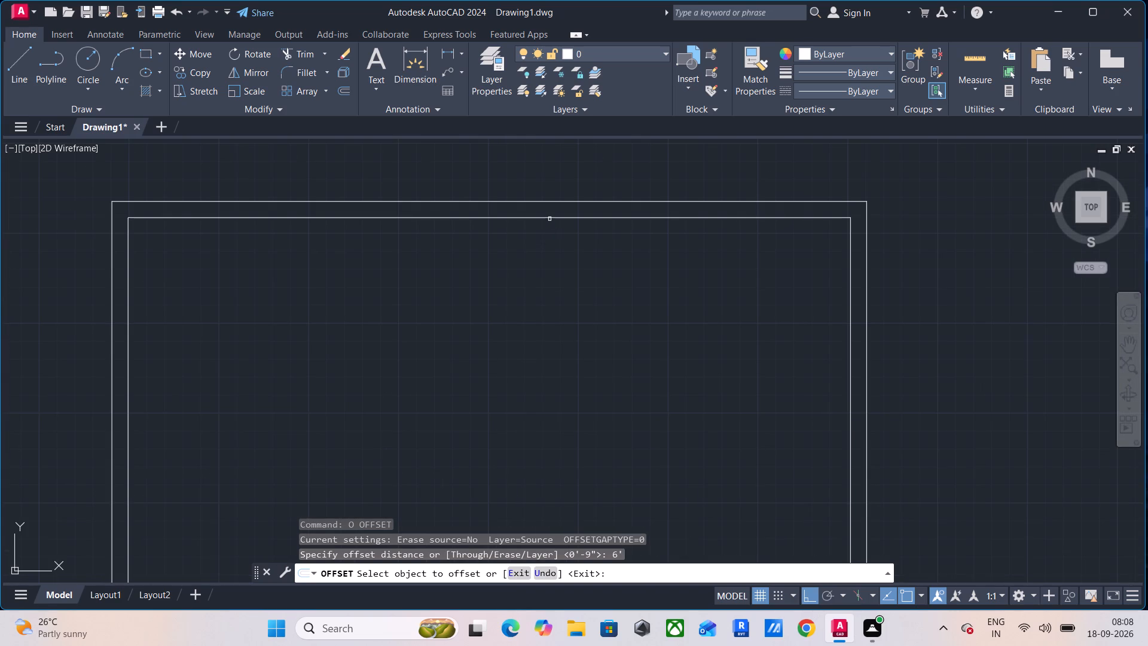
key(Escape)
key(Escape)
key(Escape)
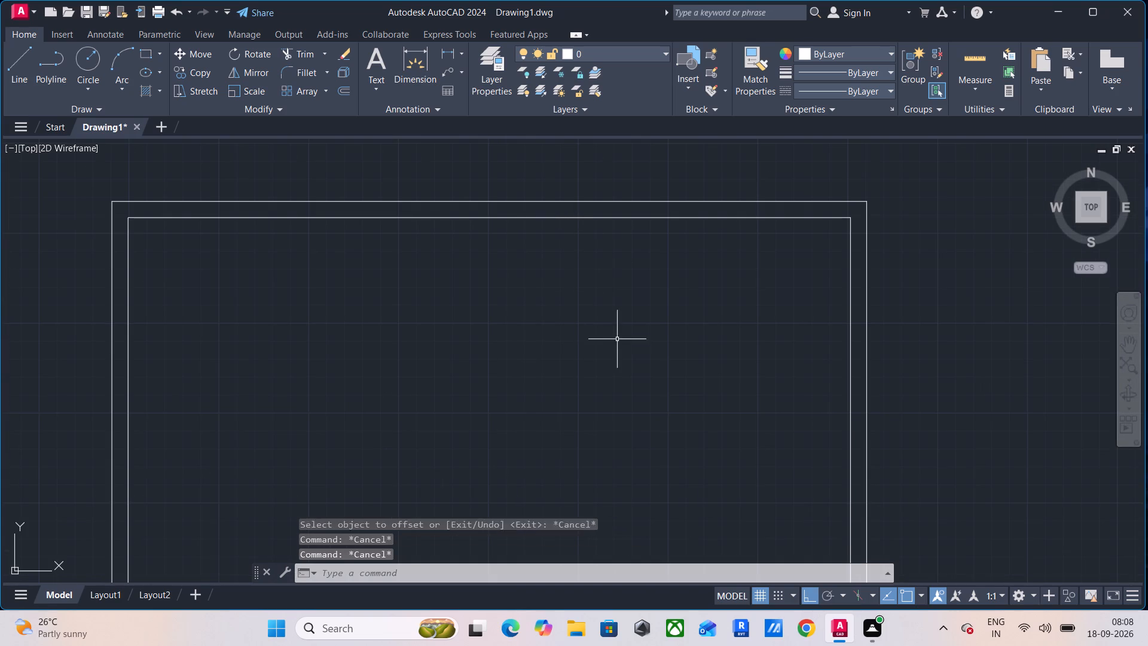
Explode the inner wall outline into separate lines.
key(Escape)
key(Escape)
click(581, 211)
click(554, 254)
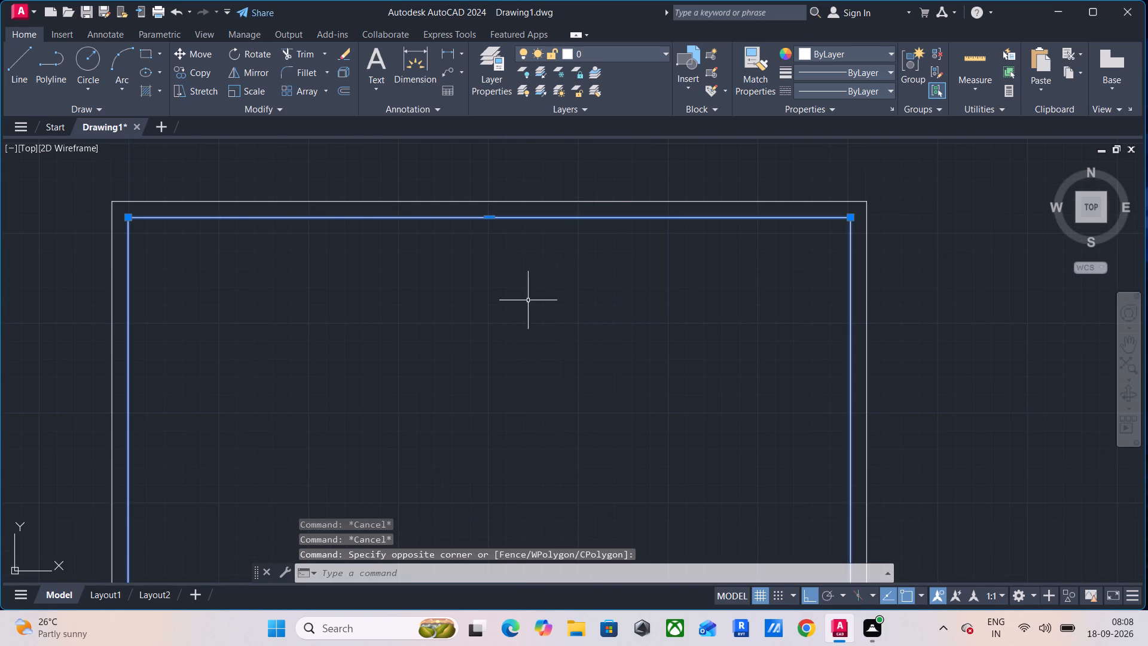
scroll(523, 333, down, 3)
text(X)
key(space)
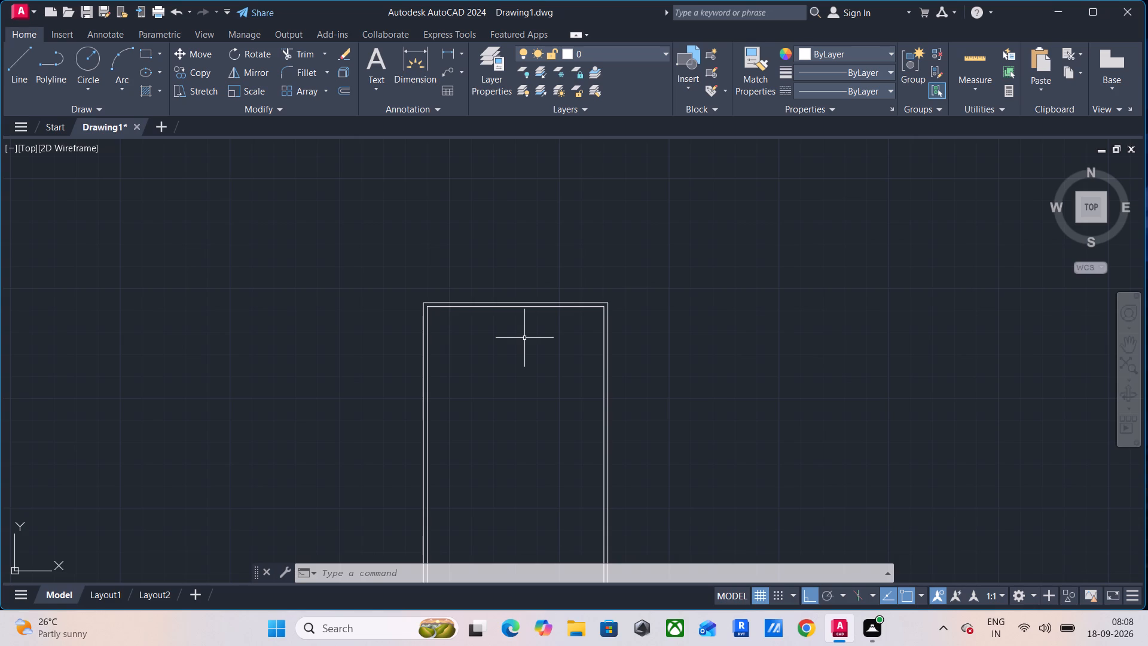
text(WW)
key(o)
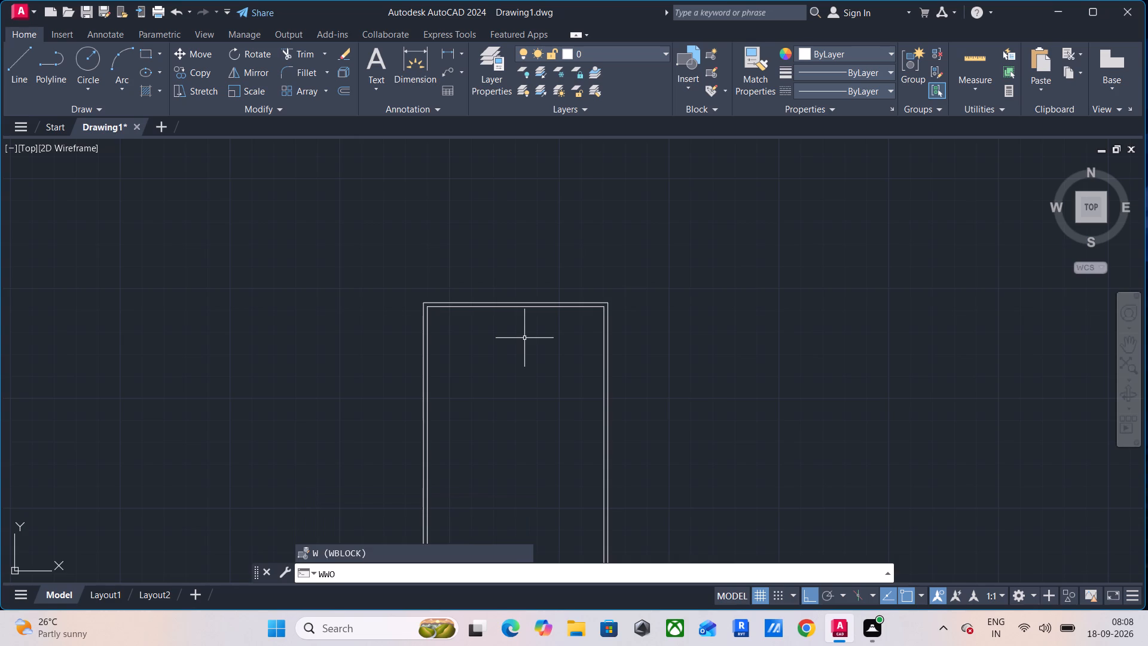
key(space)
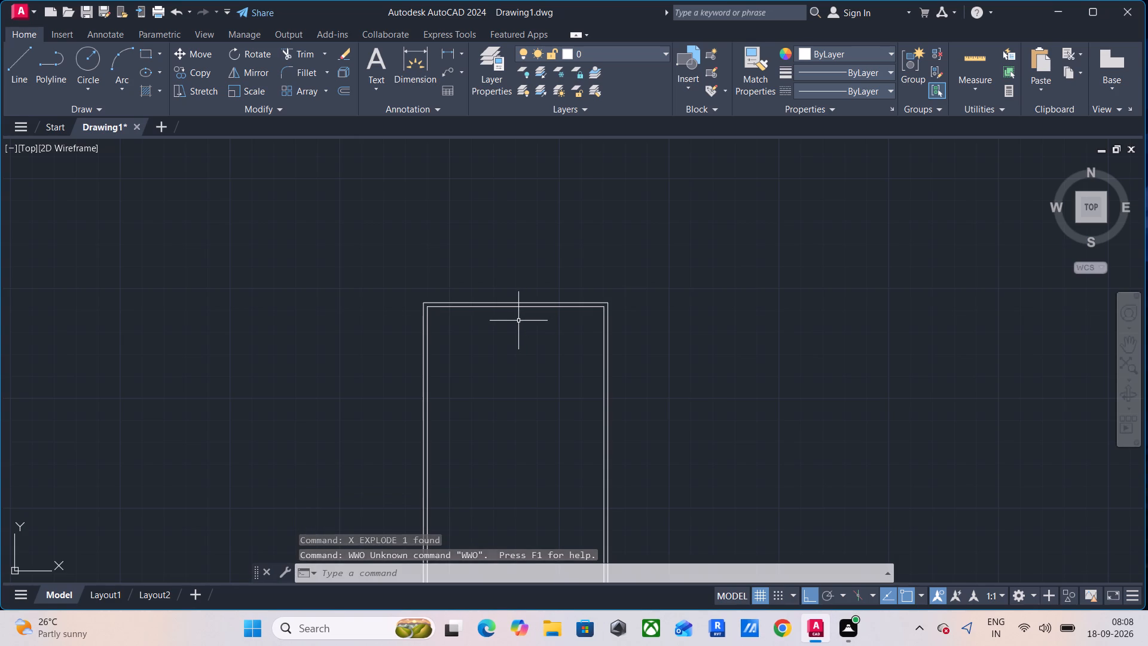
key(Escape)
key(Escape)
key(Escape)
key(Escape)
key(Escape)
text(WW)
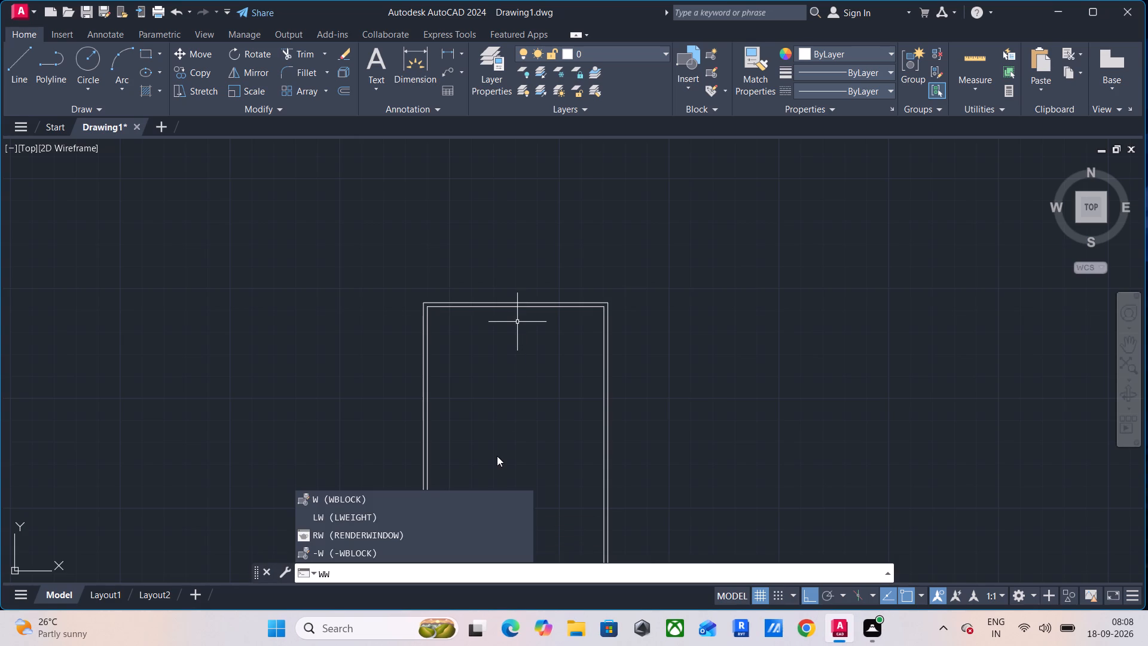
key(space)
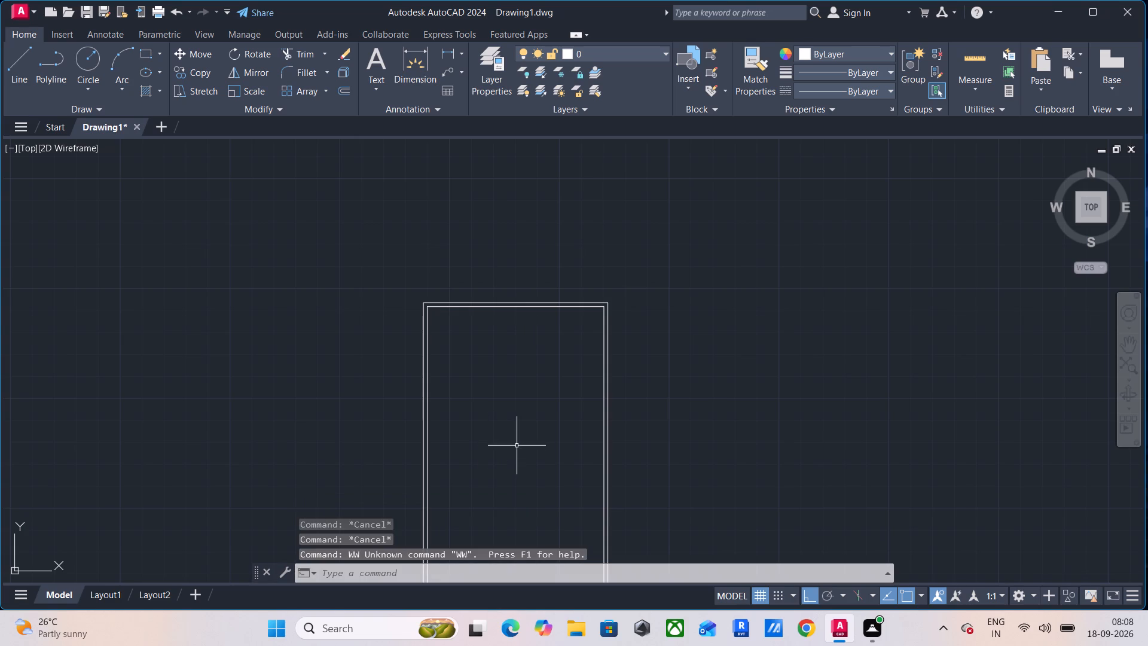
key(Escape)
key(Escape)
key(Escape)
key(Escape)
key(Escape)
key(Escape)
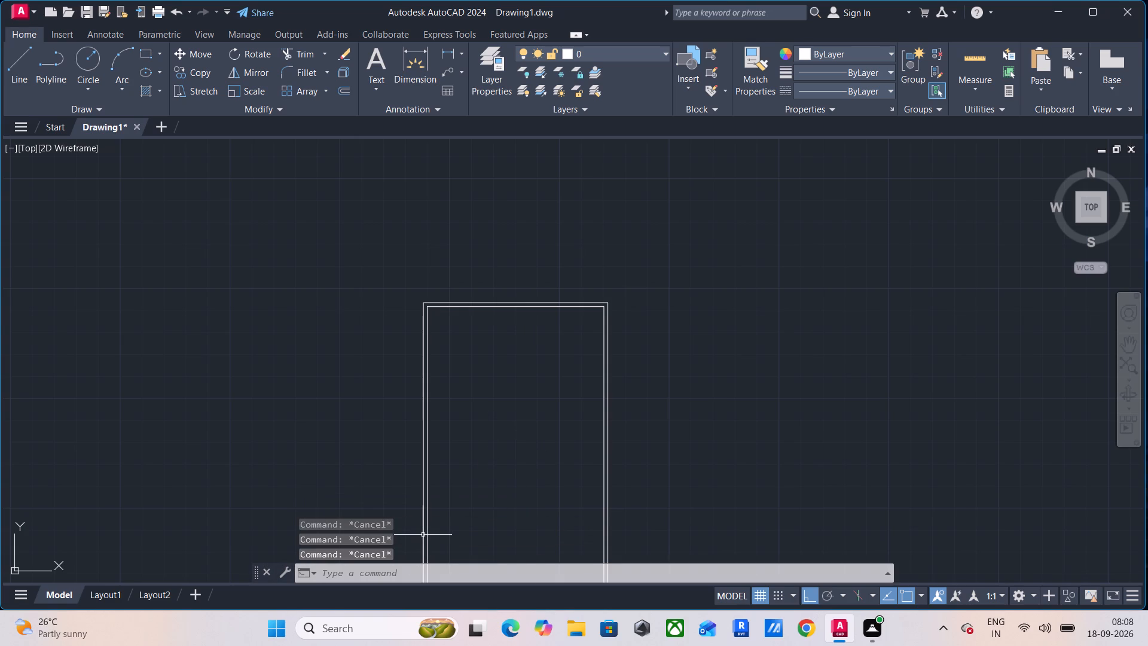
Offset the inner outline's top line 6'-0" downward into the building.
text(O)
key(space)
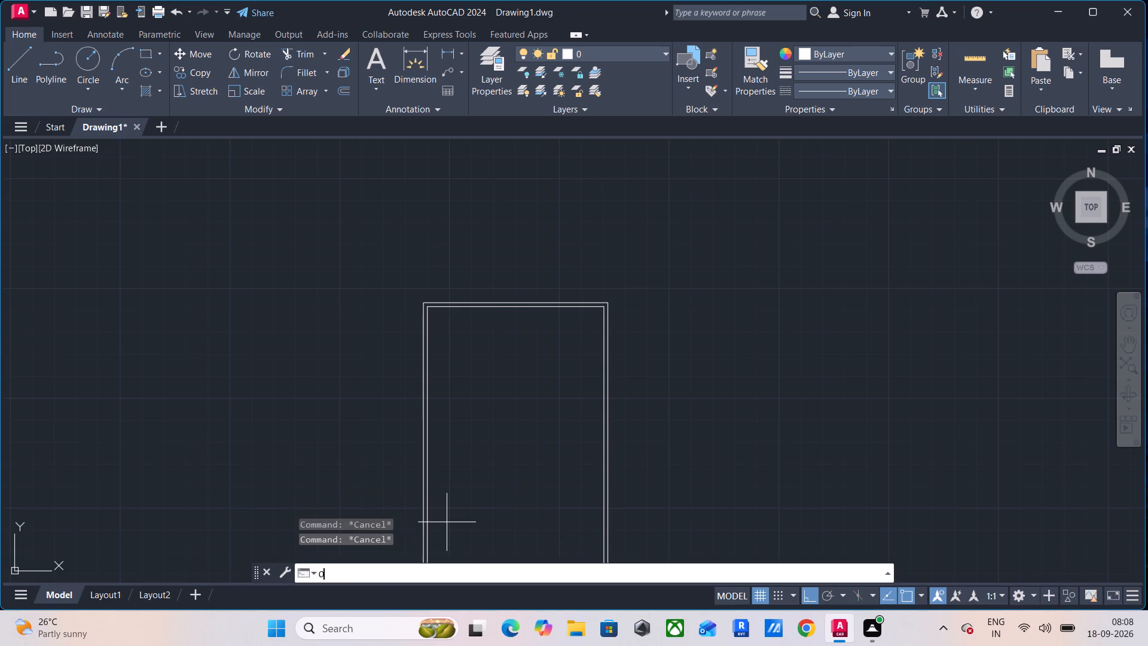
key(Return)
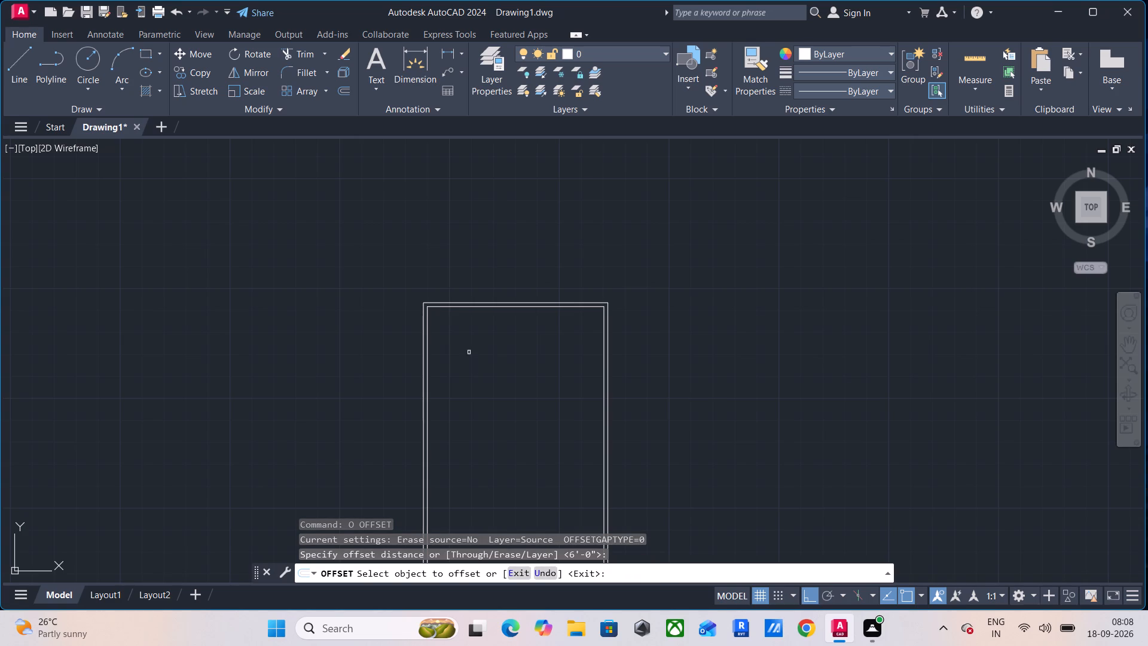
click(497, 307)
click(498, 374)
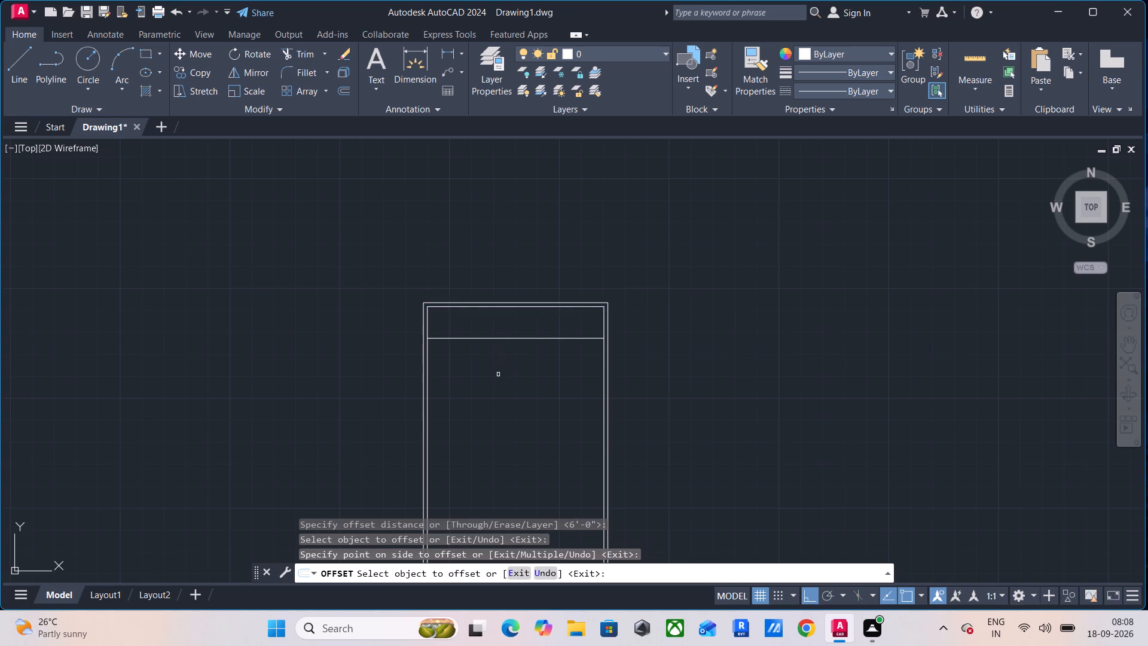
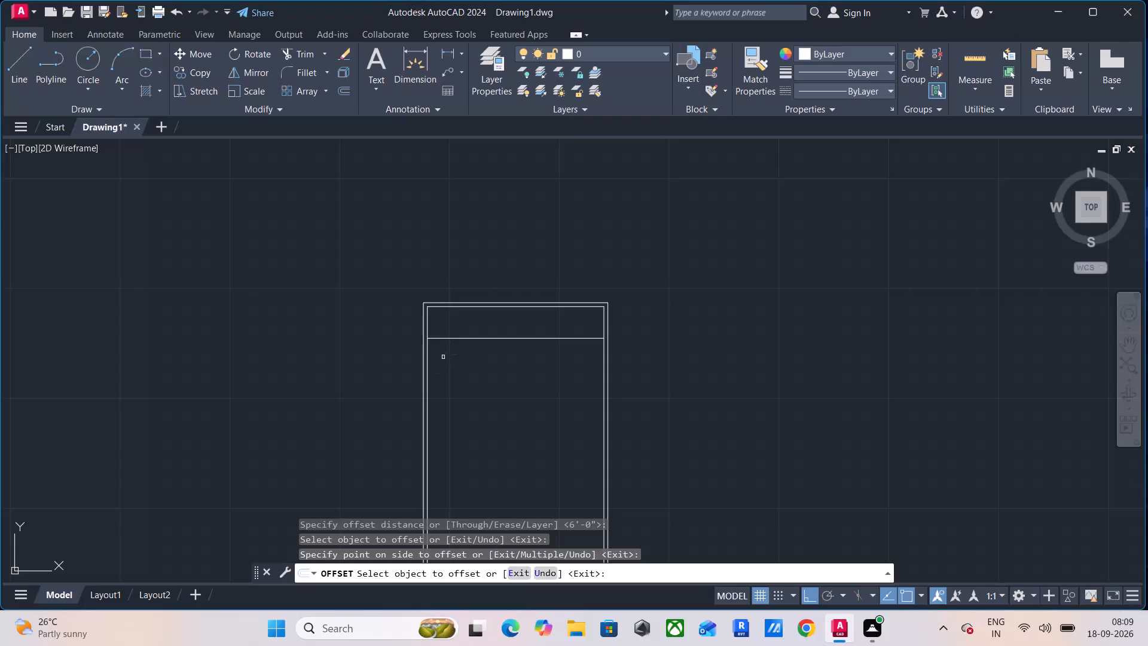
Offset the inner outline's left and right lines 9'-0" into the building.
scroll(444, 352, up, 4)
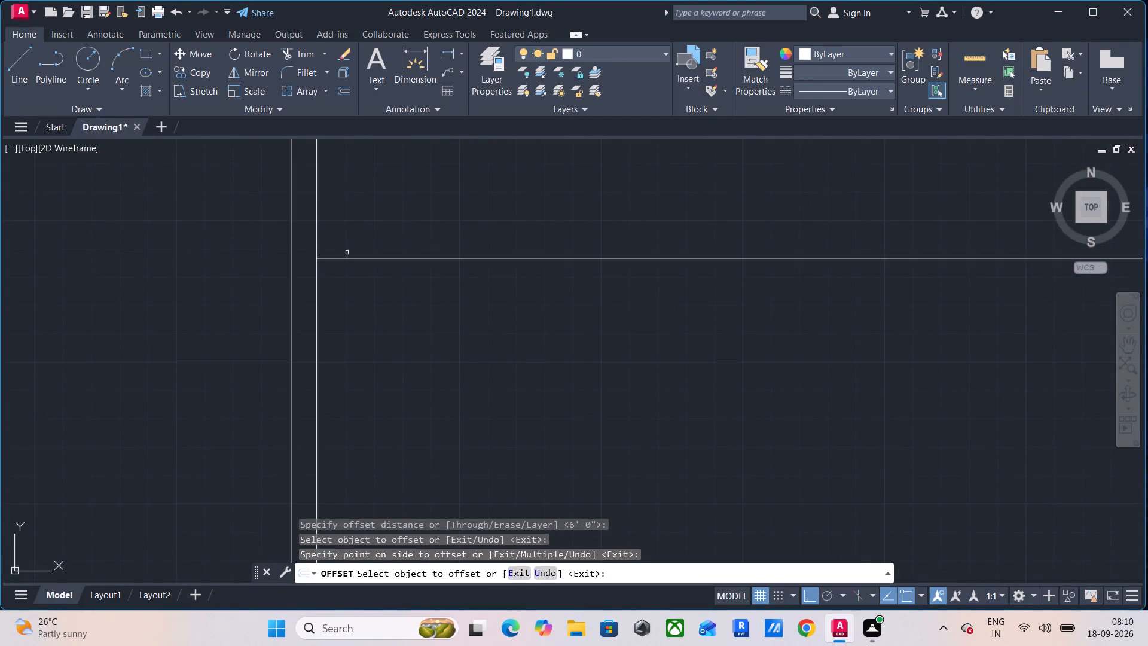
scroll(347, 252, down, 1)
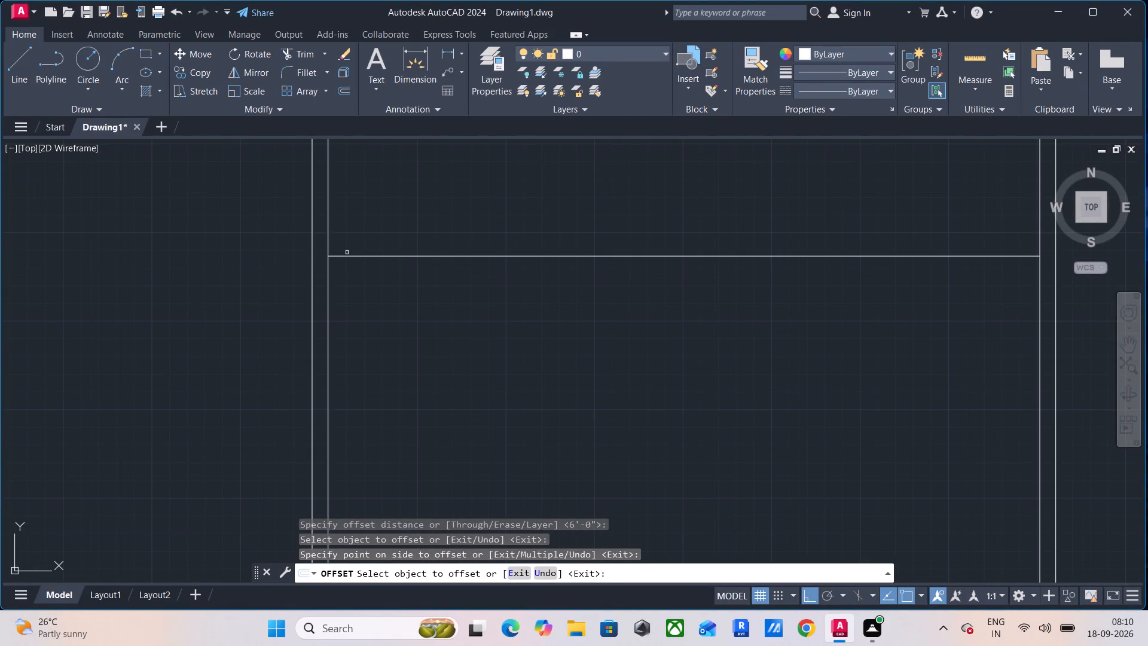
key(Return)
key(Return)
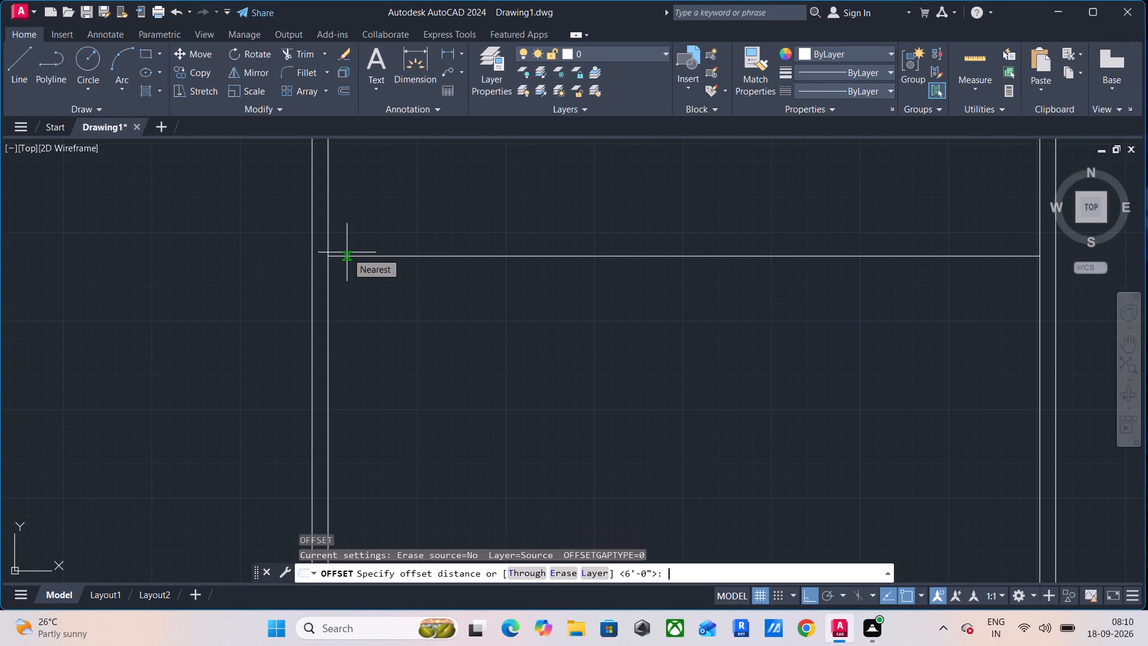
text(9')
key(Return)
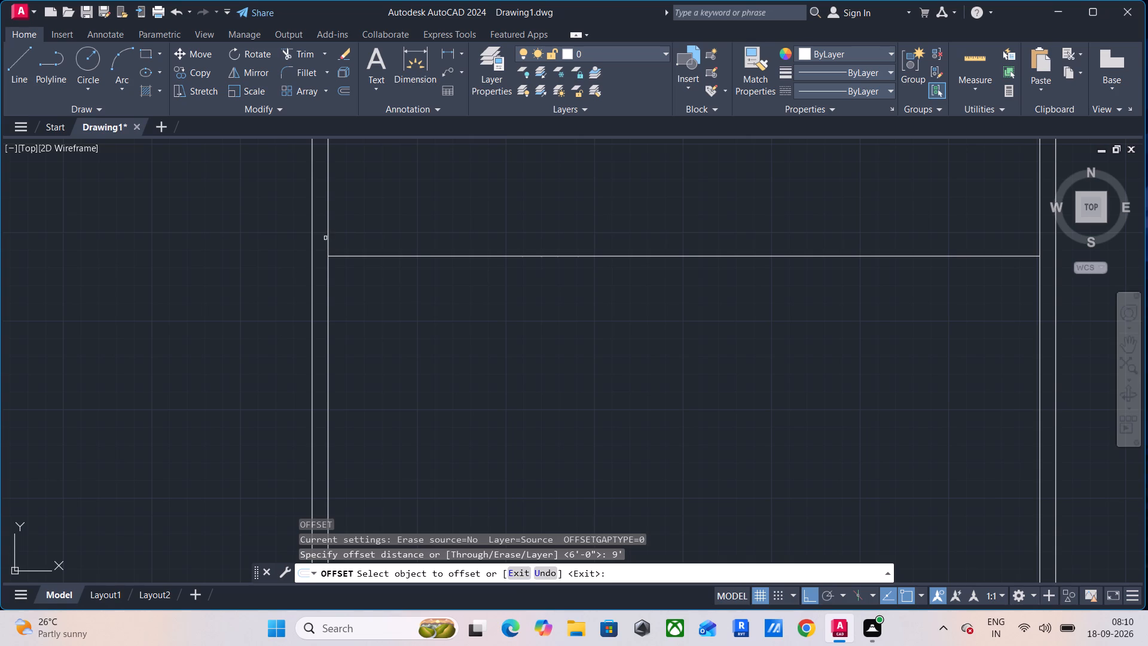
click(328, 238)
click(579, 245)
scroll(703, 249, down, 3)
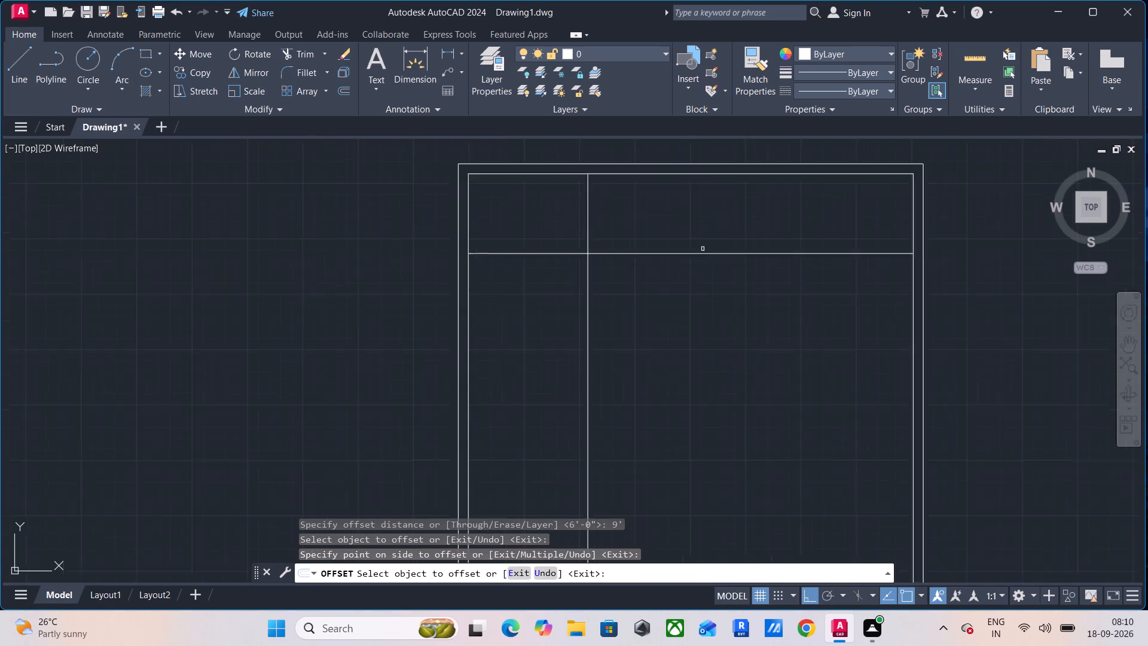
scroll(703, 249, down, 2)
middle_drag(794, 254, 709, 276)
scroll(662, 277, up, 5)
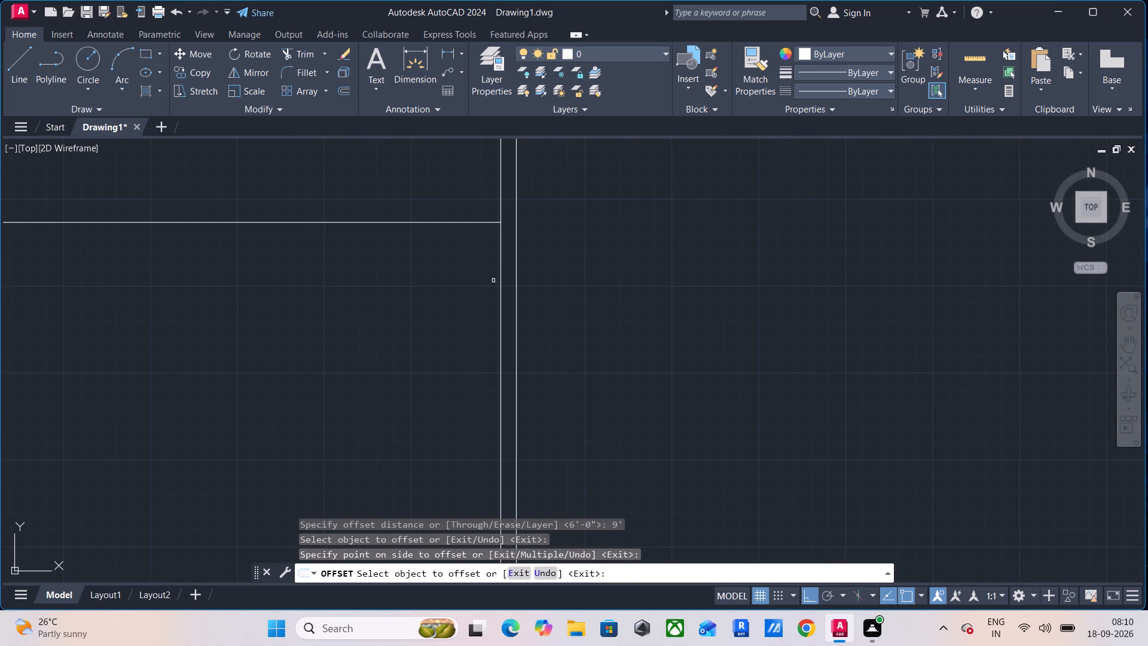
click(500, 273)
click(404, 292)
scroll(404, 292, down, 2)
middle_drag(410, 295, 520, 305)
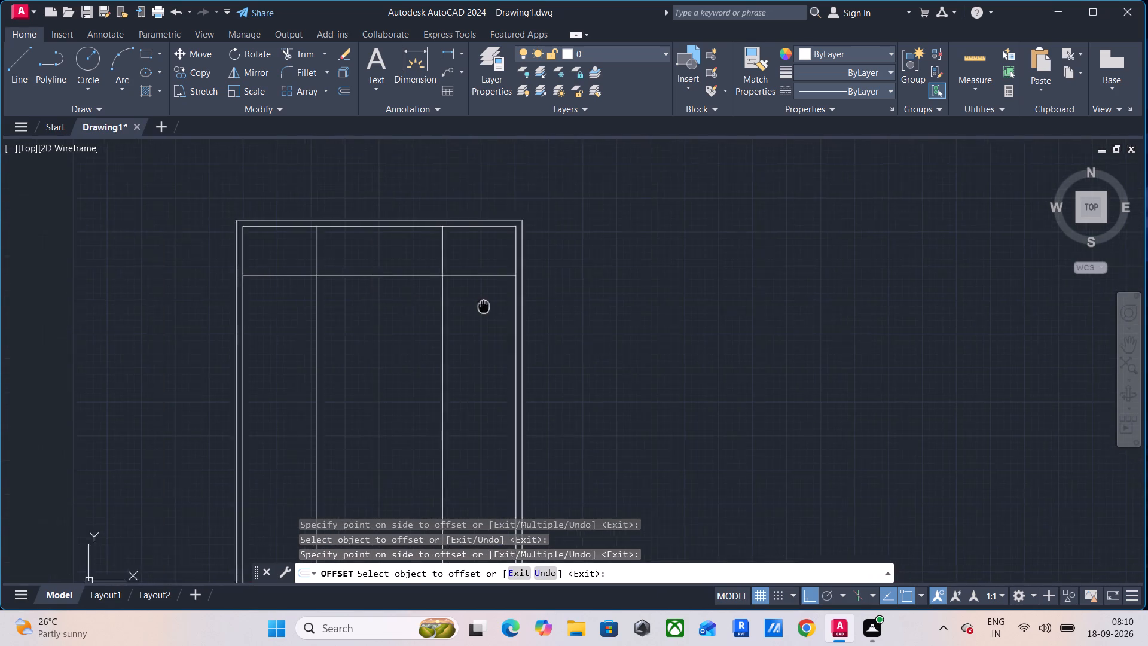
middle_drag(520, 305, 609, 292)
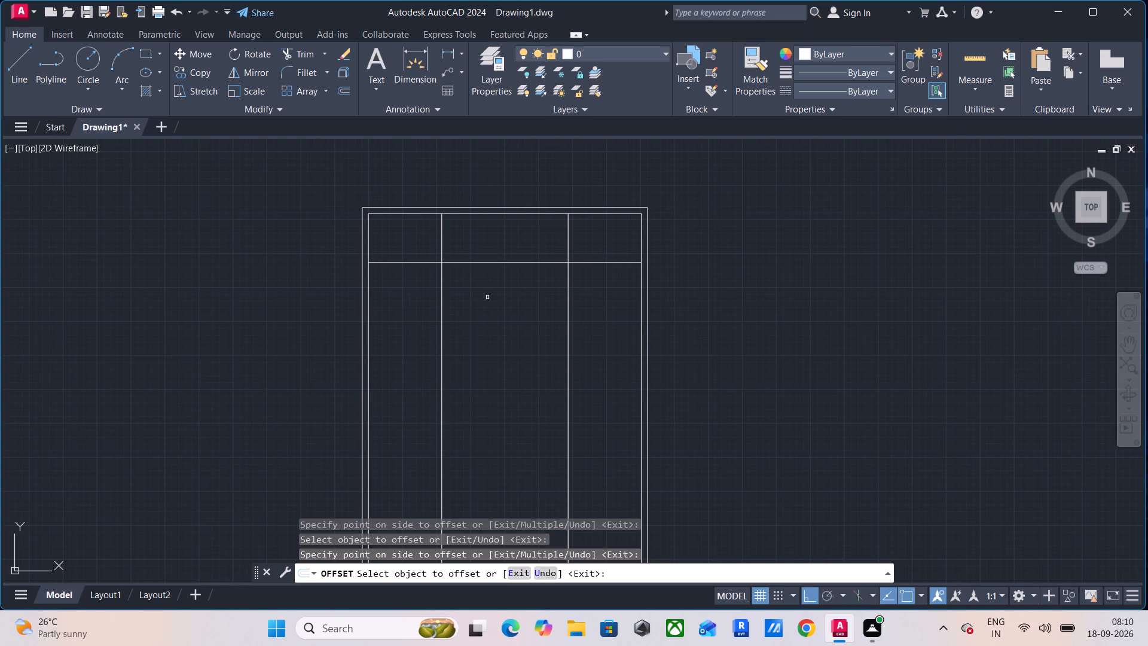
Offset the horizontal division line 9" downward and both vertical division lines 9" toward the building's centre to give the partitions thickness.
key(space)
key(space)
key(9)
key(Return)
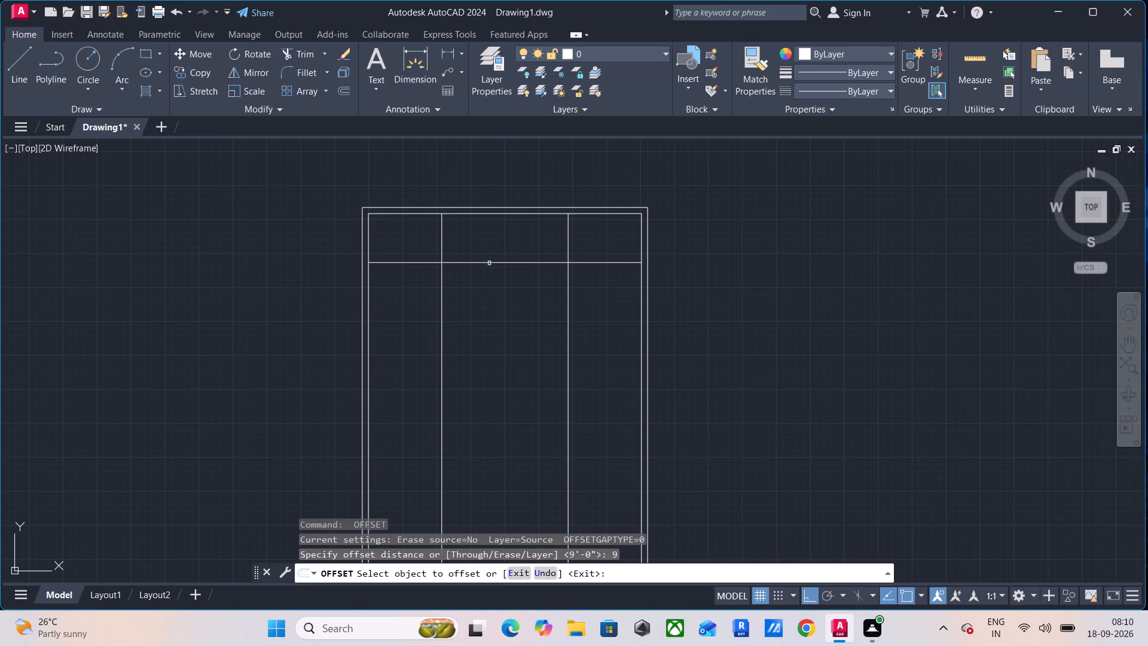
click(490, 263)
click(494, 284)
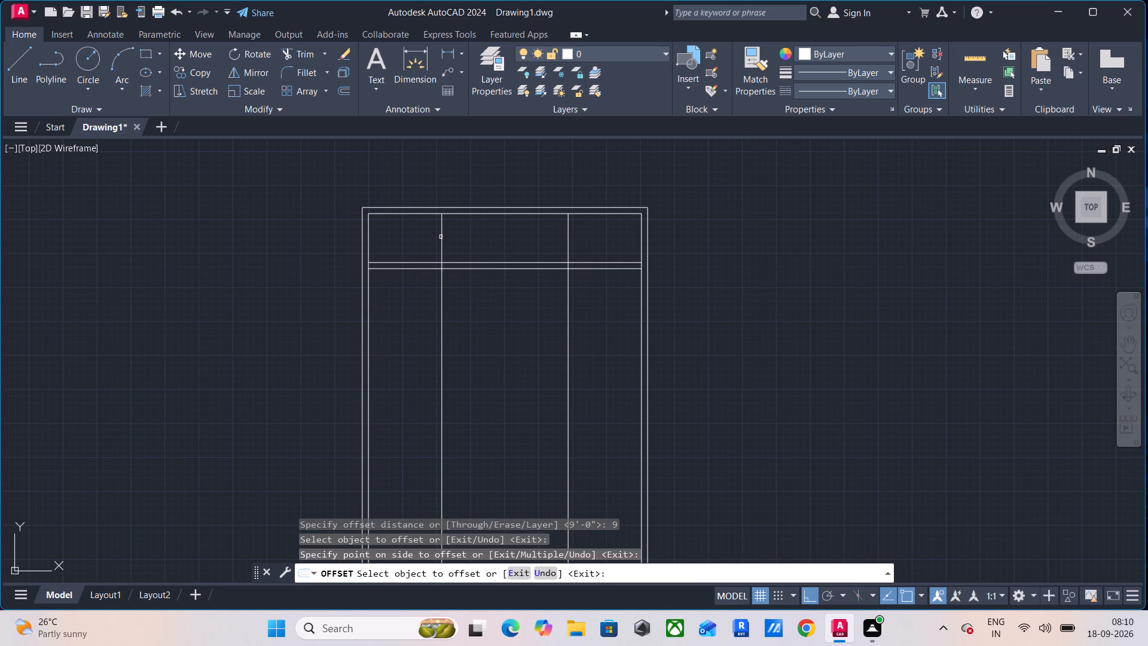
click(441, 238)
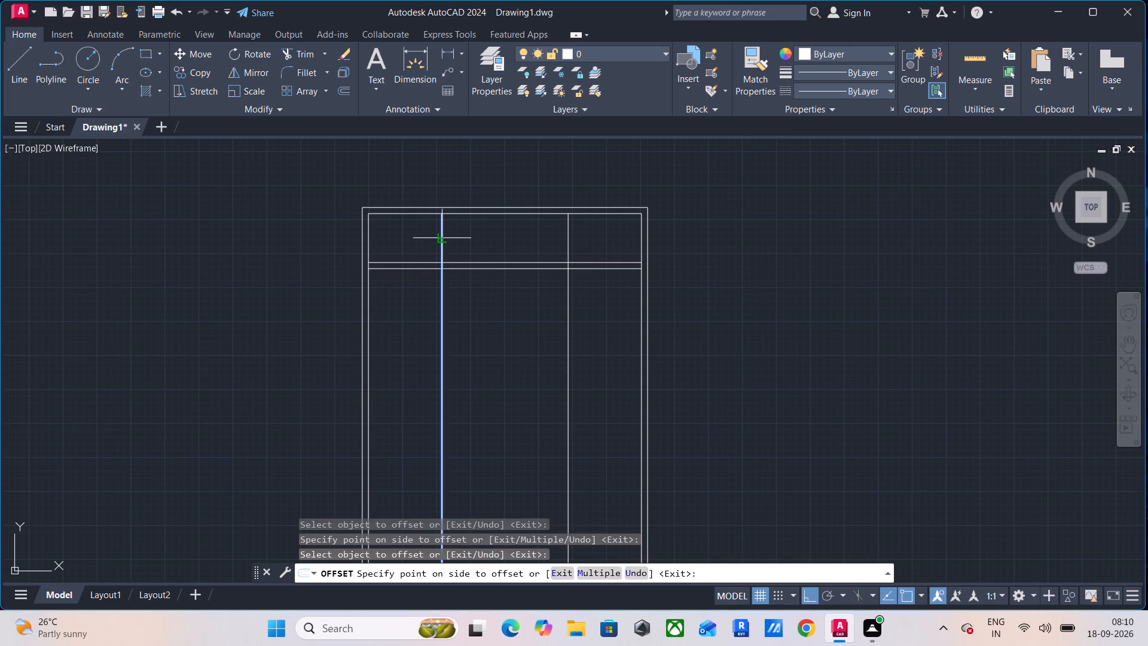
click(453, 240)
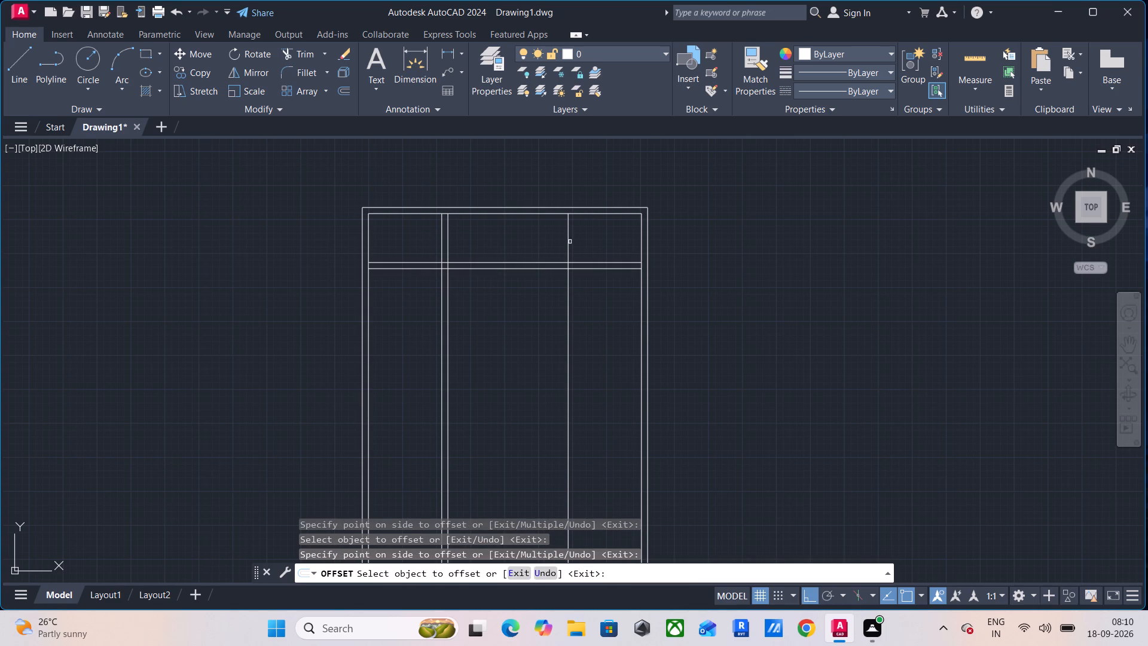
click(567, 245)
click(534, 252)
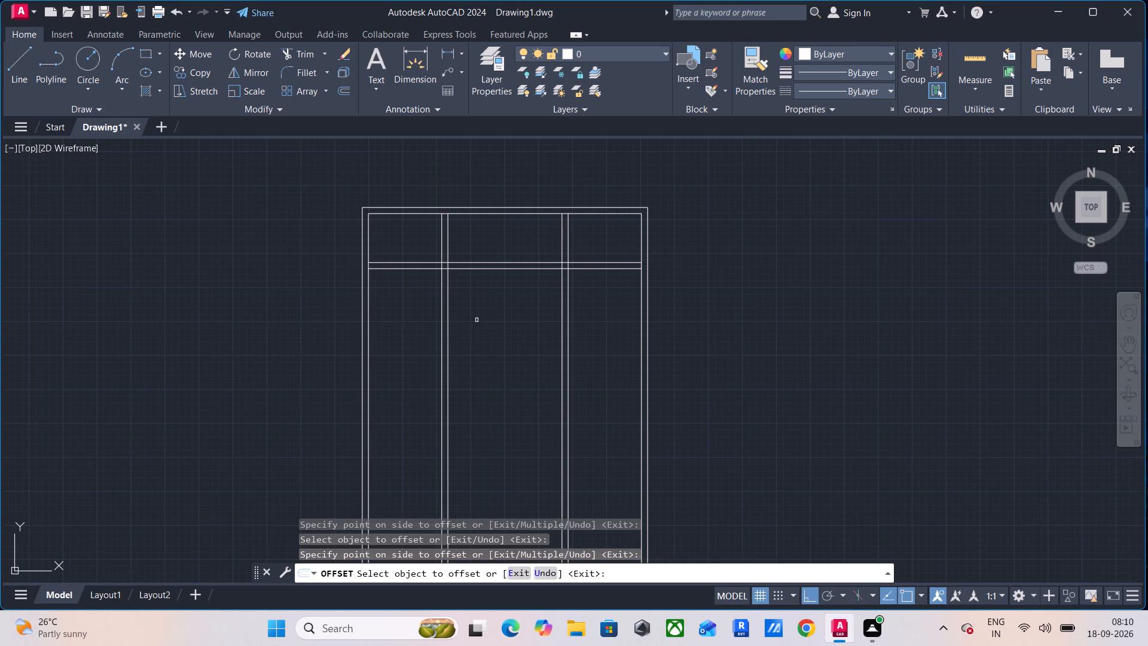
key(Escape)
key(Escape)
key(Escape)
Trim the vertical partition lines below the horizontal partition, including the short pieces between its two lines.
text(TR)
key(space)
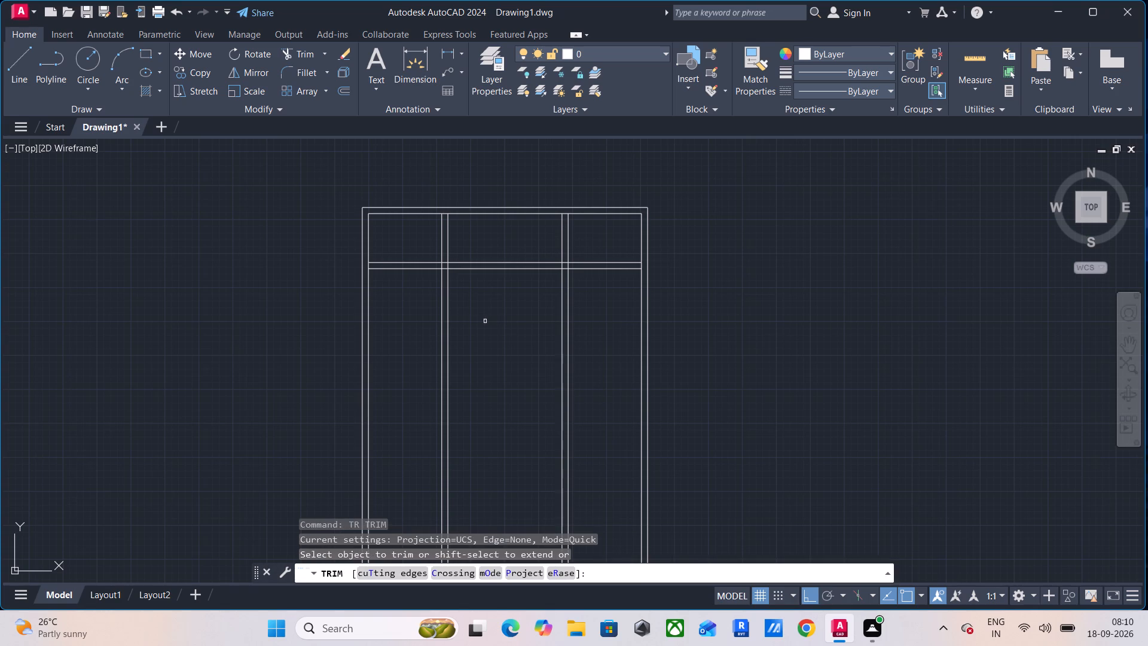
click(604, 306)
click(370, 367)
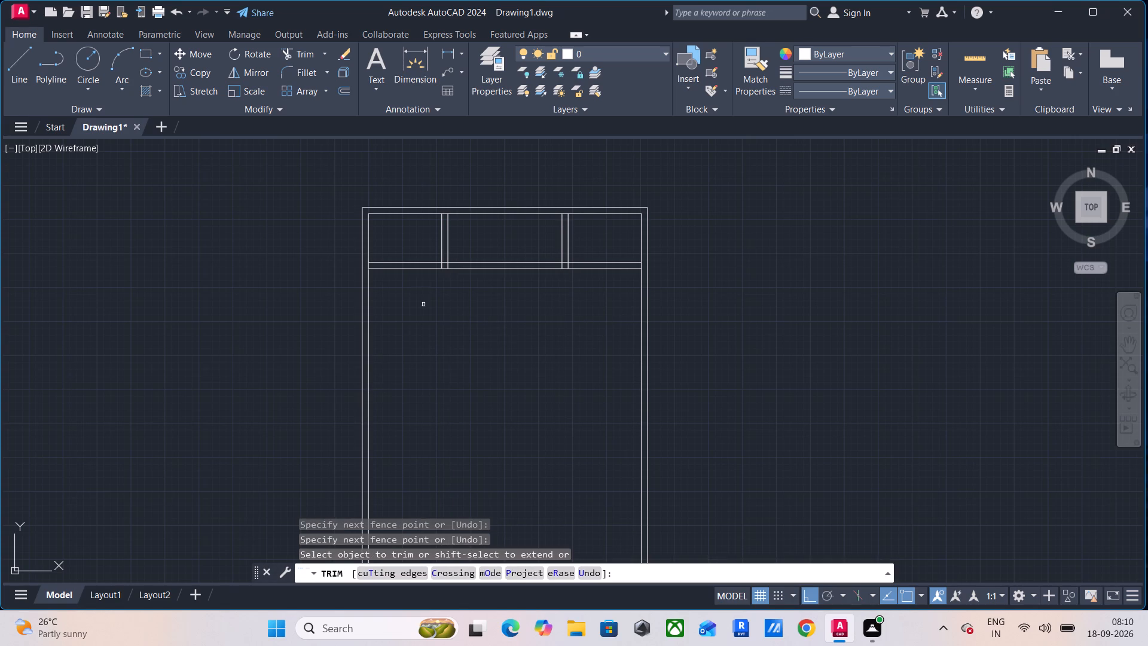
scroll(442, 258, up, 8)
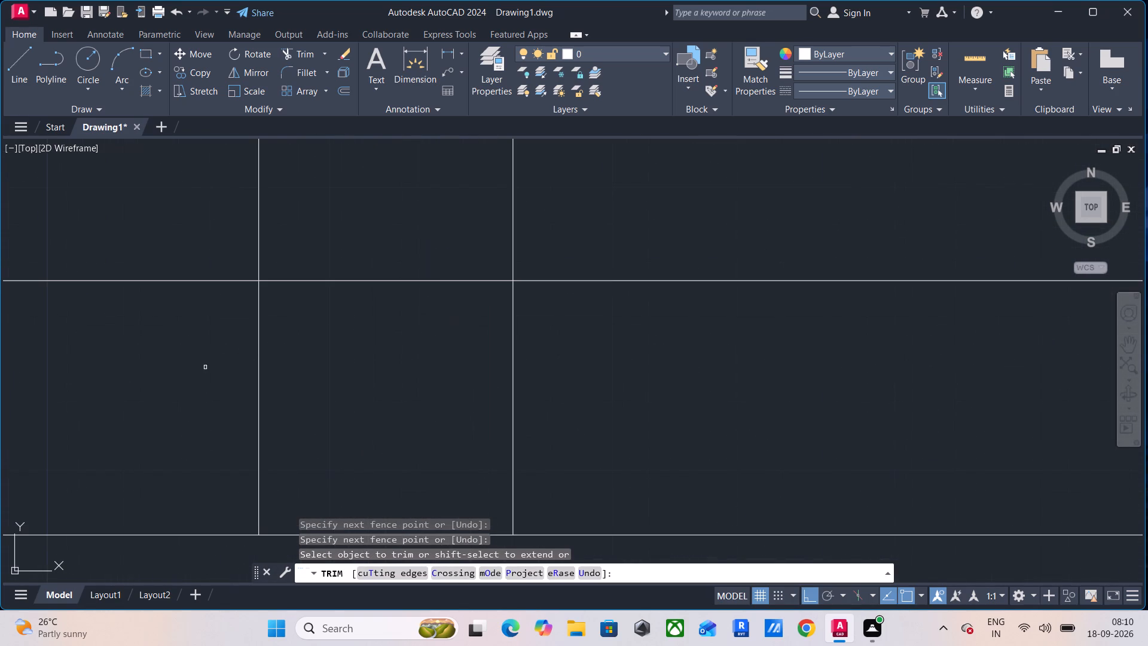
click(205, 367)
scroll(286, 383, down, 4)
scroll(804, 386, down, 5)
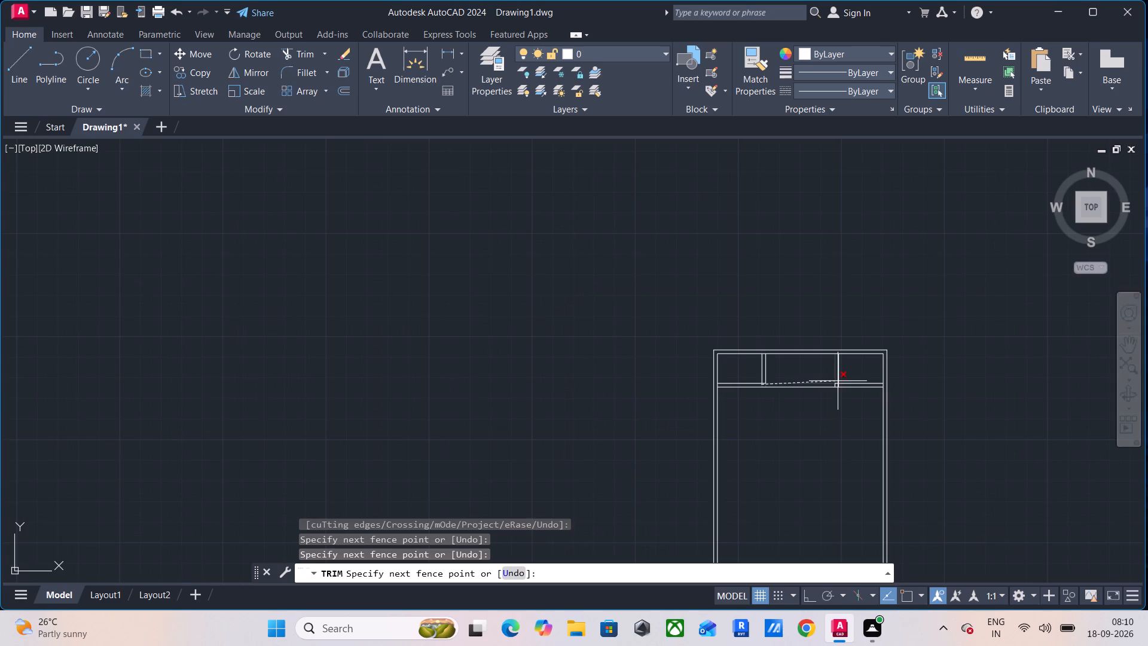
scroll(842, 384, up, 6)
click(835, 412)
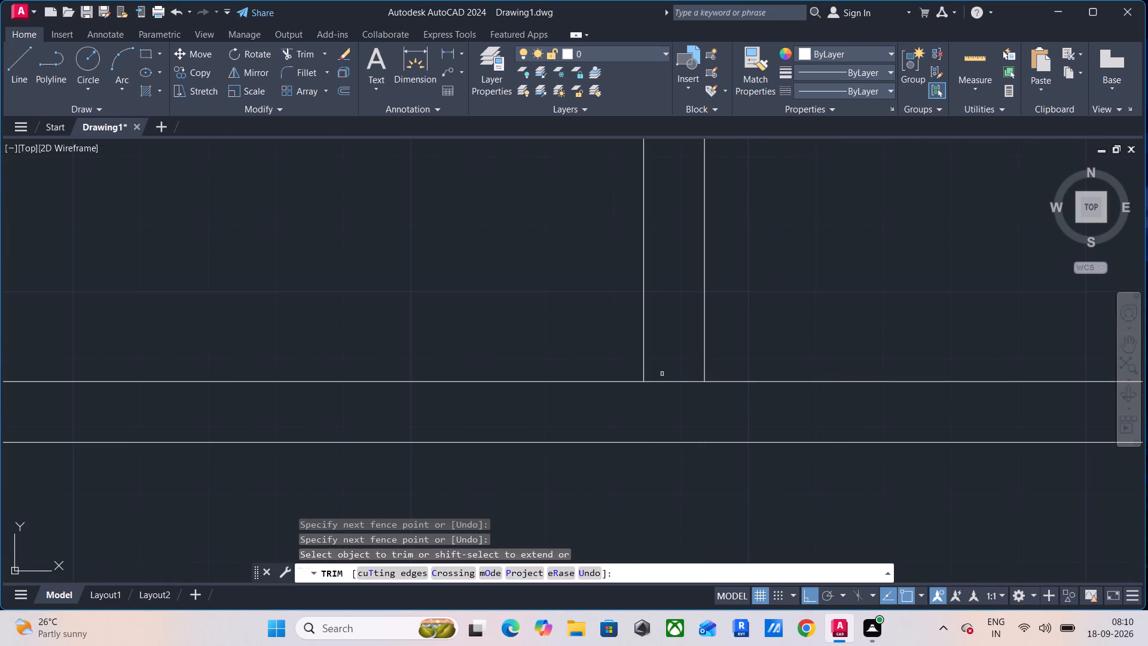
Trim the horizontal partition's upper line between the faces of both vertical partitions.
click(662, 371)
click(660, 398)
scroll(613, 389, down, 5)
scroll(502, 383, up, 5)
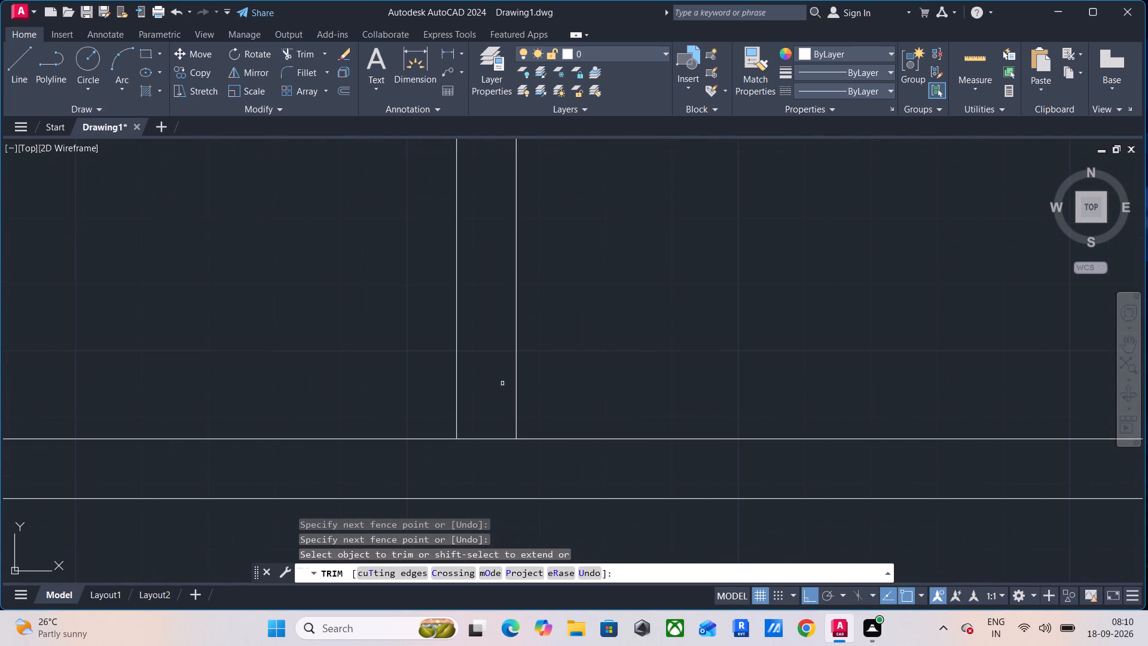
click(502, 383)
click(493, 452)
Trim the inner top wall line between the faces of both vertical partitions.
scroll(493, 453, down, 3)
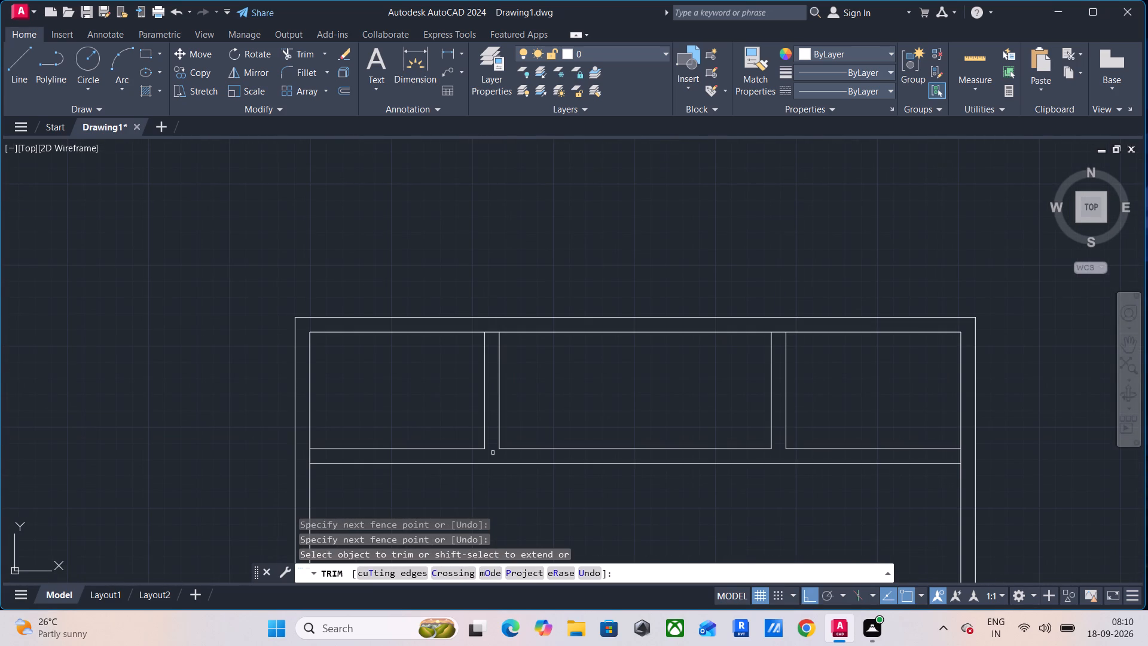
scroll(500, 329, up, 4)
click(428, 325)
click(421, 386)
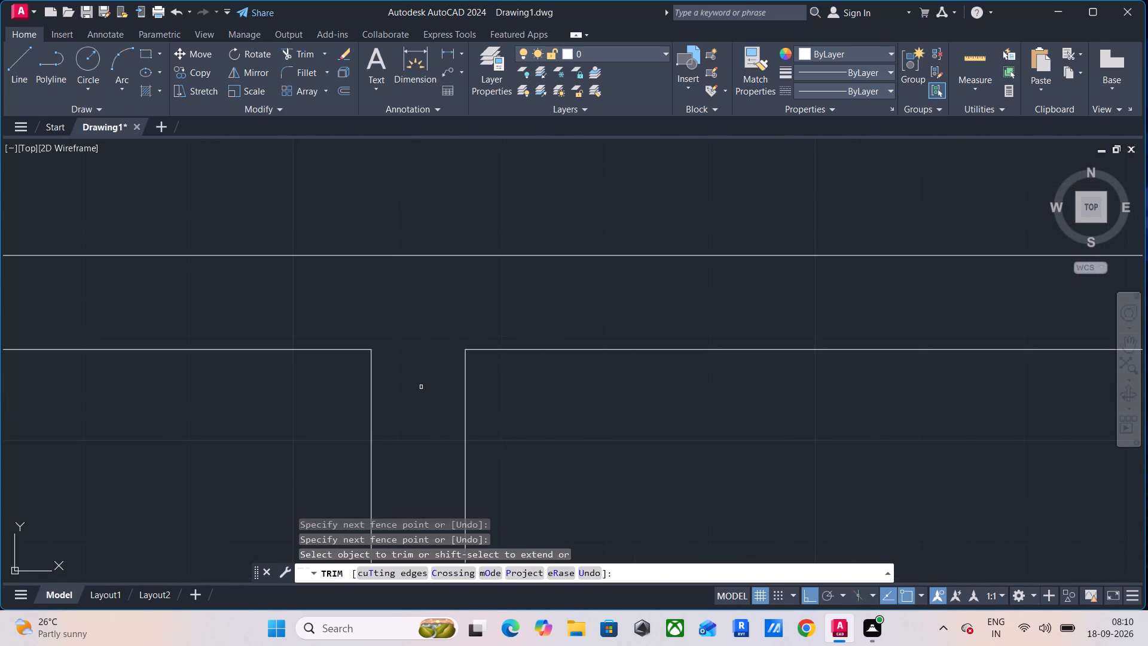
scroll(421, 387, down, 4)
scroll(721, 367, up, 4)
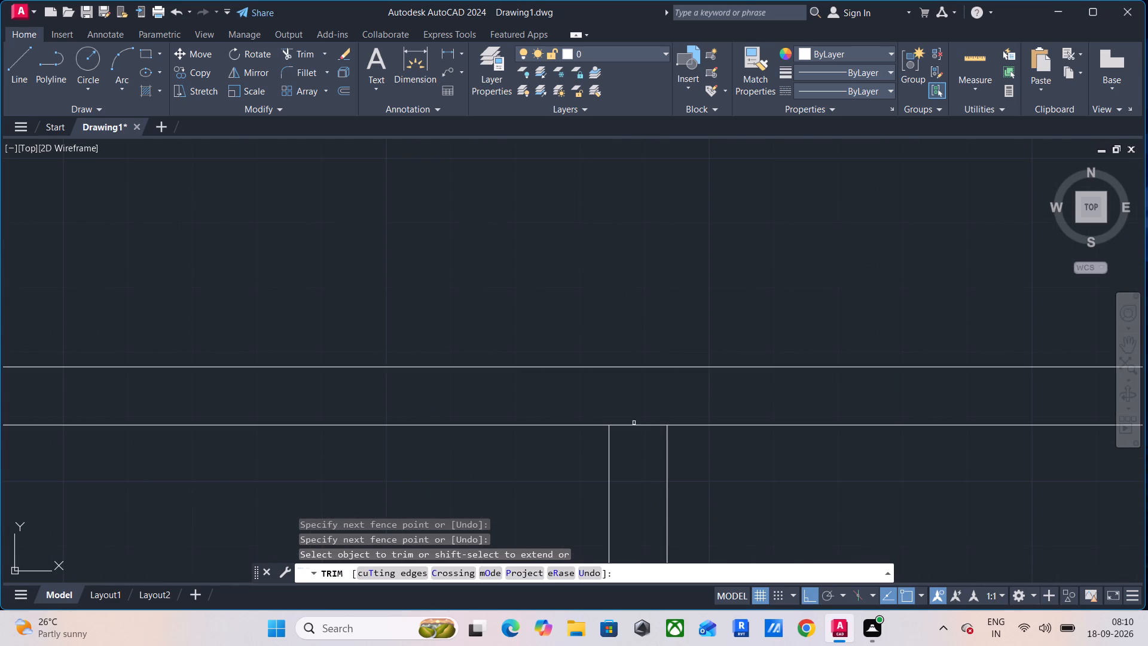
click(631, 415)
click(631, 473)
Trim the inner left and right wall lines where the horizontal partition meets the outer walls.
scroll(628, 470, down, 6)
scroll(509, 489, up, 4)
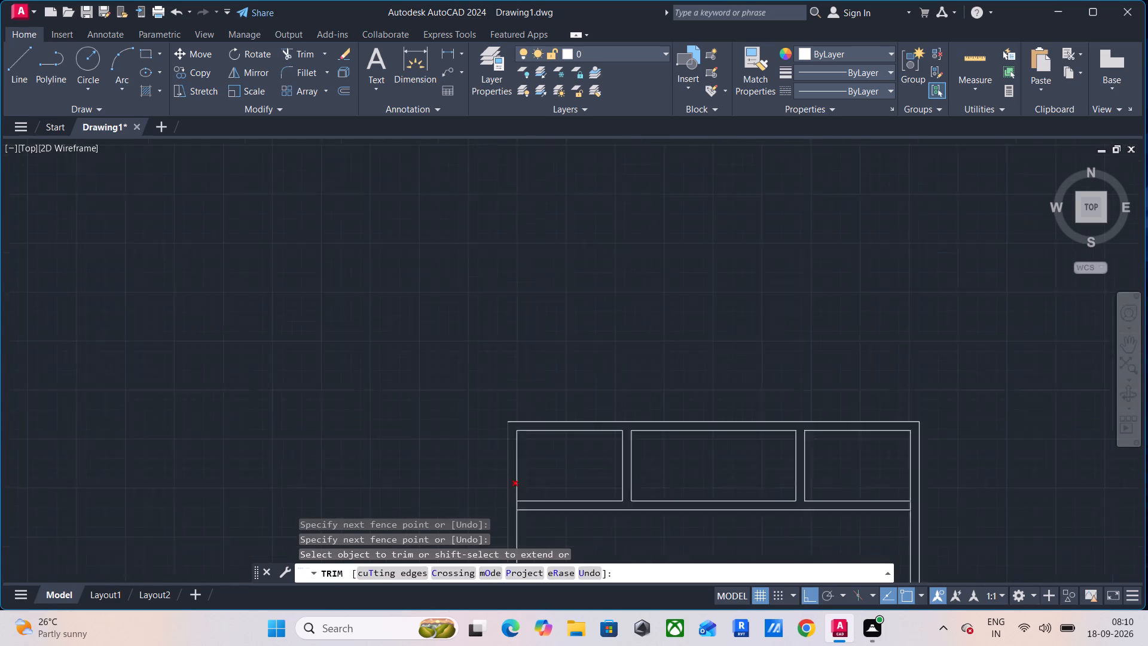
click(518, 525)
scroll(848, 521, down, 4)
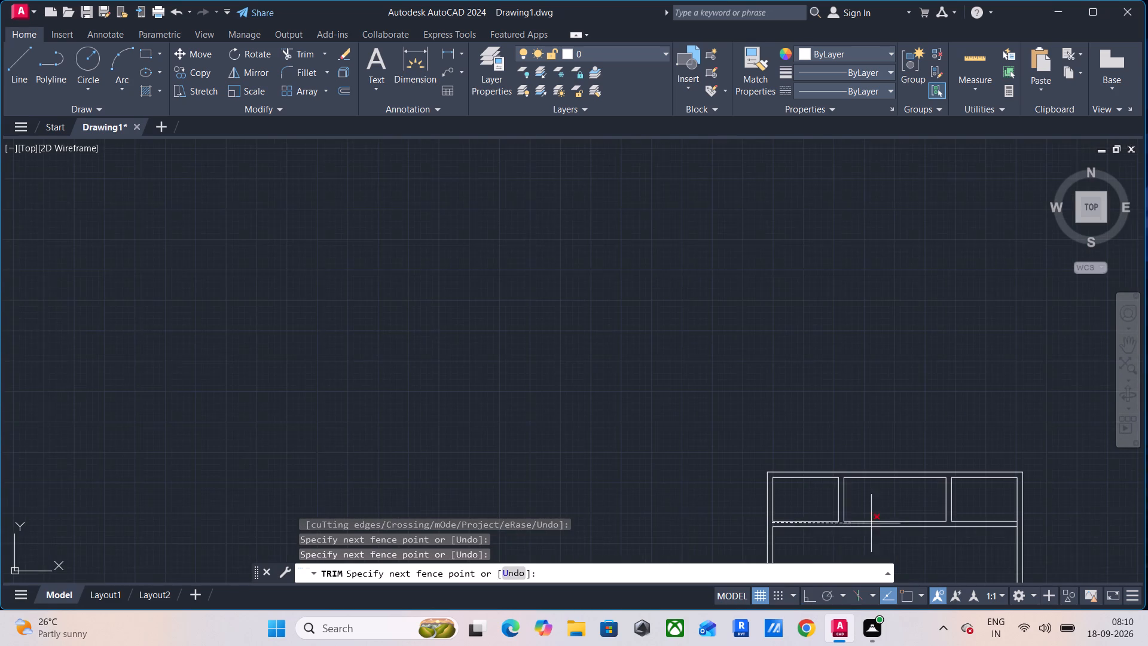
middle_drag(915, 507, 527, 501)
scroll(641, 511, up, 7)
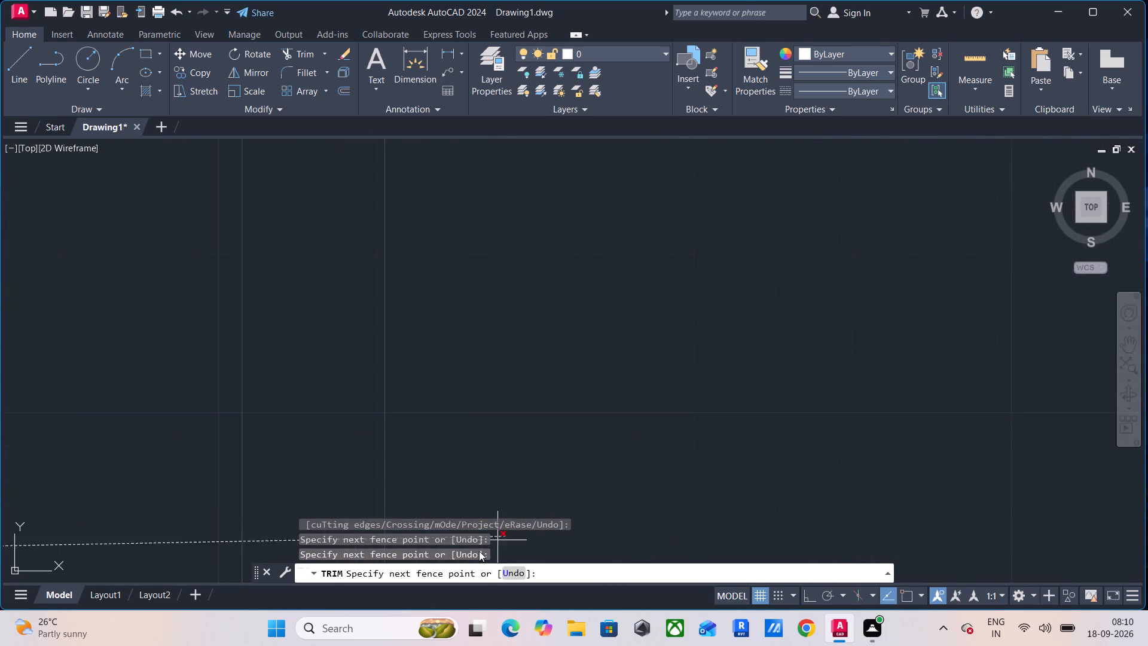
scroll(459, 548, down, 4)
middle_drag(462, 513, 632, 365)
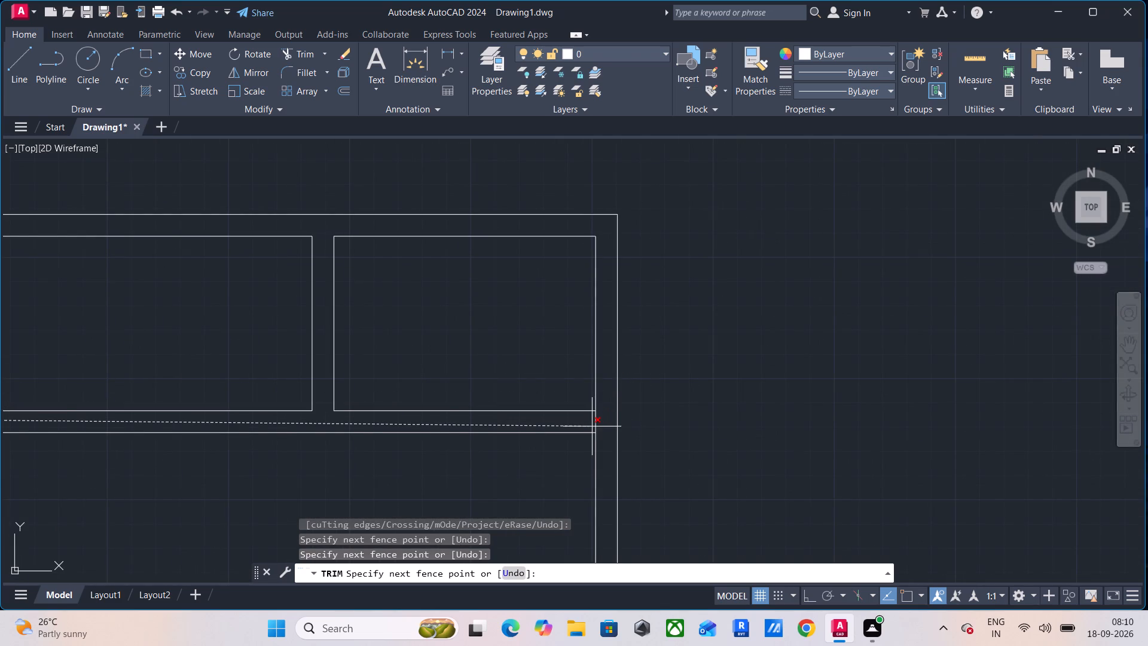
click(600, 423)
key(Escape)
key(Escape)
key(Escape)
key(Escape)
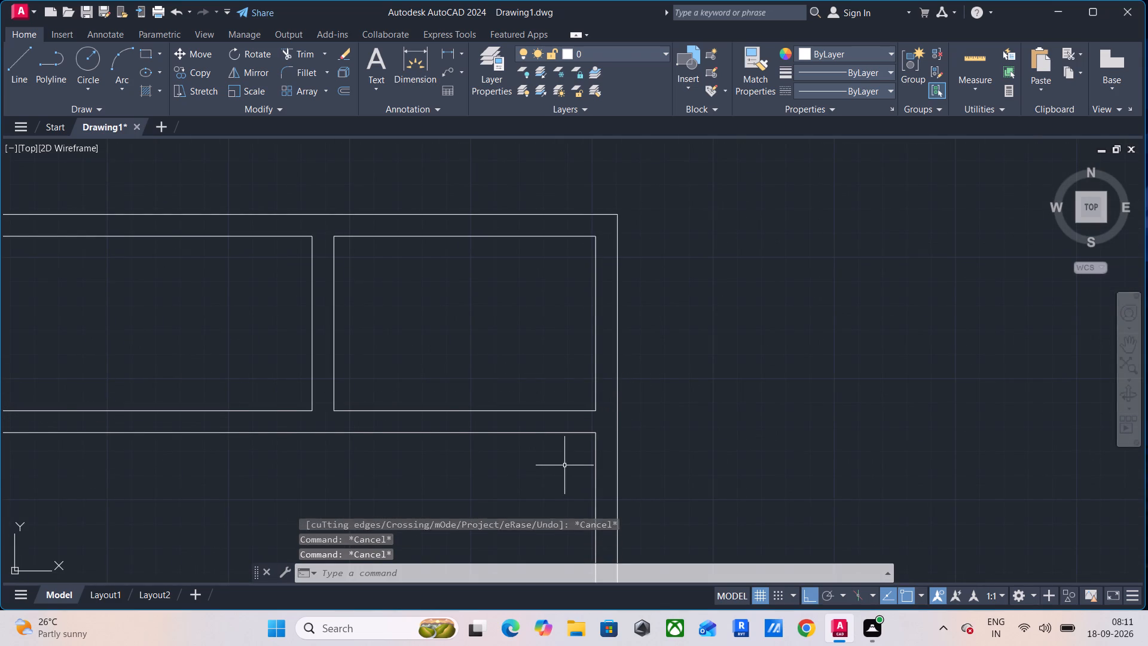
key(Escape)
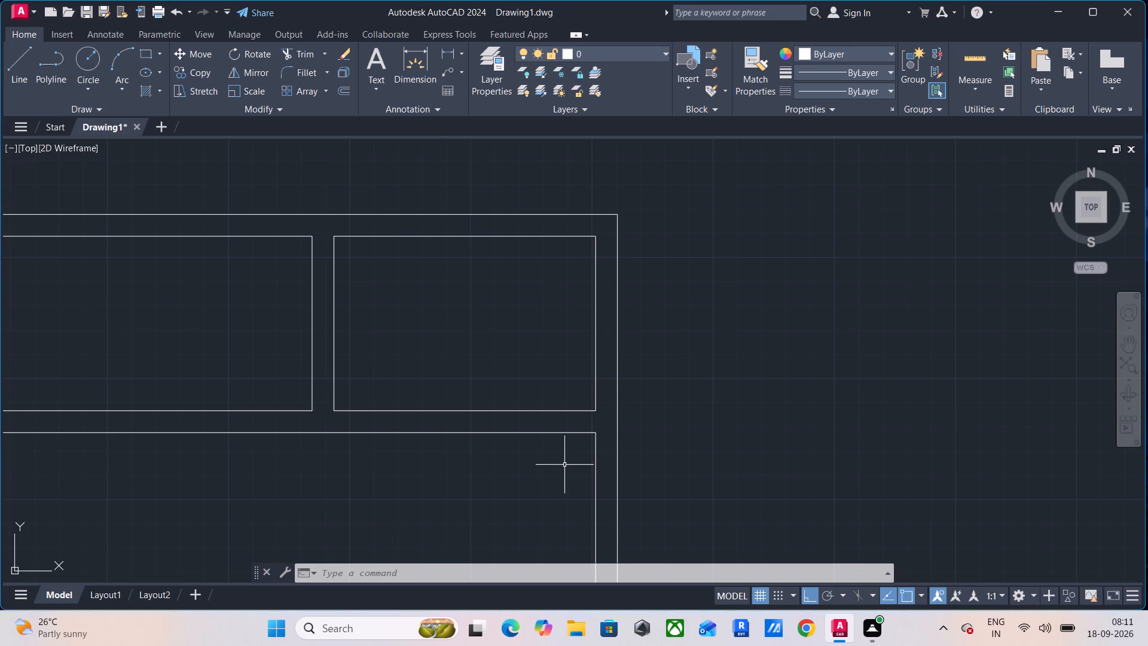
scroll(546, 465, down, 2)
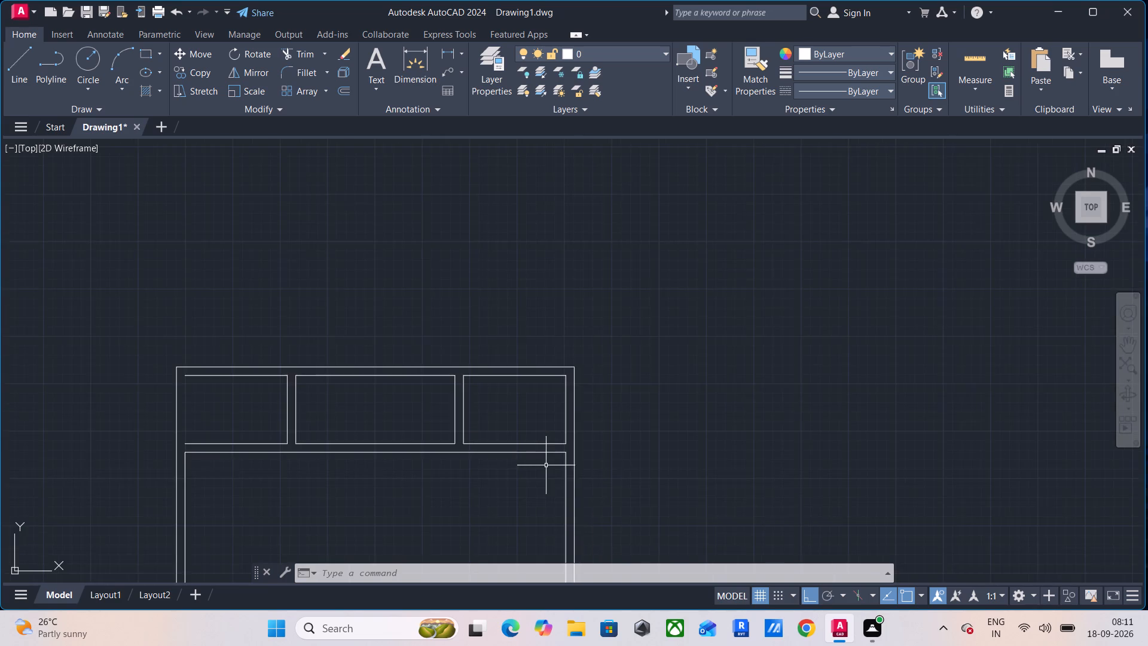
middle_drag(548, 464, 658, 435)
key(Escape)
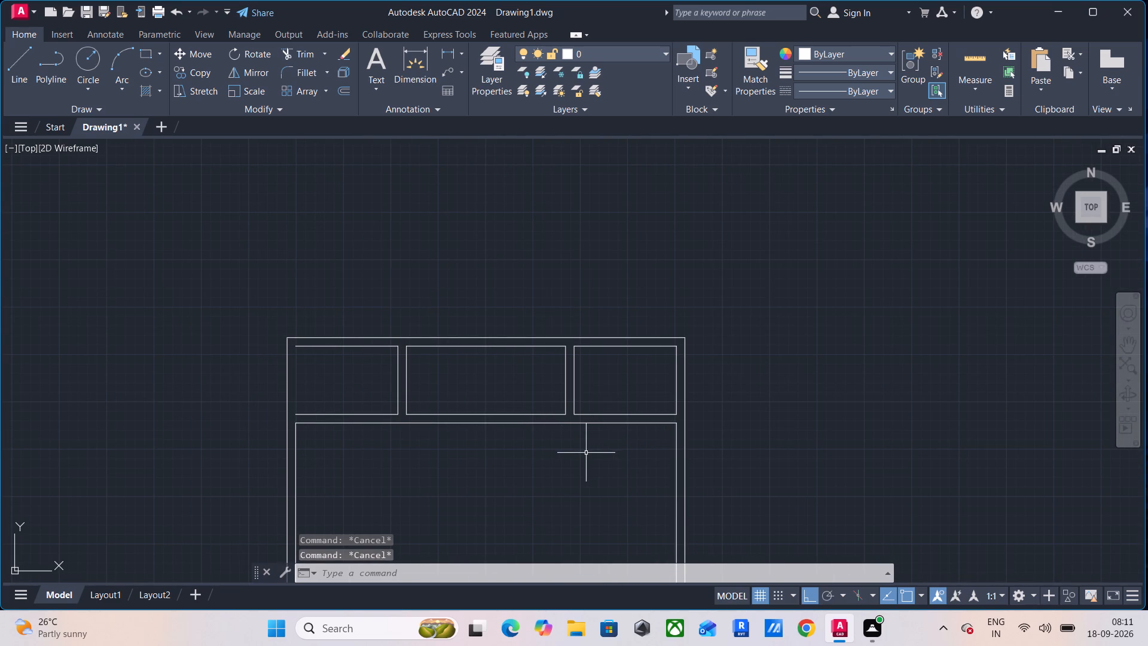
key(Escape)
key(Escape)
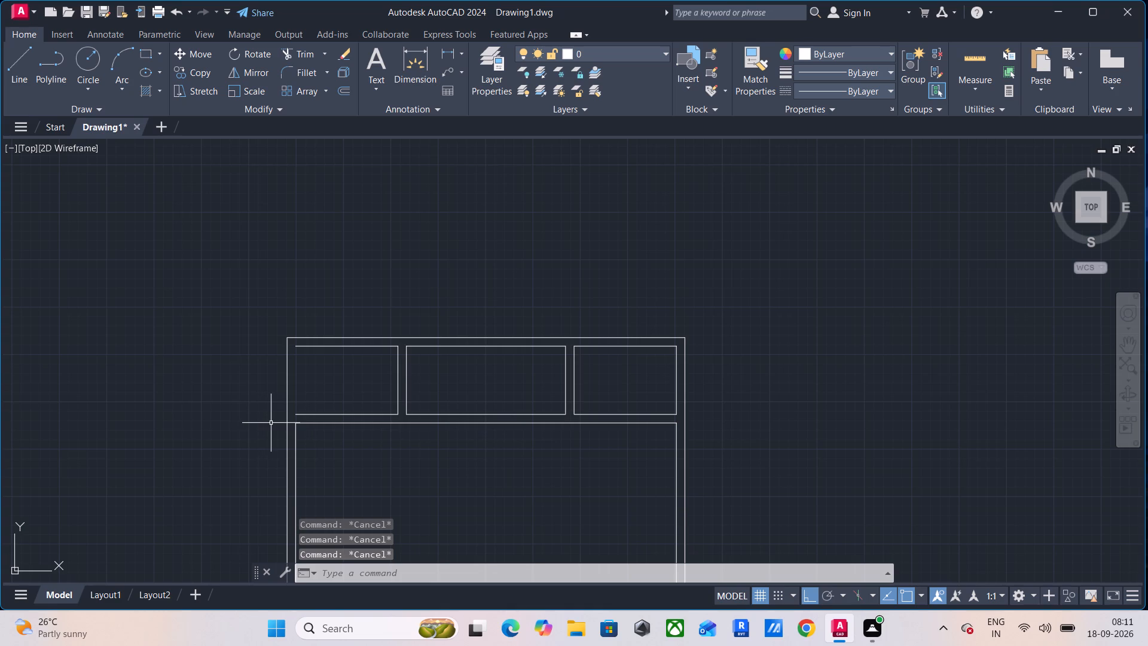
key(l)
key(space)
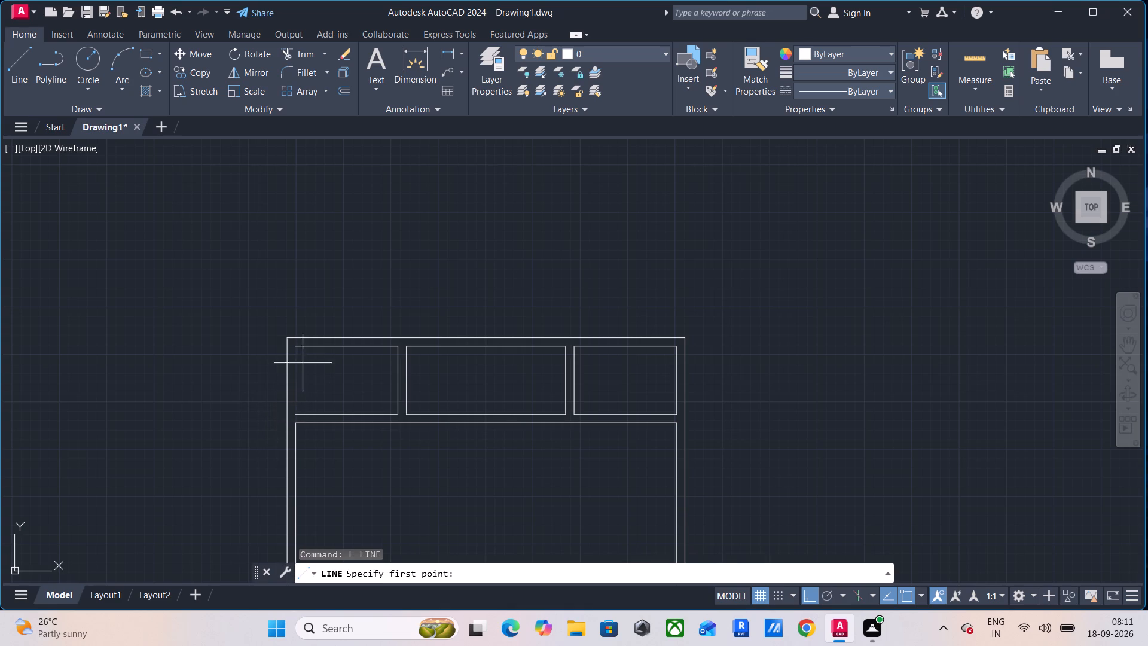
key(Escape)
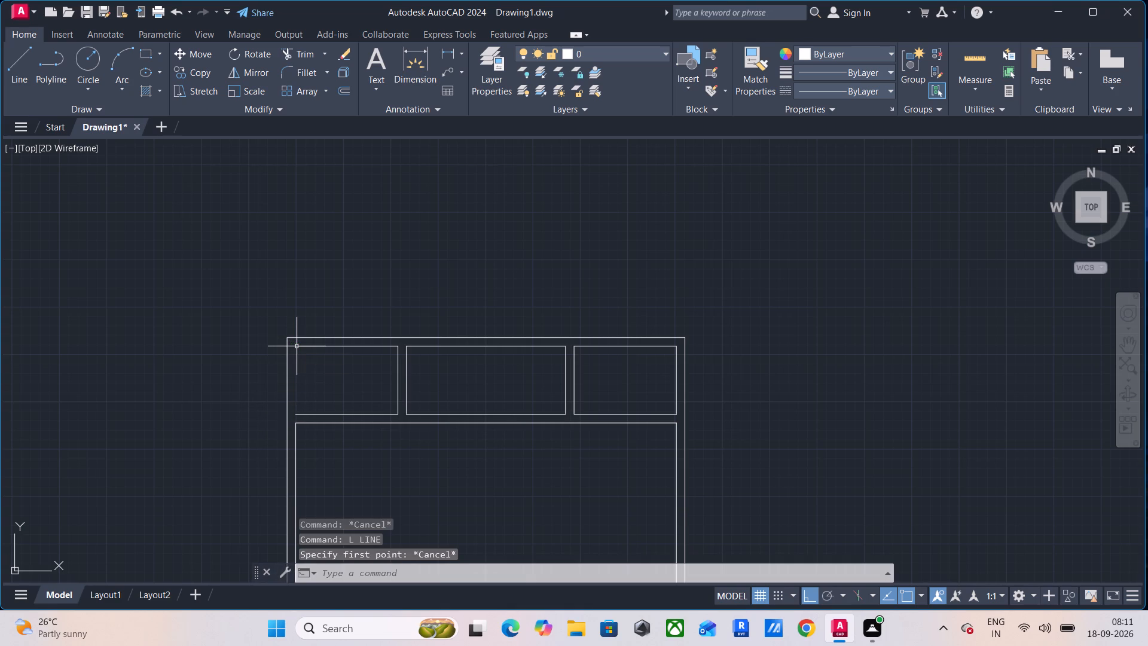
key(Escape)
Extend the inner left wall line up to the inner top wall line to close the top-left room.
text(EX)
key(space)
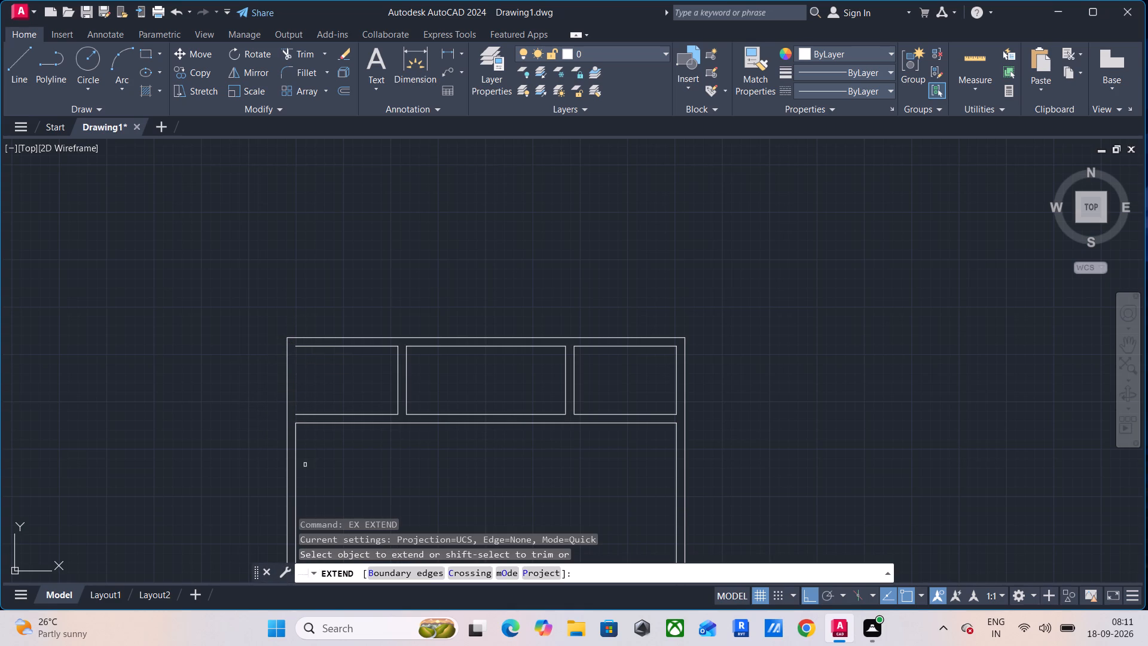
click(295, 435)
click(297, 428)
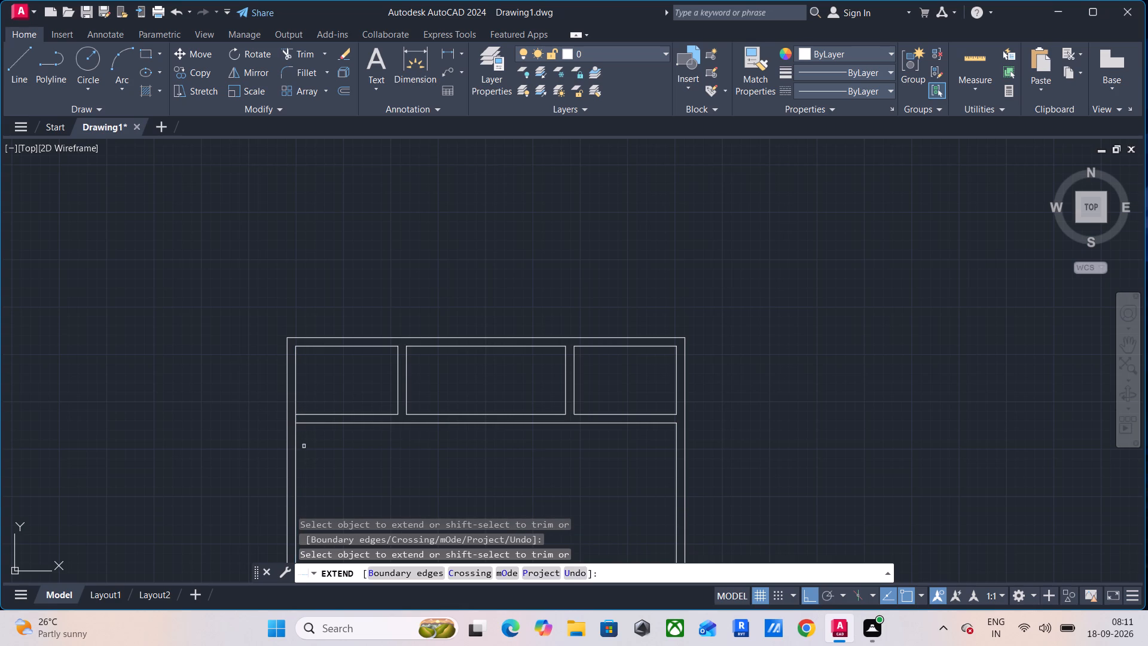
Move the horizontal partition's lower line 4.5" up toward its upper line to make the partition thinner.
key(Escape)
key(Escape)
key(Escape)
key(Escape)
key(Escape)
key(Escape)
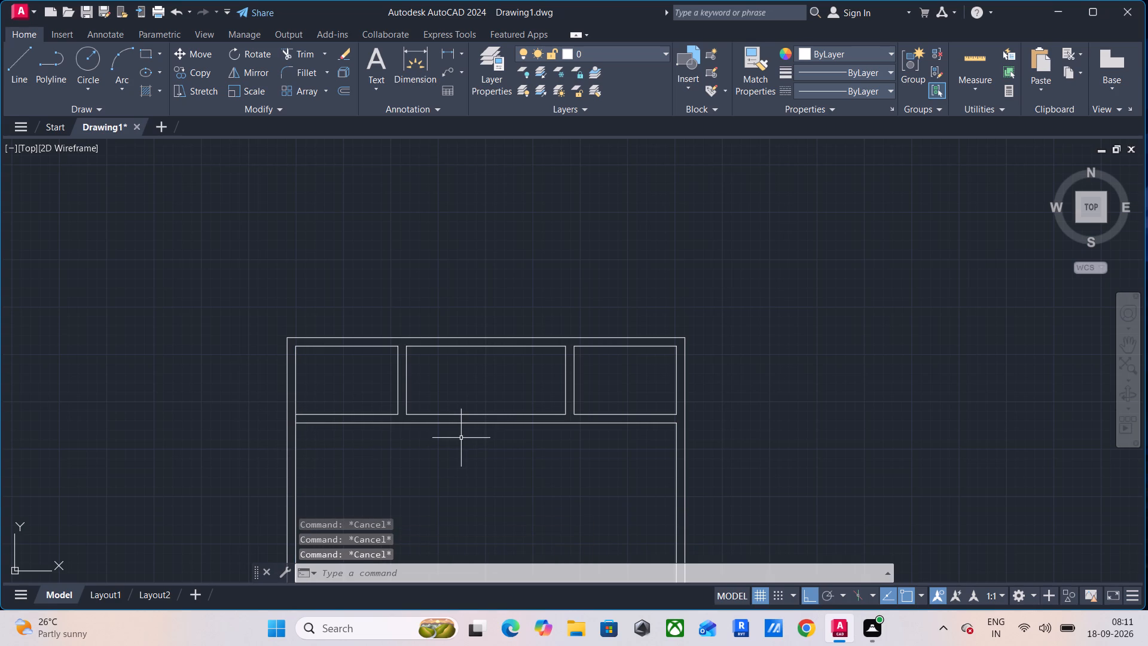
scroll(461, 437, up, 1)
click(393, 415)
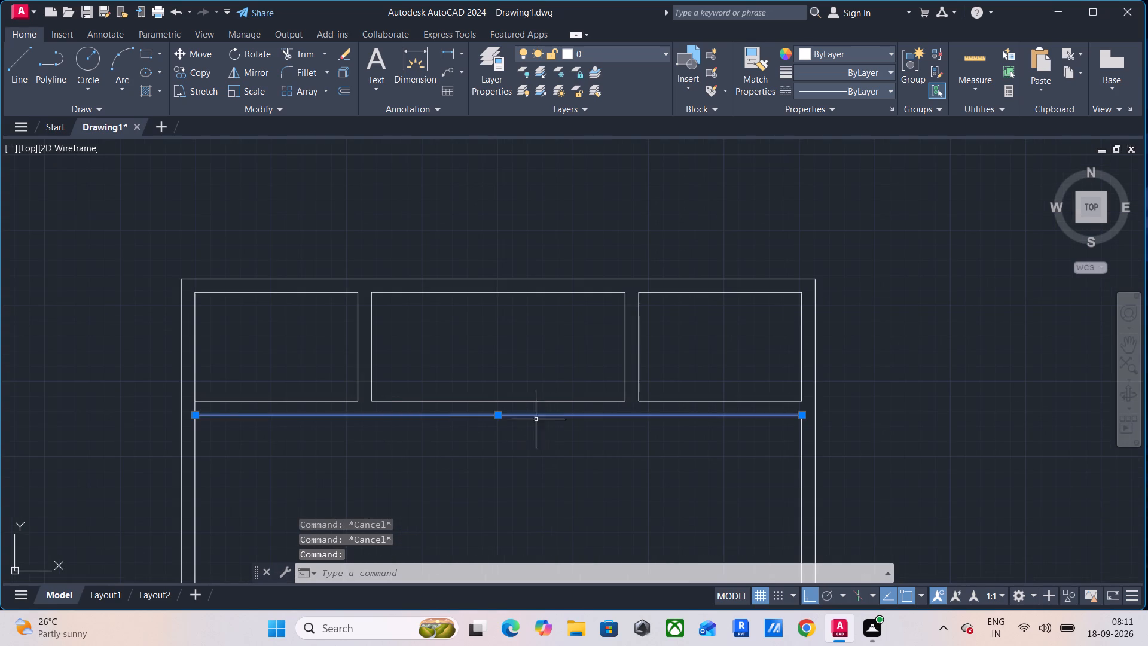
scroll(489, 412, up, 5)
click(552, 453)
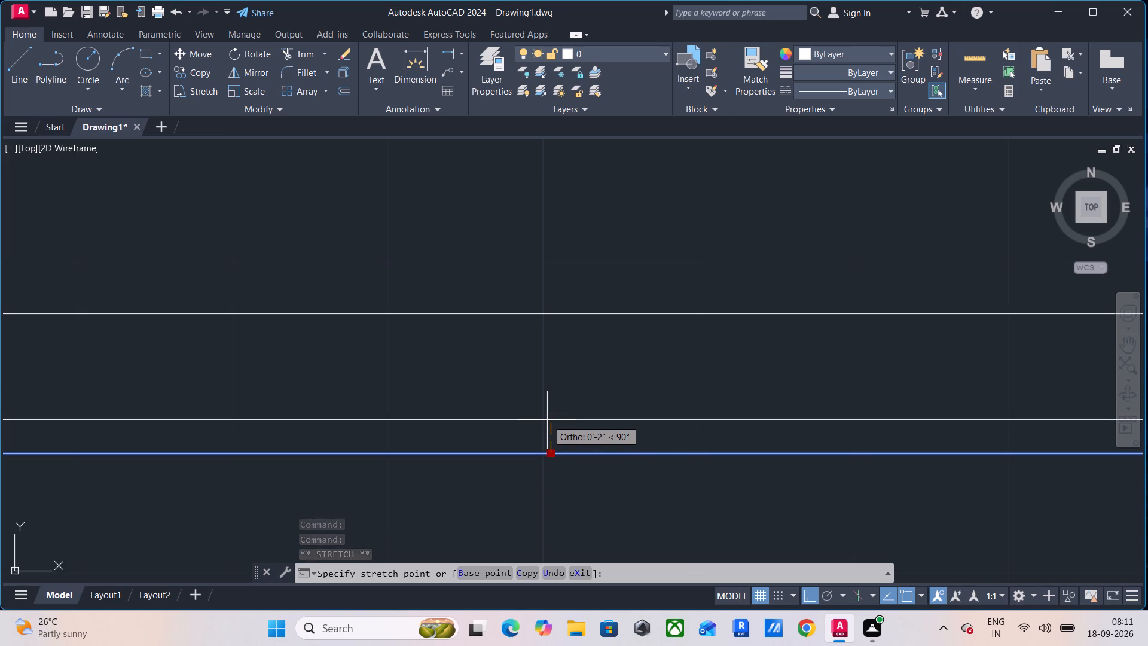
text(4.5)
key(Return)
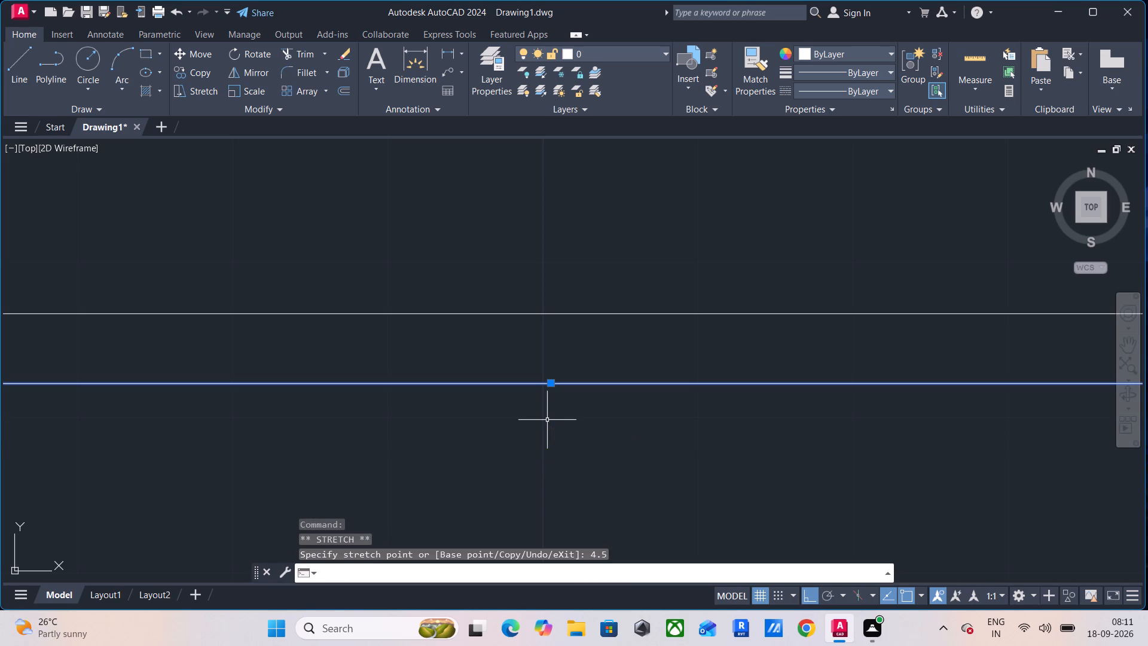
key(Escape)
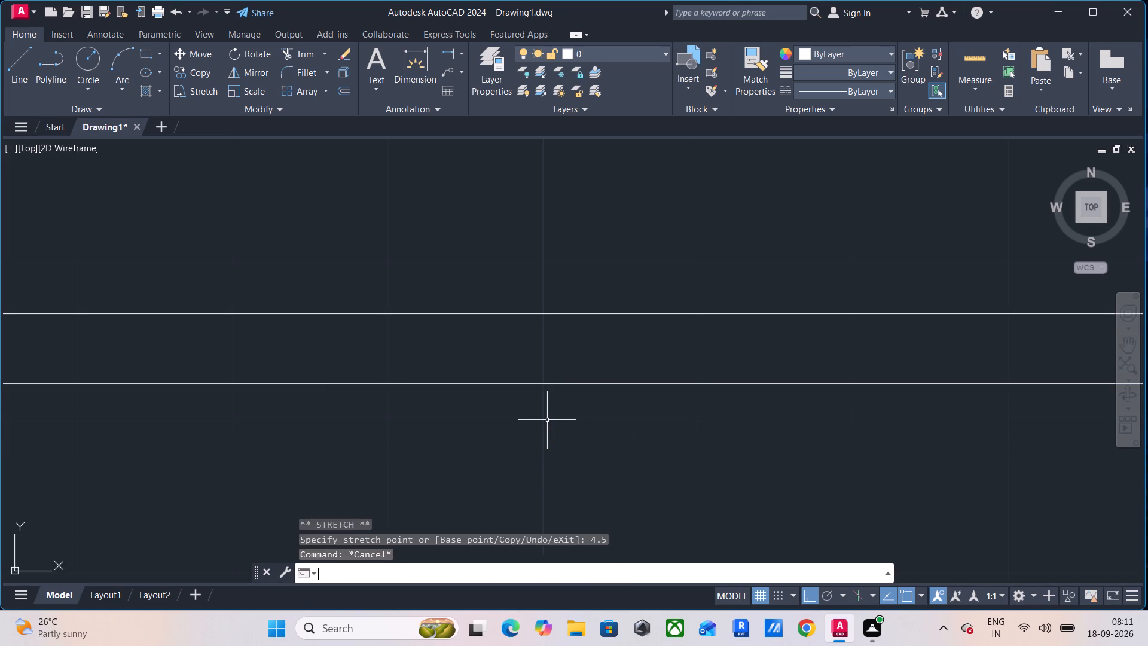
Offset the inner left and inner right wall lines 3' inward into the two top corner rooms.
scroll(585, 414, down, 6)
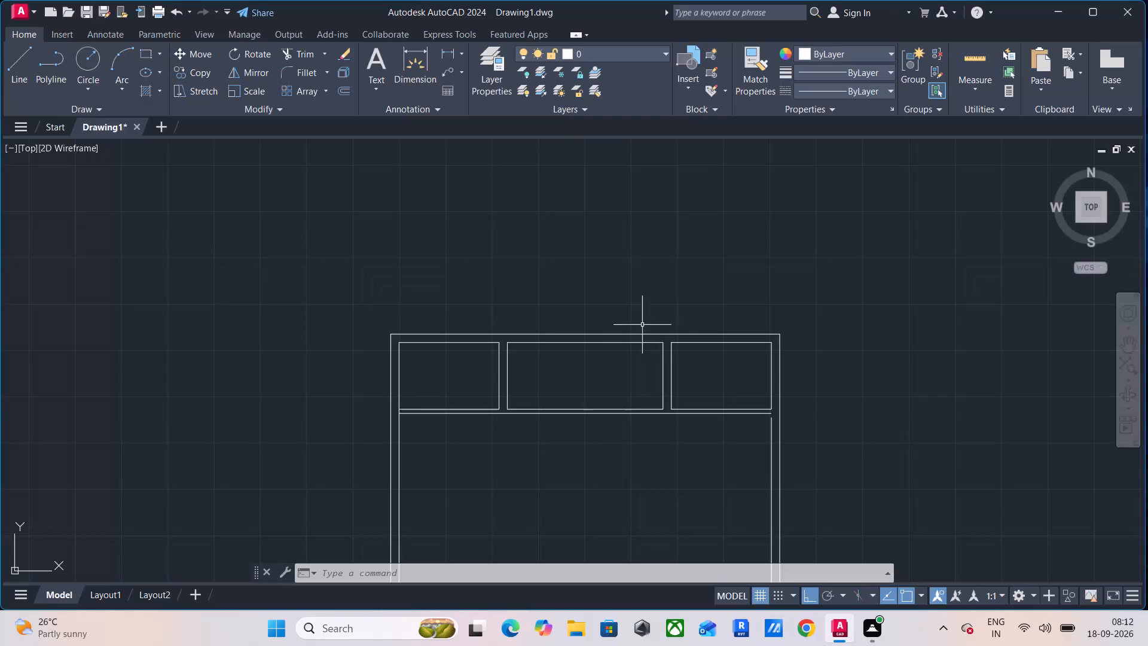
text(O)
key(space)
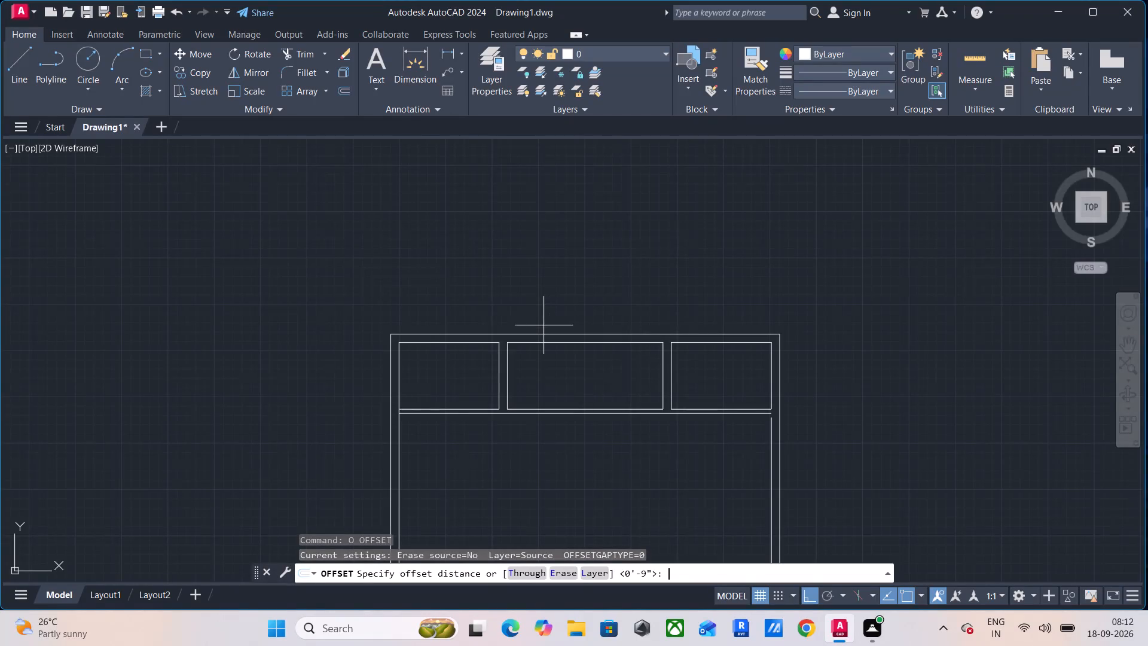
text(3')
key(Return)
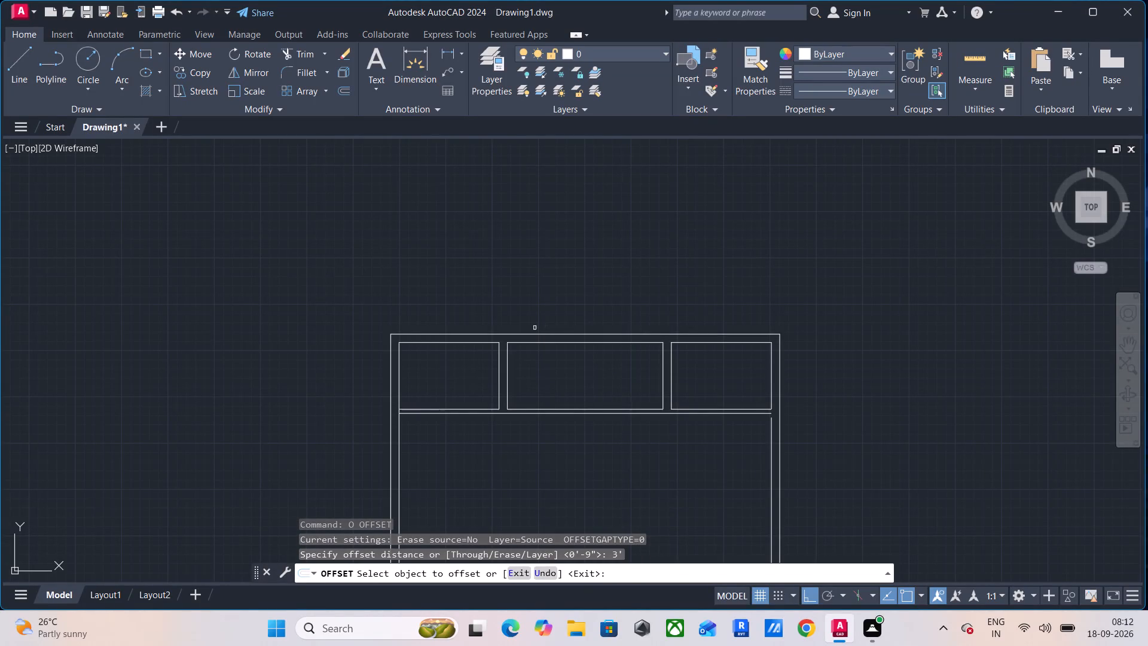
scroll(447, 358, up, 3)
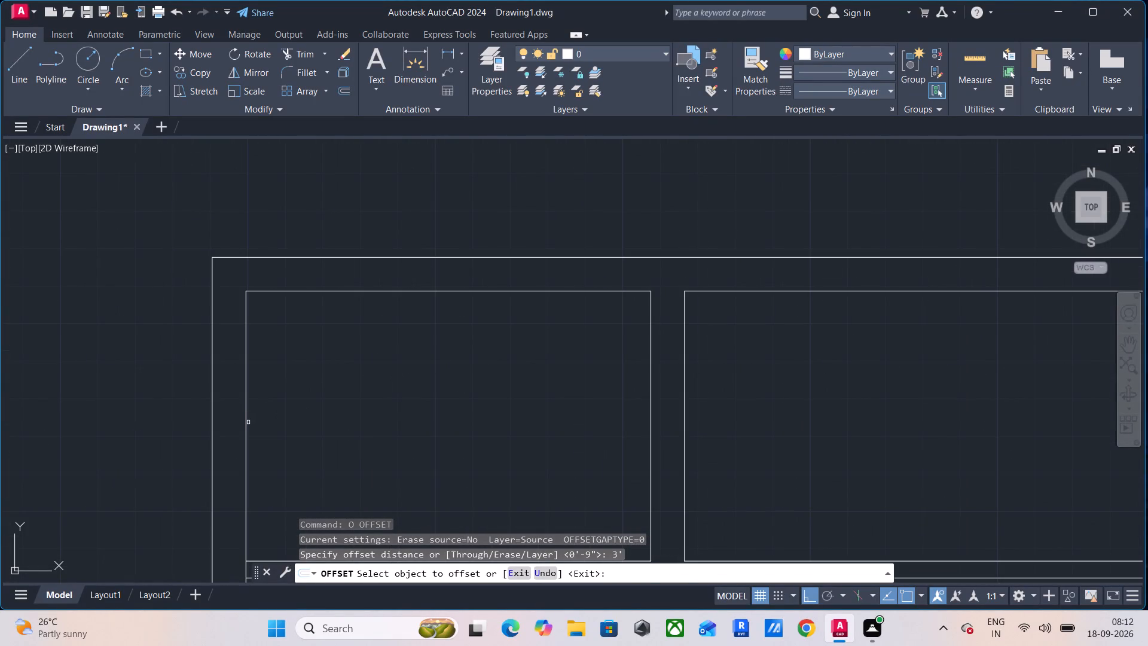
click(244, 427)
scroll(353, 425, down, 2)
middle_drag(364, 420, 398, 385)
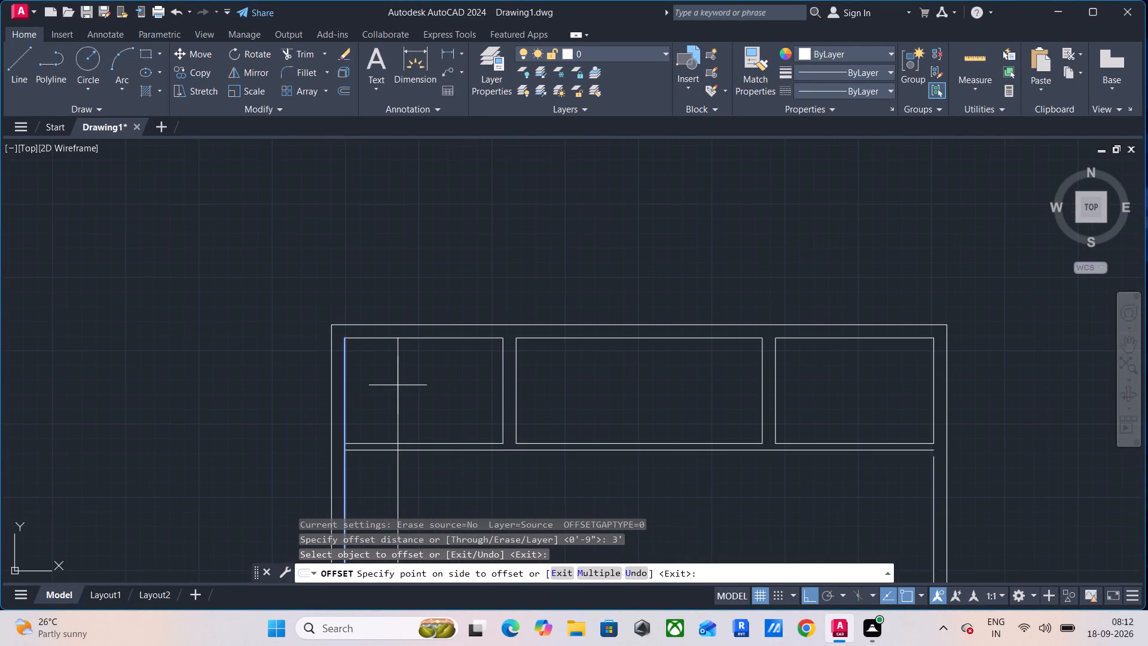
click(426, 385)
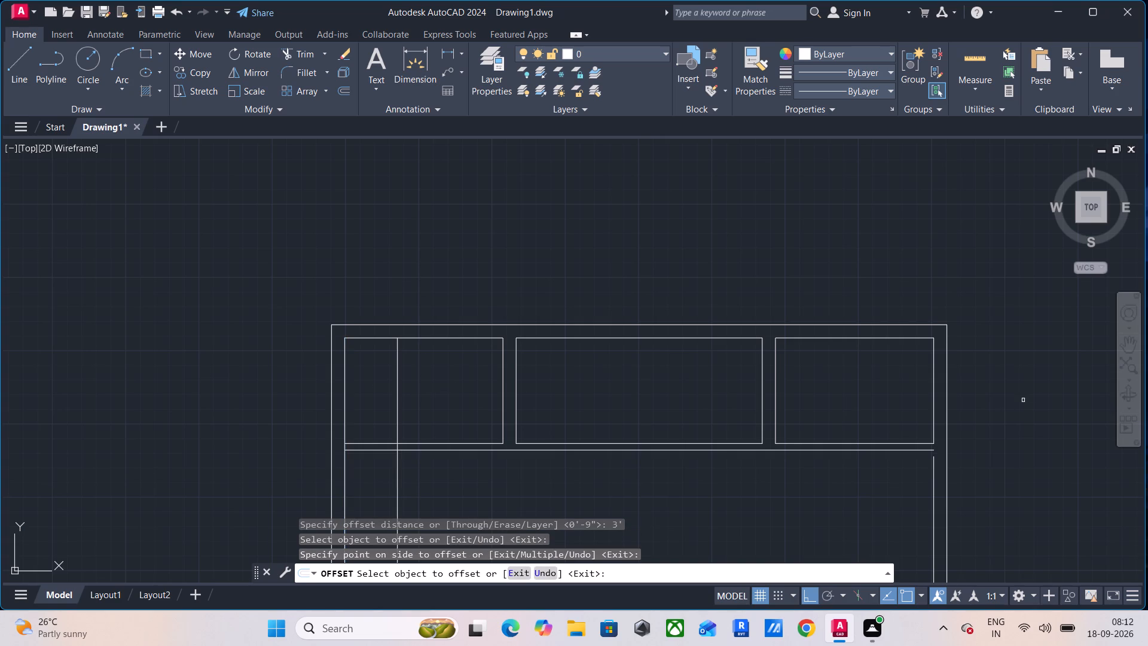
click(933, 414)
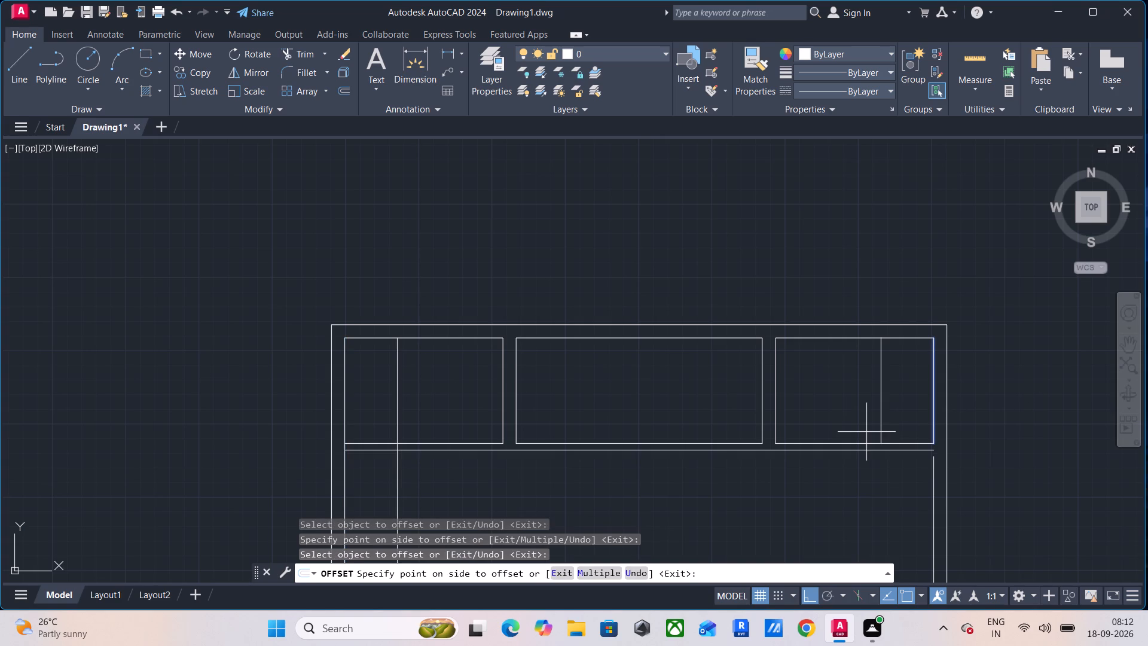
click(866, 432)
key(space)
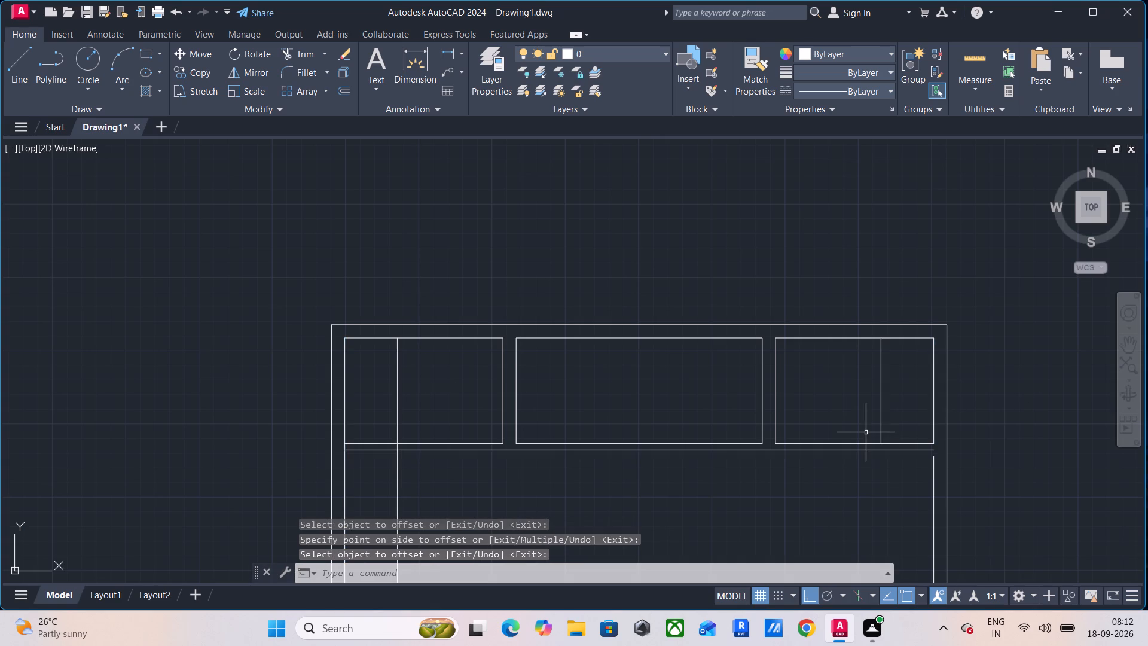
Offset both new vertical lines 4.5" further inward to form thin partitions in the top corner rooms.
text(O)
key(space)
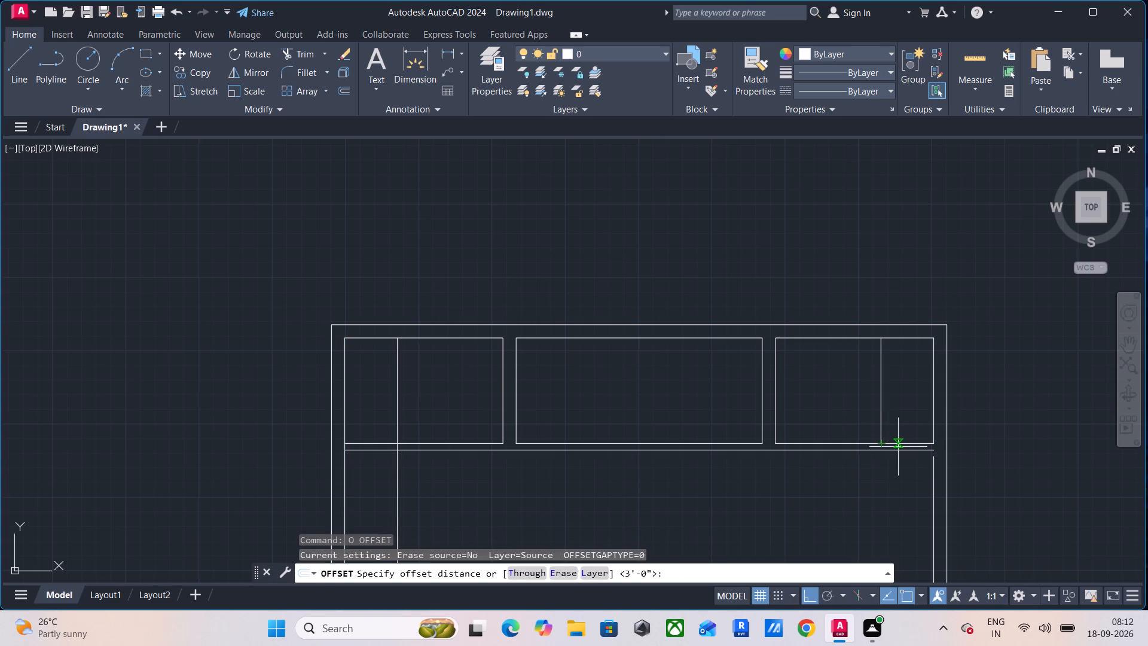
text(4.5)
key(Return)
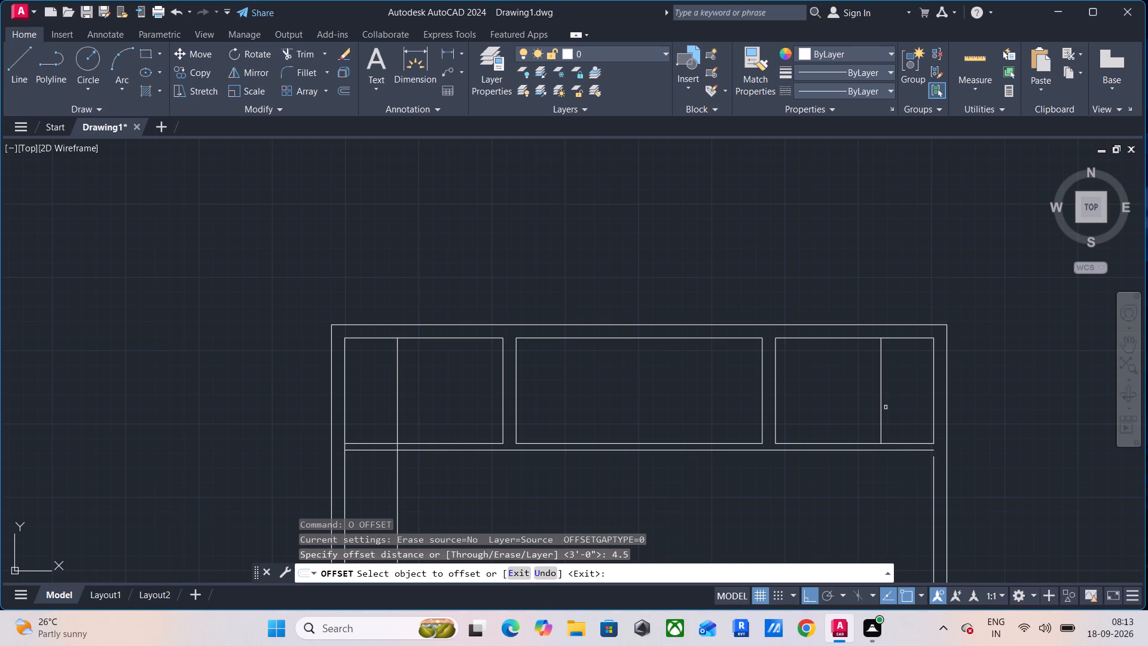
click(881, 397)
click(838, 419)
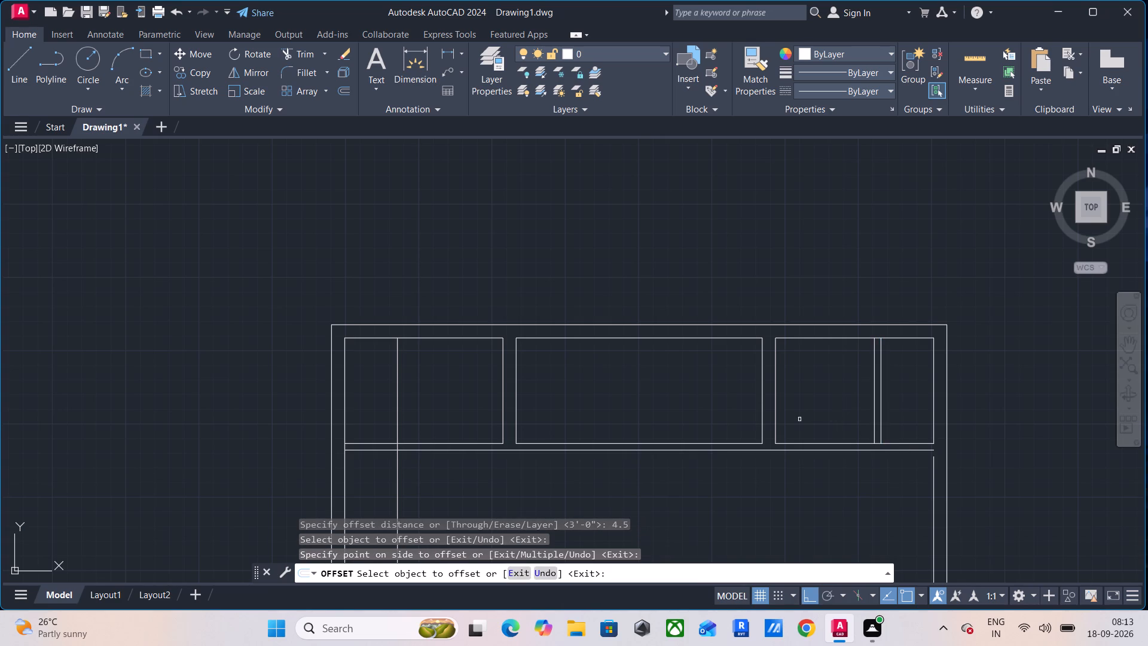
click(399, 411)
click(430, 420)
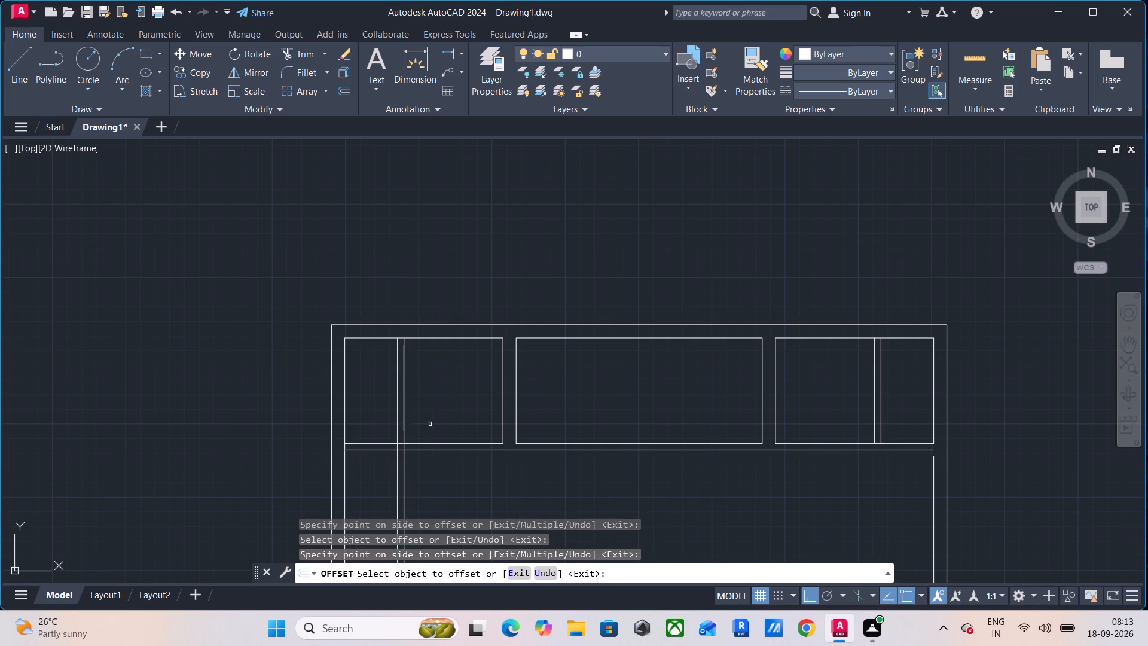
key(Escape)
key(Escape)
key(Escape)
key(Escape)
Trim the left thin partition's lines inside the horizontal partition, and the horizontal partition's upper line between the thin partition's faces.
text(TR)
key(space)
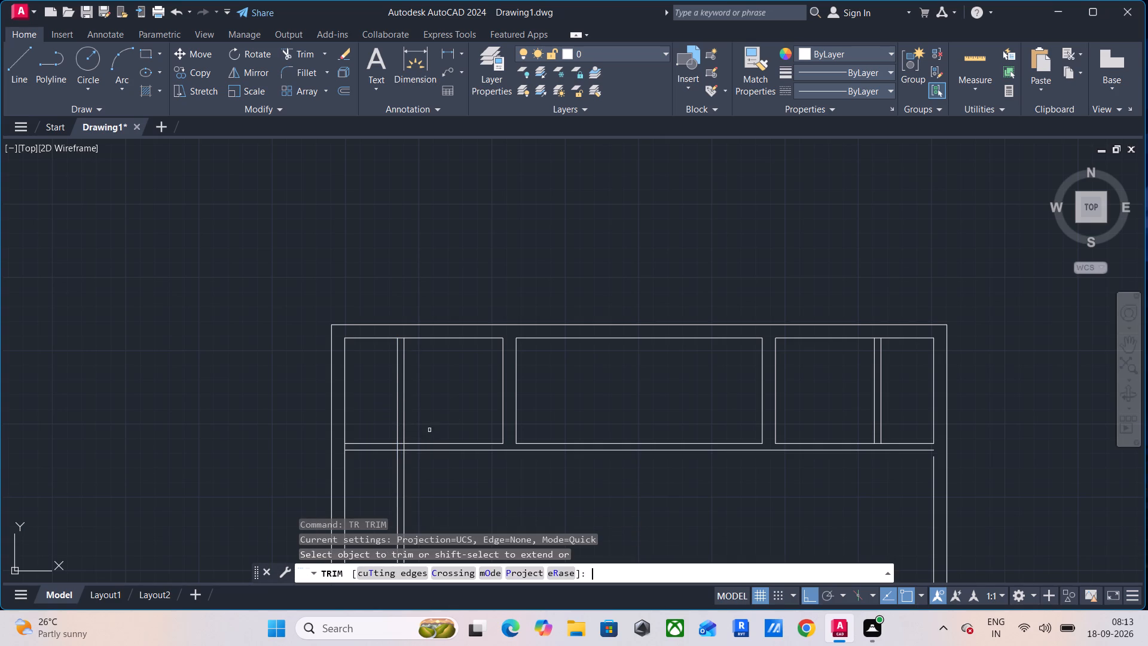
scroll(412, 449, up, 4)
click(364, 447)
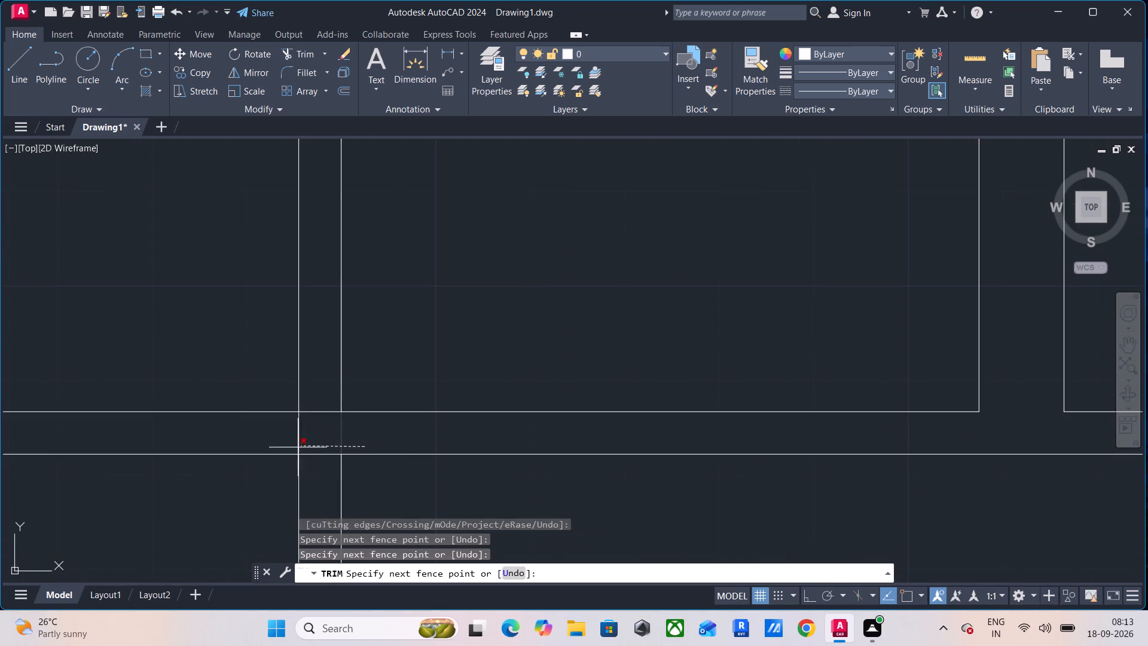
click(278, 449)
click(323, 409)
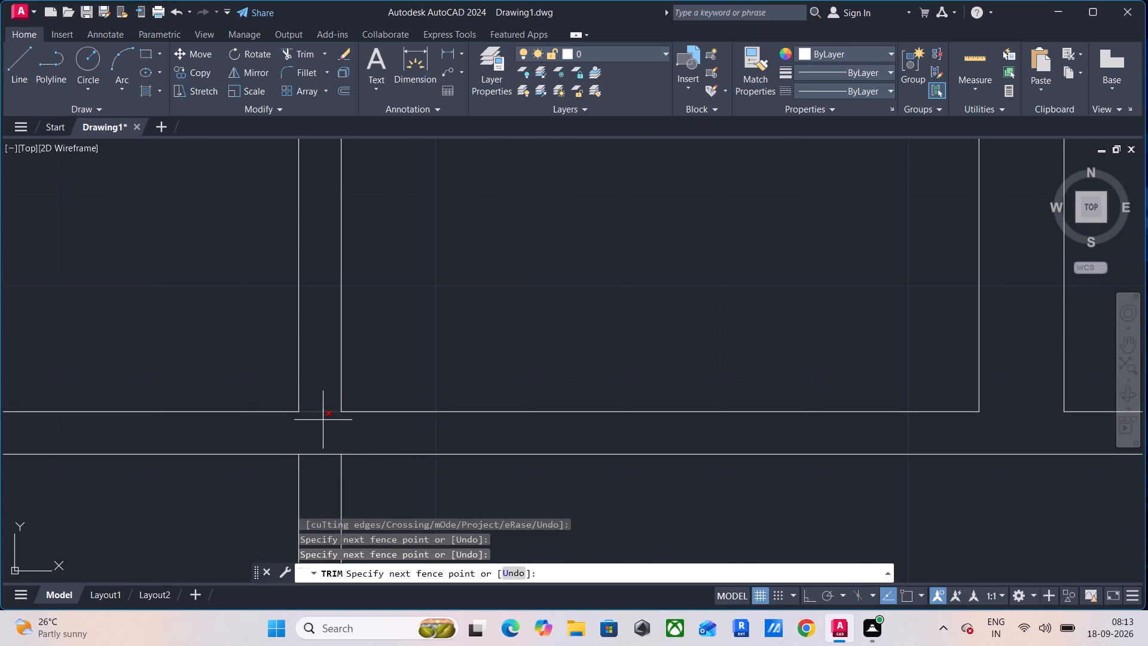
click(323, 422)
Trim the inner left wall line between the two faces of the horizontal partition.
scroll(325, 429, down, 3)
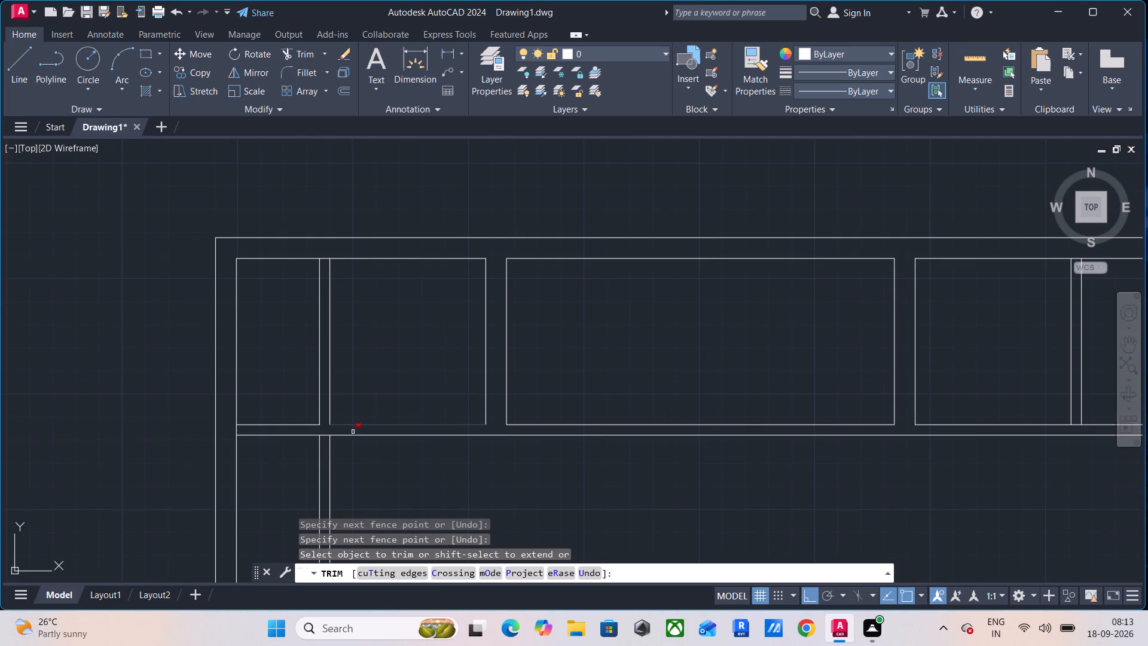
click(236, 431)
key(Escape)
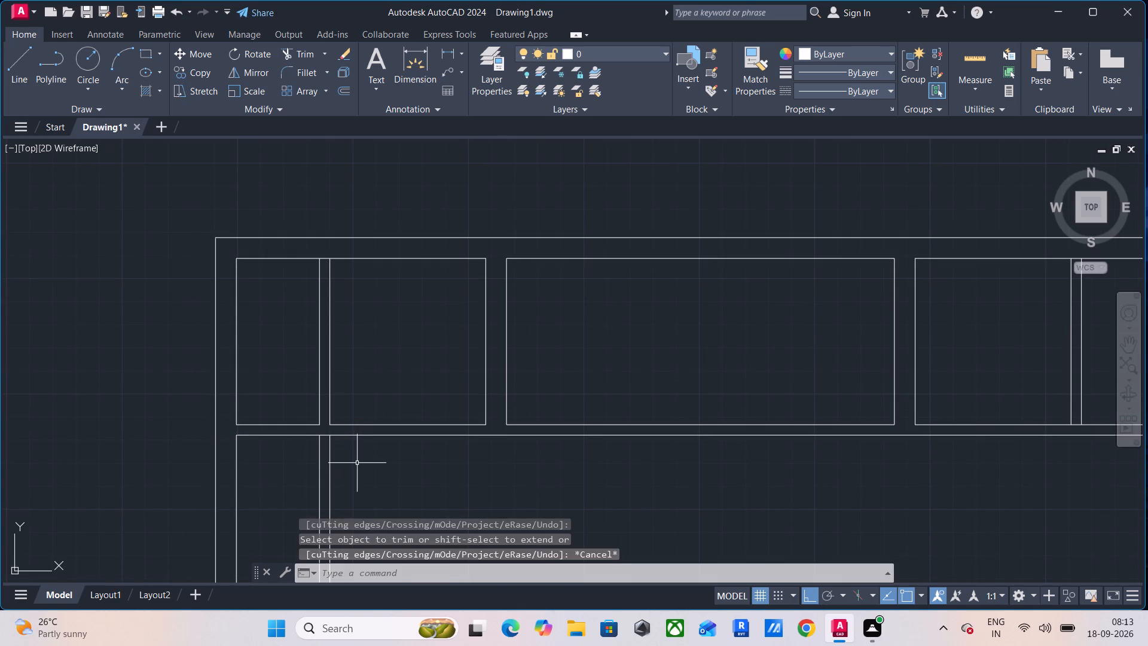
Erase the two leftover vertical lines of the left thin partition below the horizontal partition.
key(Escape)
key(Escape)
drag(359, 464, 342, 466)
click(296, 471)
key(Delete)
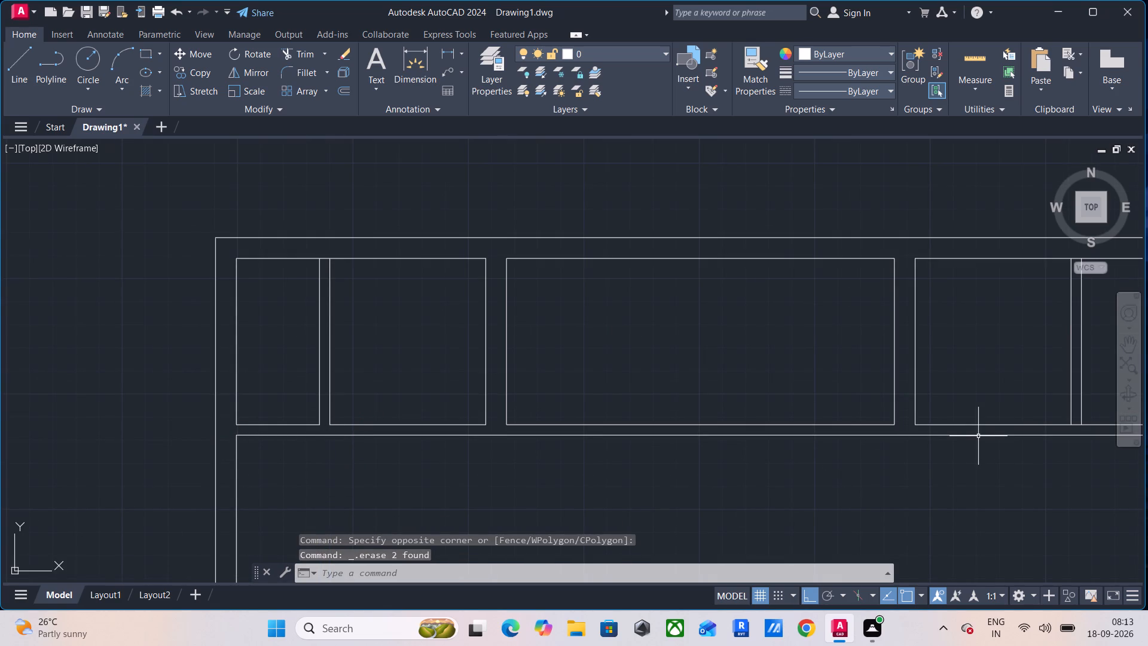
Trim the horizontal partition's upper line between the faces of the right thin partition.
key(t)
key(r)
key(space)
scroll(1077, 422, up, 2)
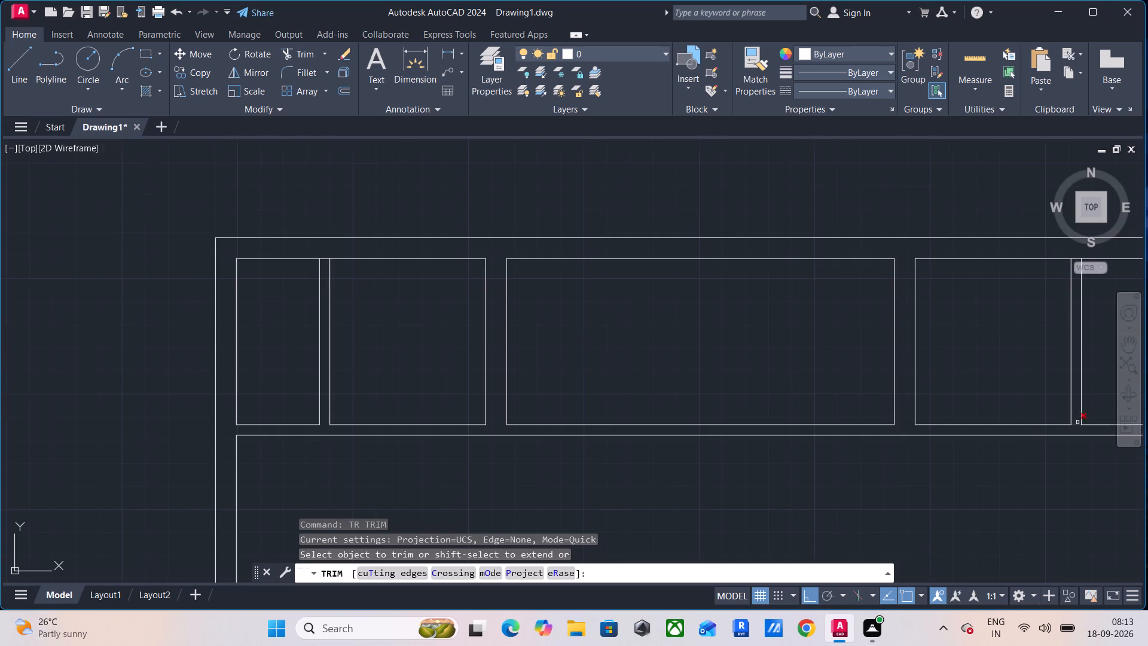
scroll(1077, 422, up, 2)
click(1044, 447)
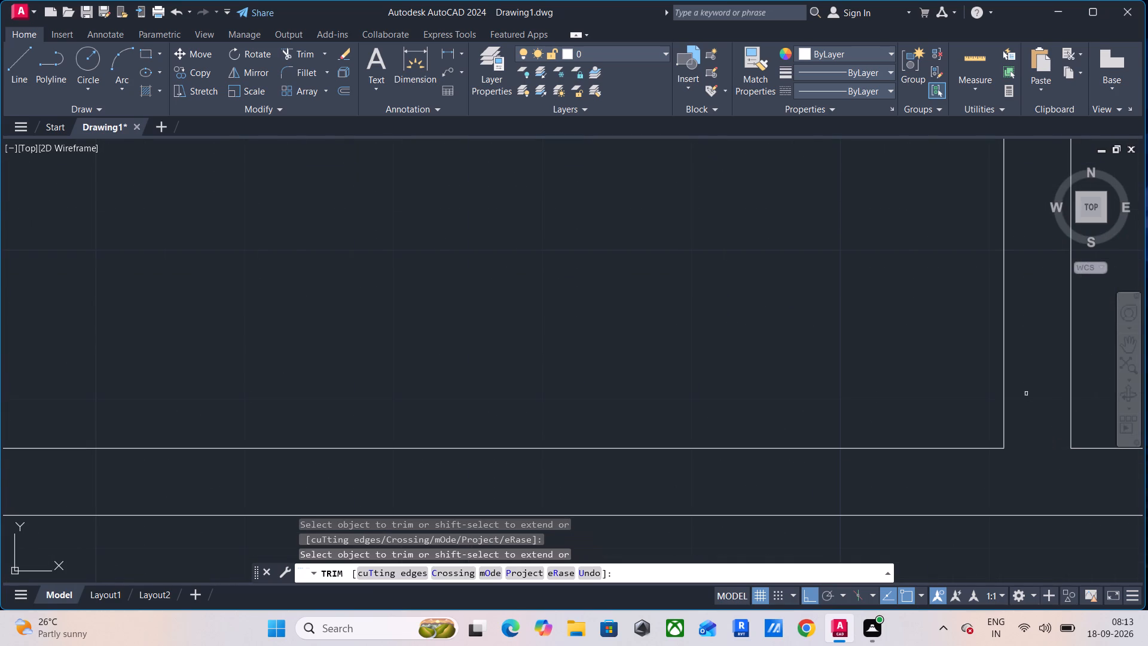
Trim the inner top wall line between the faces of the right and left thin partitions.
scroll(1026, 392, down, 5)
middle_drag(1027, 397, 1019, 464)
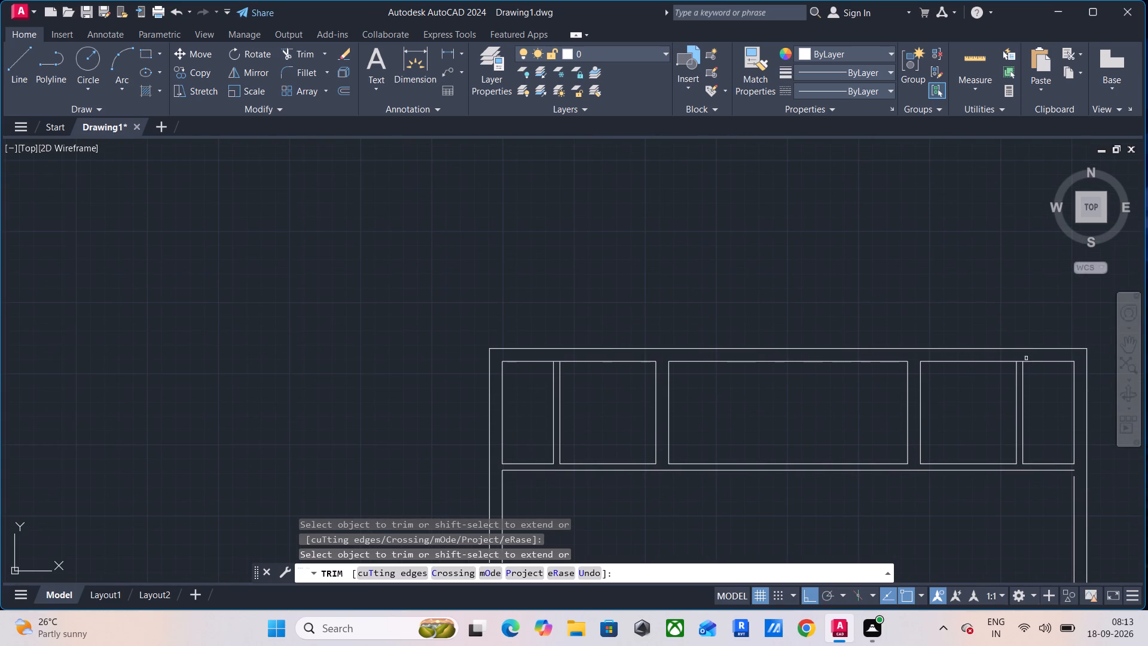
scroll(1024, 358, up, 4)
click(964, 381)
scroll(959, 377, down, 5)
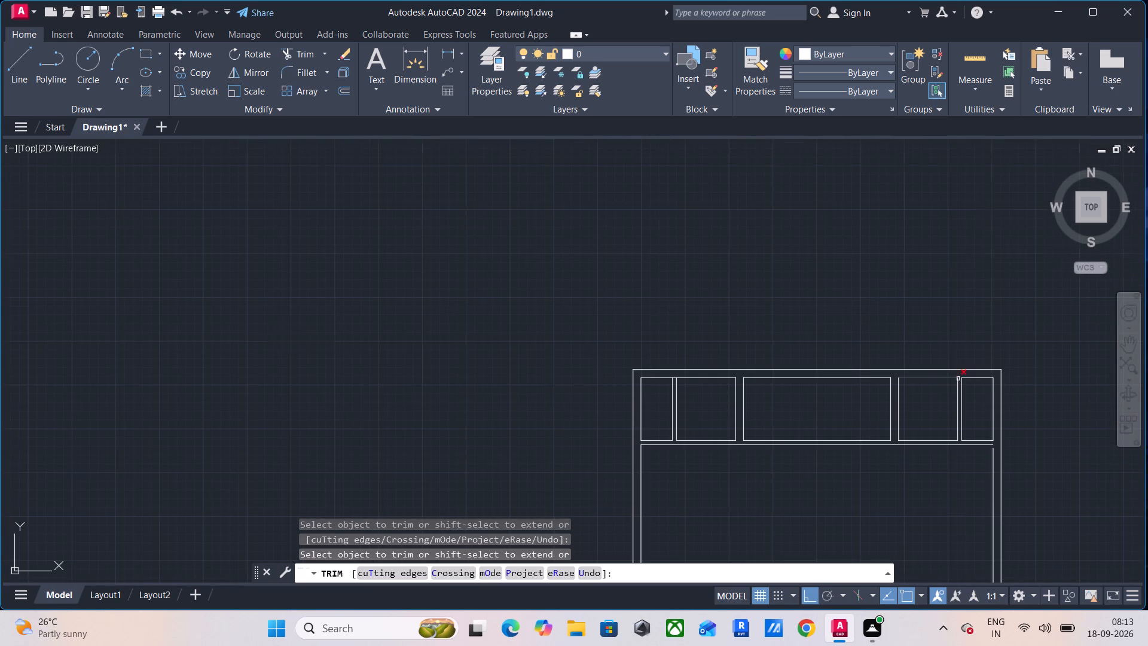
scroll(661, 379, up, 5)
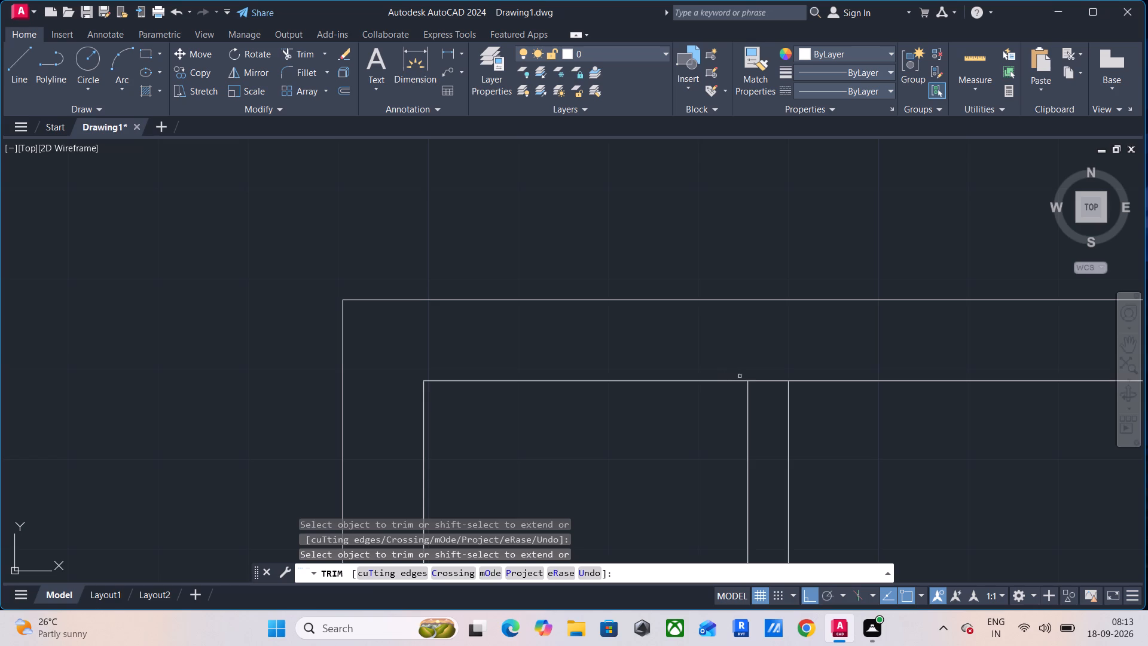
click(762, 382)
scroll(762, 382, down, 5)
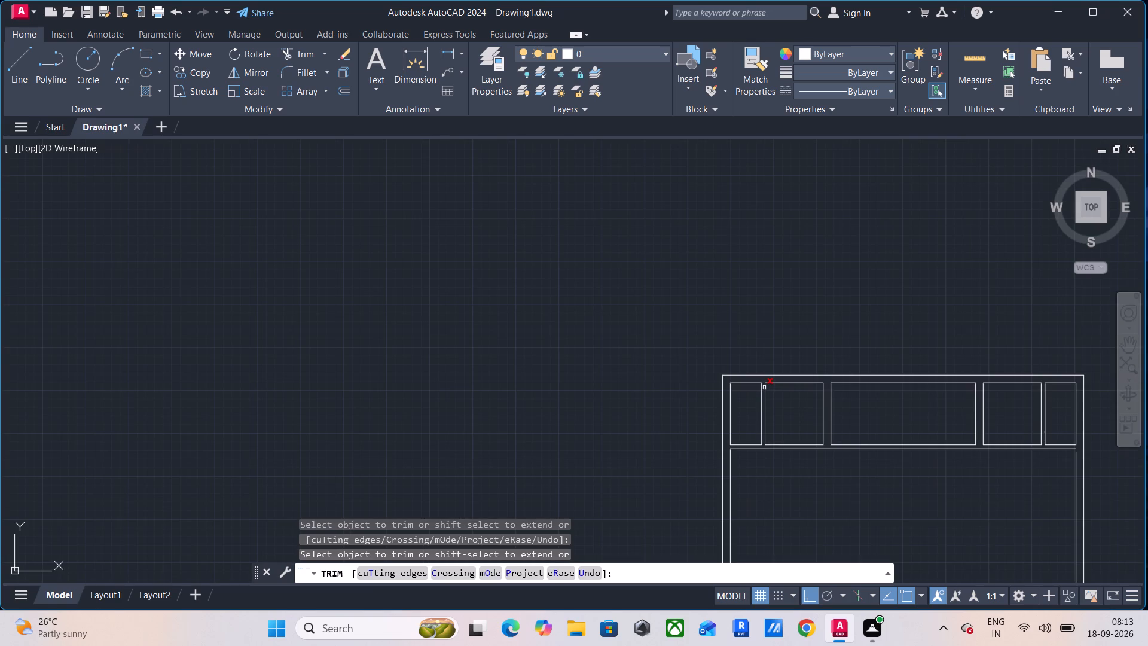
key(Escape)
key(Escape)
key(Escape)
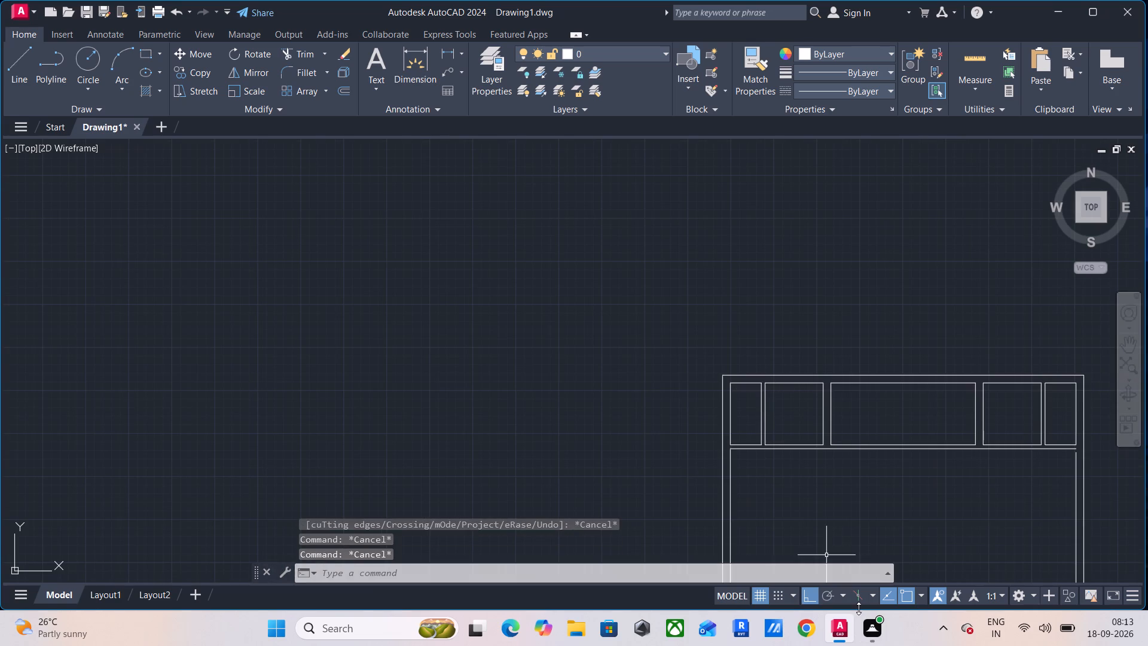
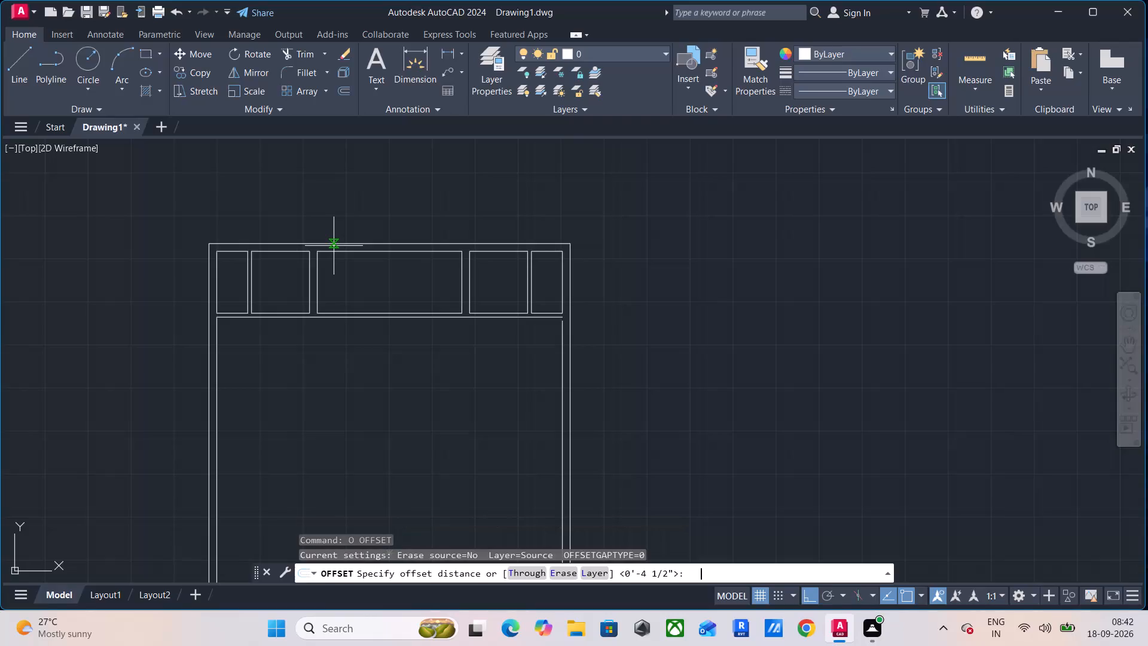
Offset the horizontal partition's lower line 12' downward.
text(12')
key(Return)
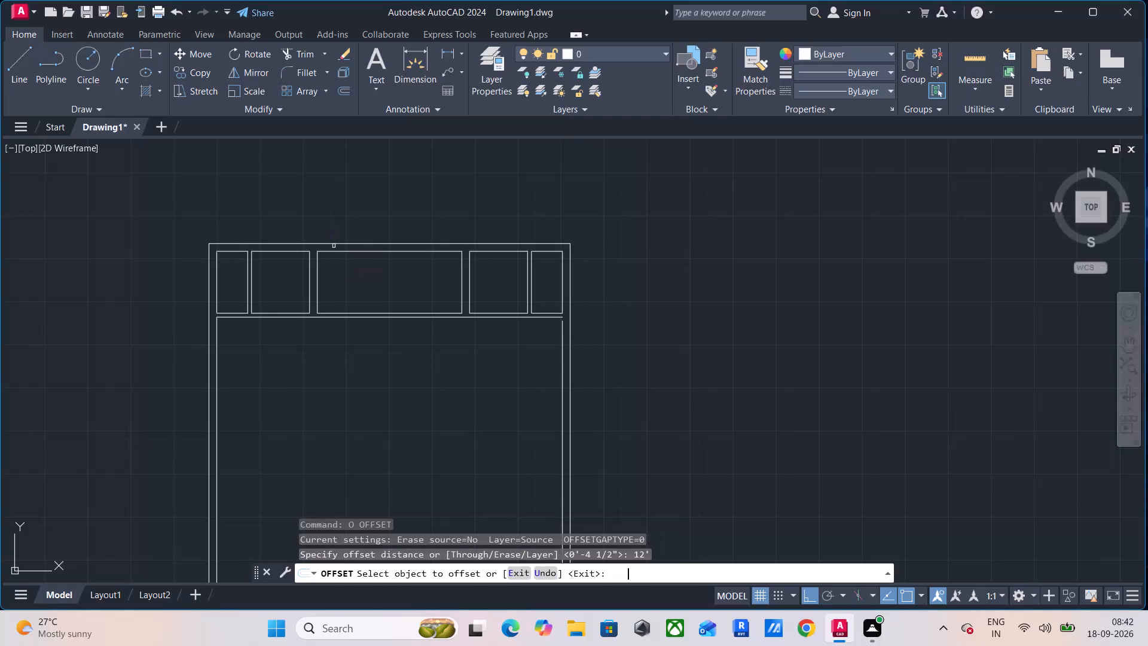
click(374, 319)
click(377, 420)
key(space)
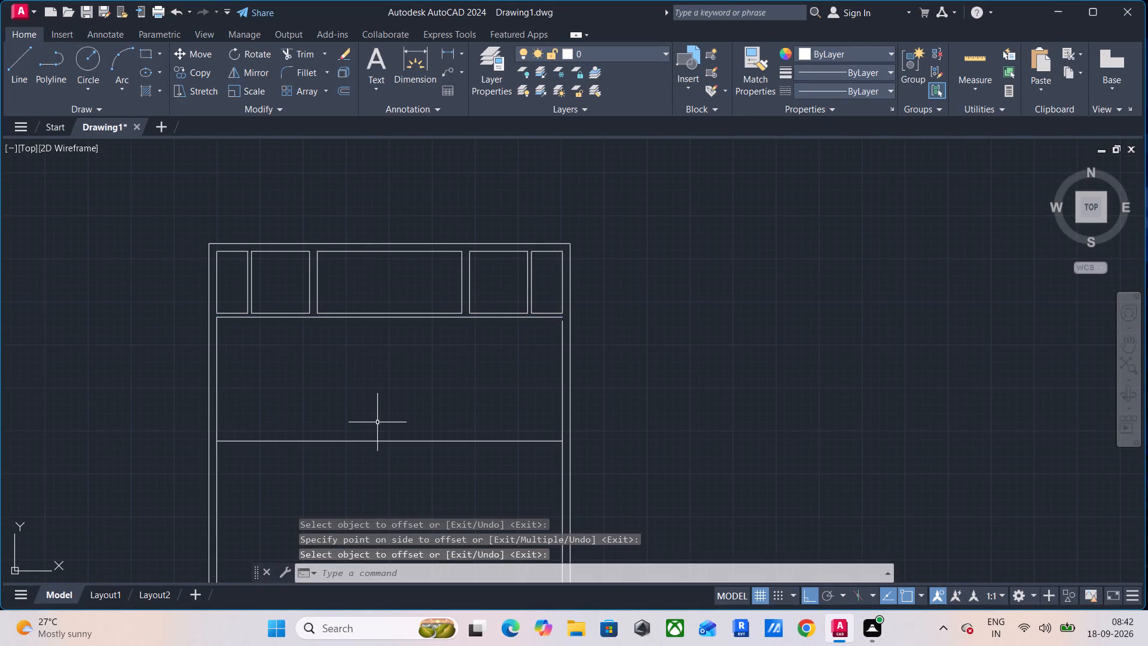
Offset the new horizontal line 4.5" downward to form a second horizontal partition.
key(space)
text(4.)
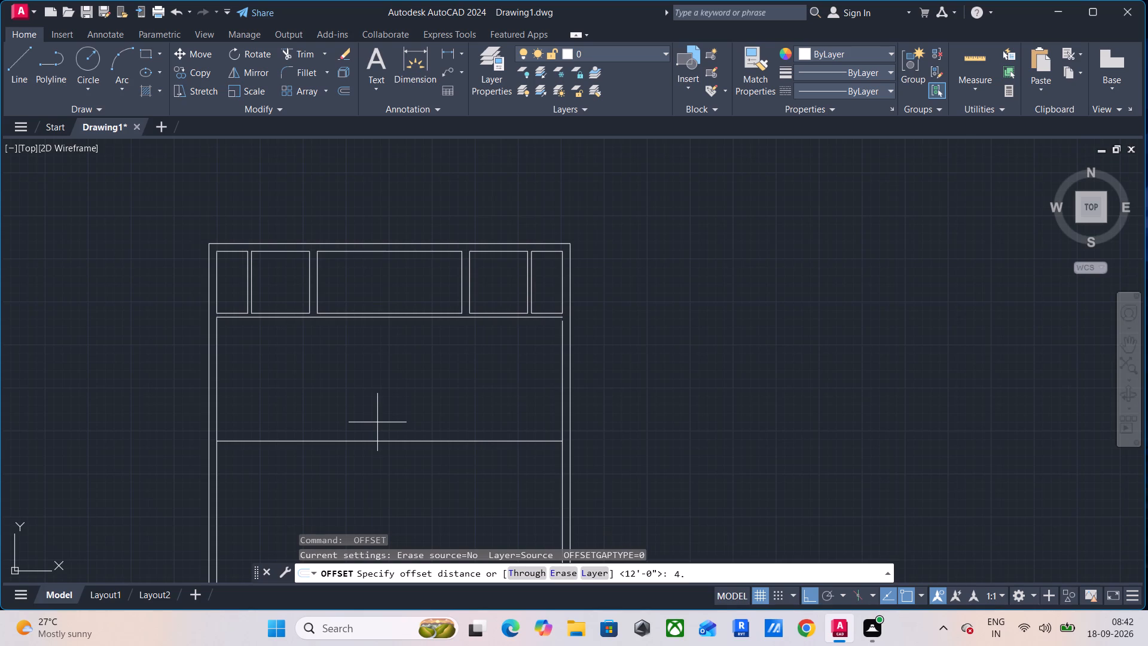
key(5)
key(Return)
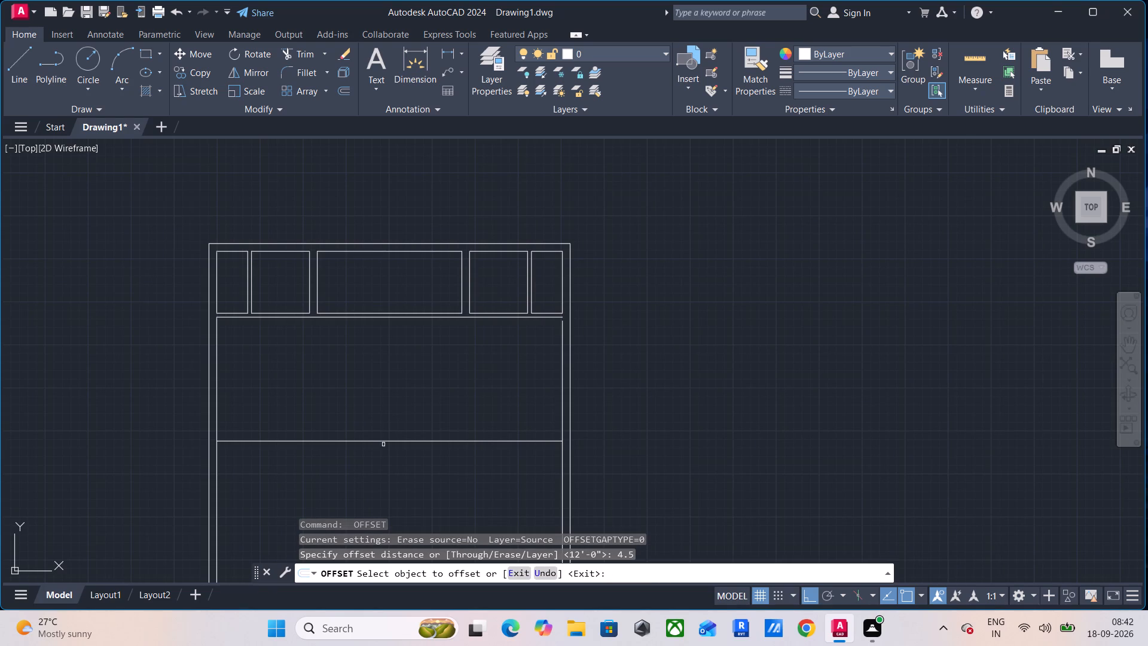
click(384, 441)
click(384, 475)
middle_drag(422, 436, 408, 343)
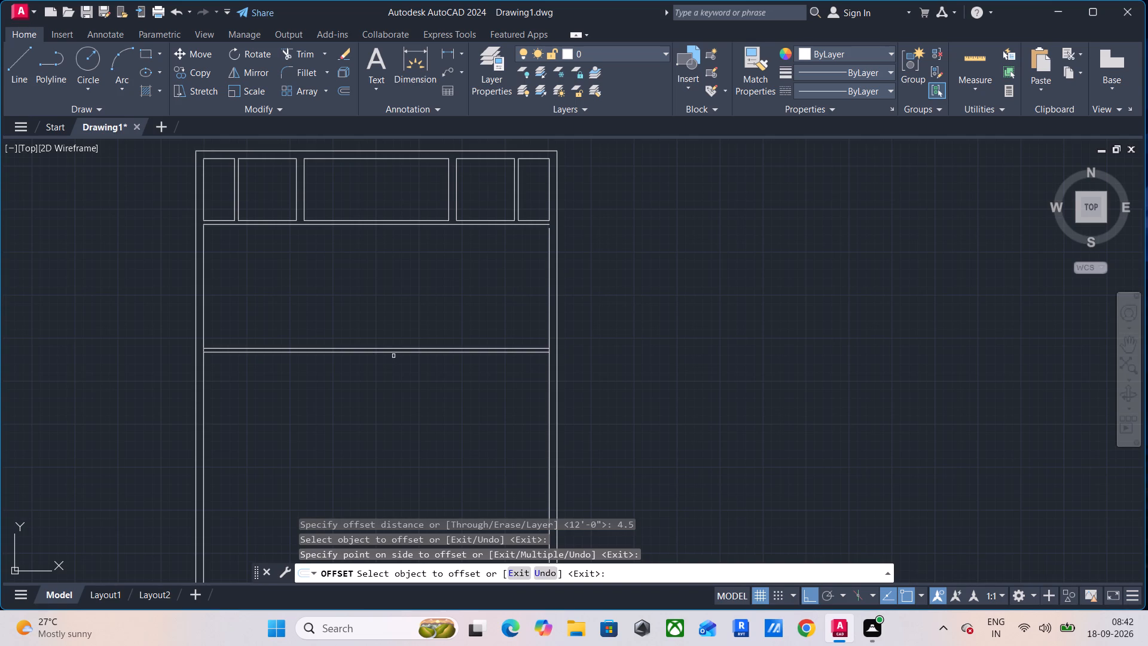
key(Escape)
Draw a vertical centre line from the midpoint of the upper horizontal partition down to the second partition's upper line.
text(L)
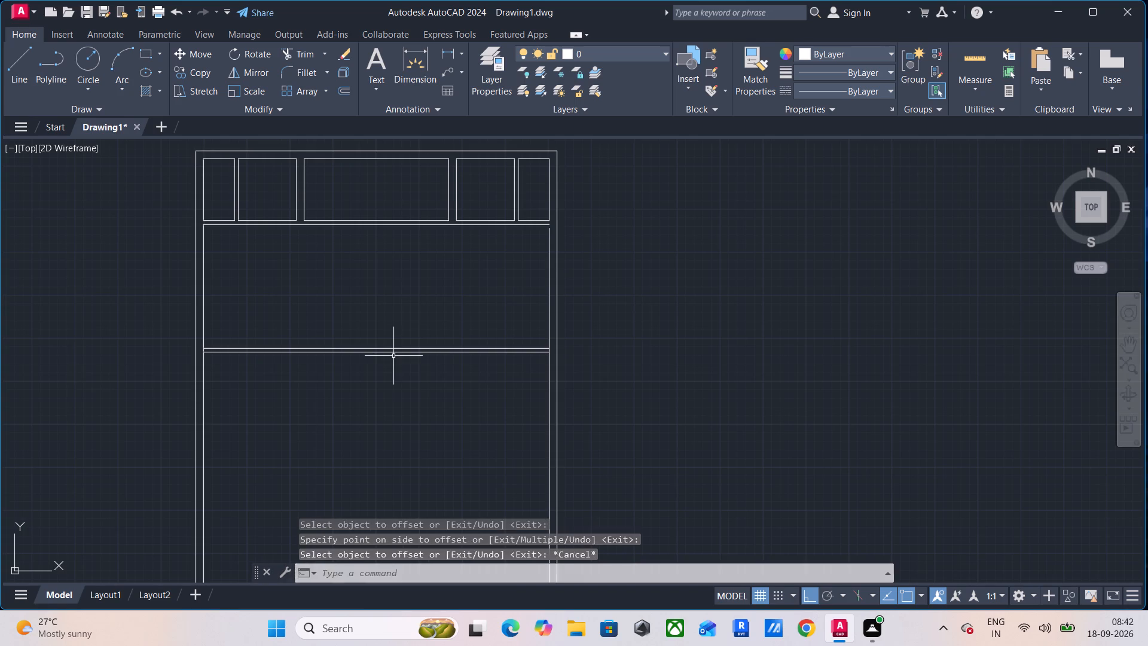
key(space)
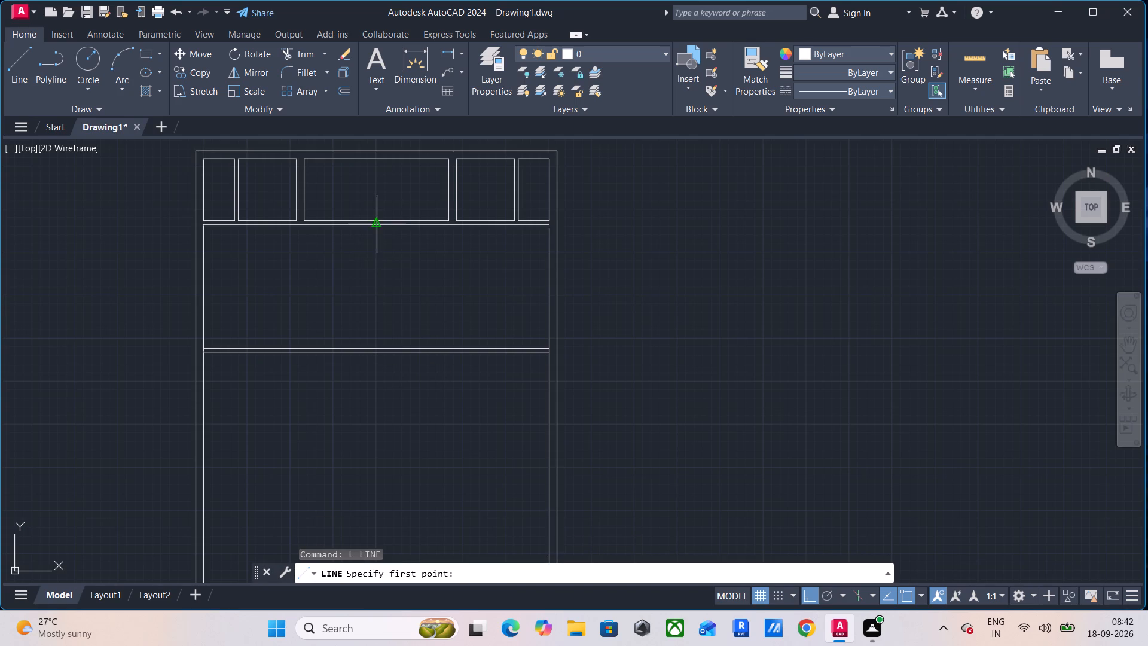
drag(376, 220, 380, 229)
click(377, 344)
key(space)
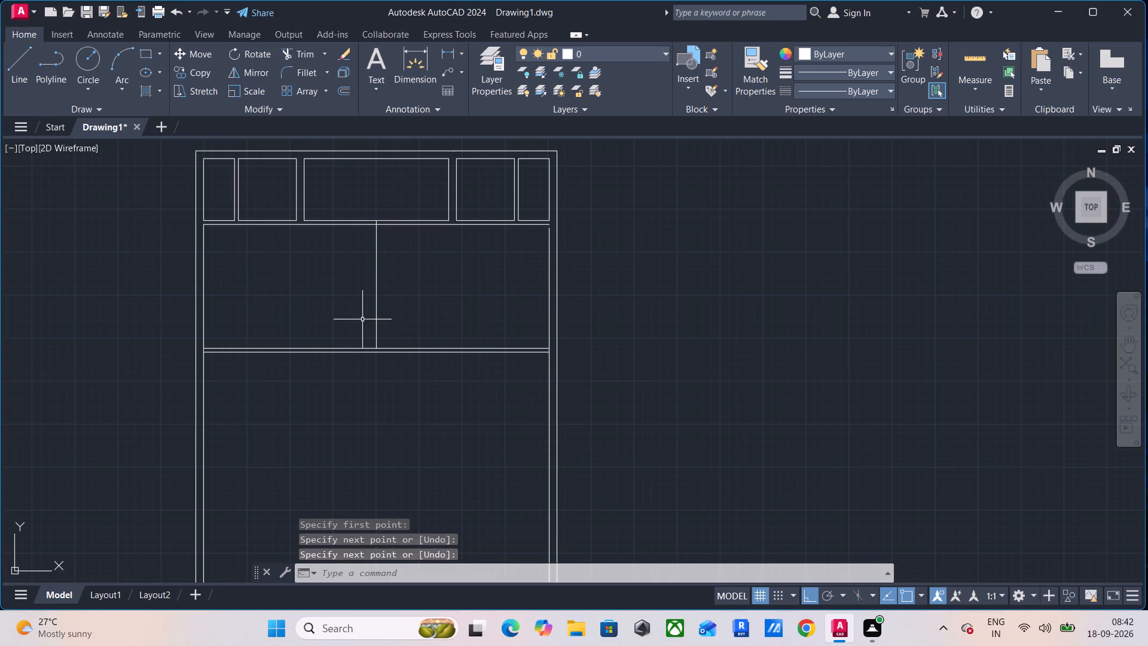
Offset the vertical centre line 3' to both sides.
text(O 3')
key(Return)
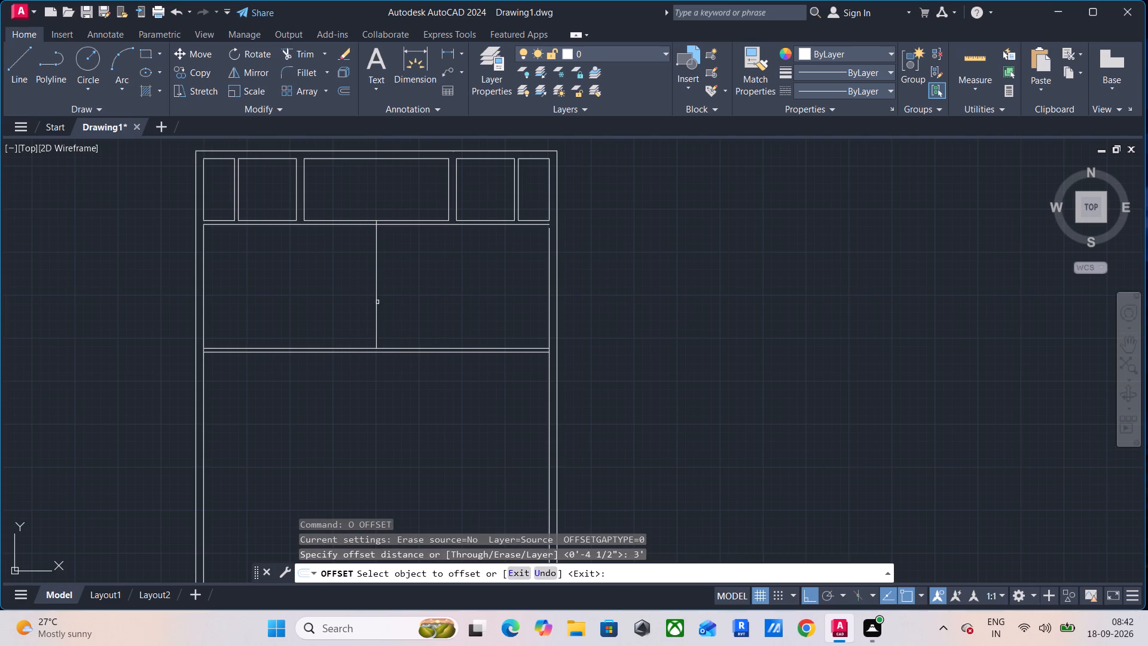
click(376, 300)
click(419, 301)
click(377, 296)
click(350, 301)
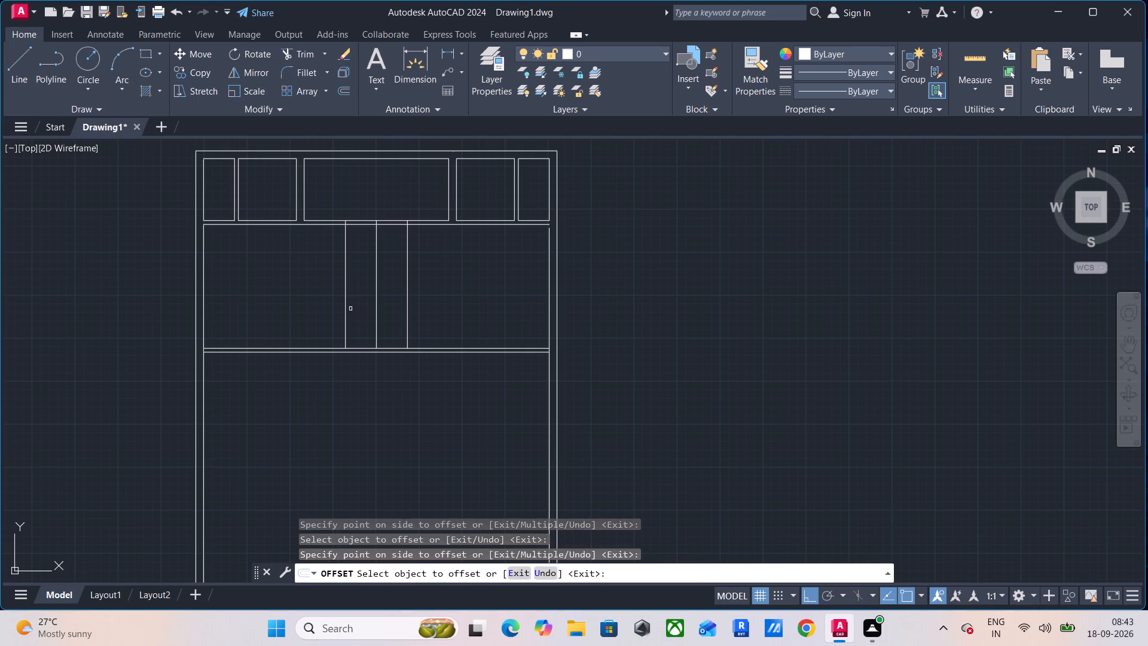
key(space)
Offset the two side lines 4.5" outward, away from the centre line, to form two vertical partitions.
key(space)
text(4.5)
key(Return)
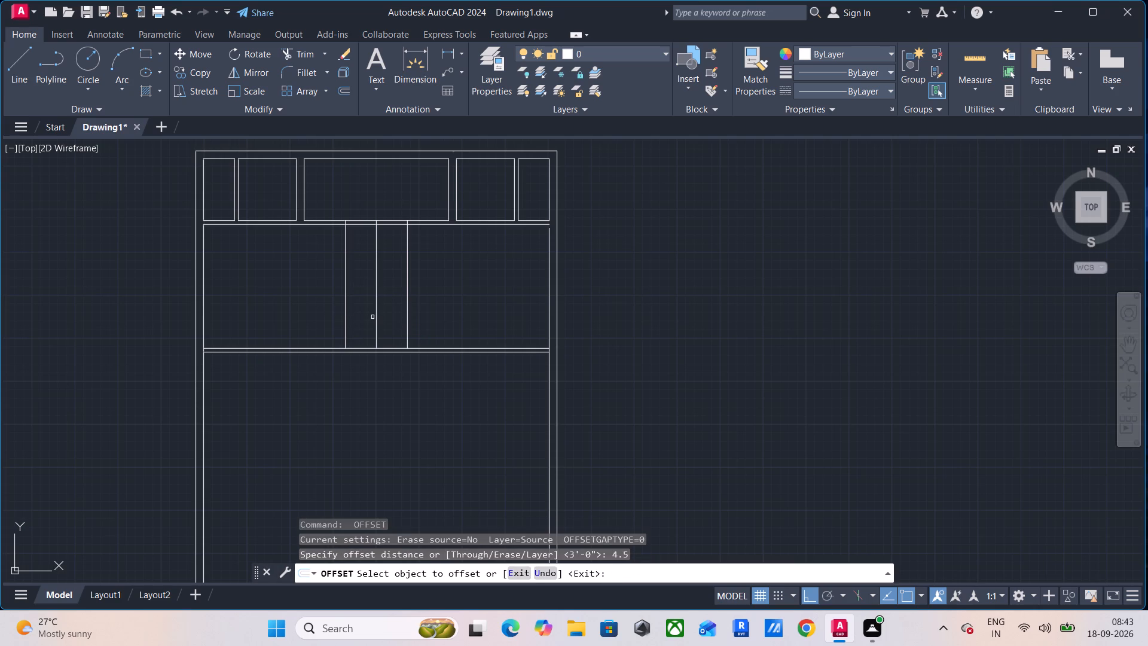
click(408, 312)
click(429, 312)
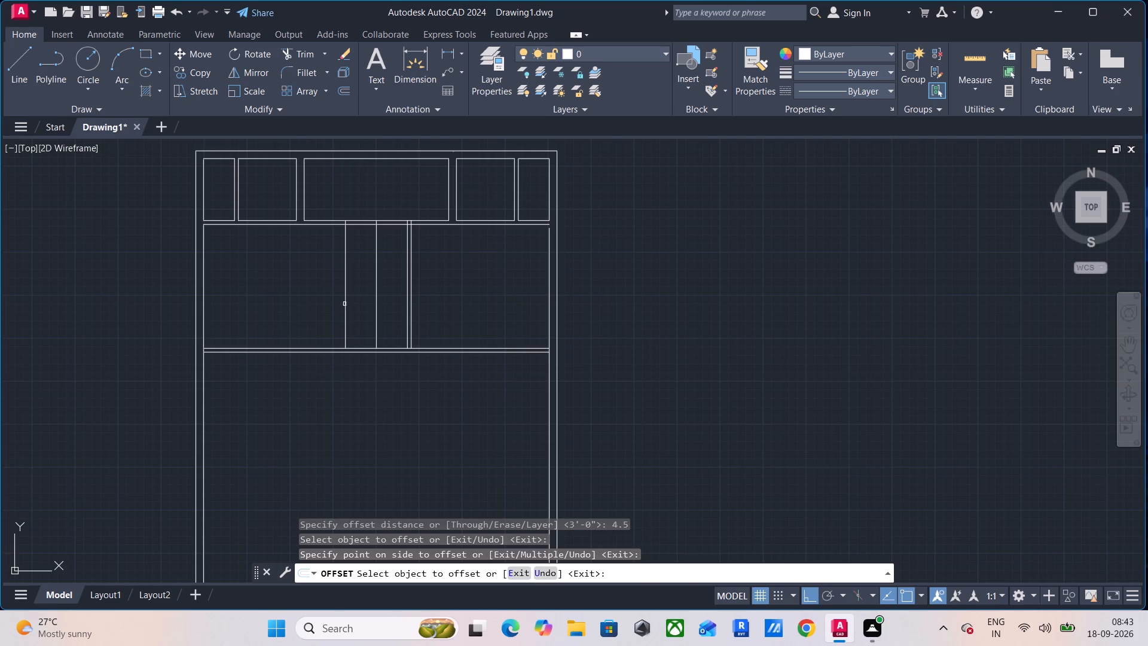
click(344, 304)
click(270, 303)
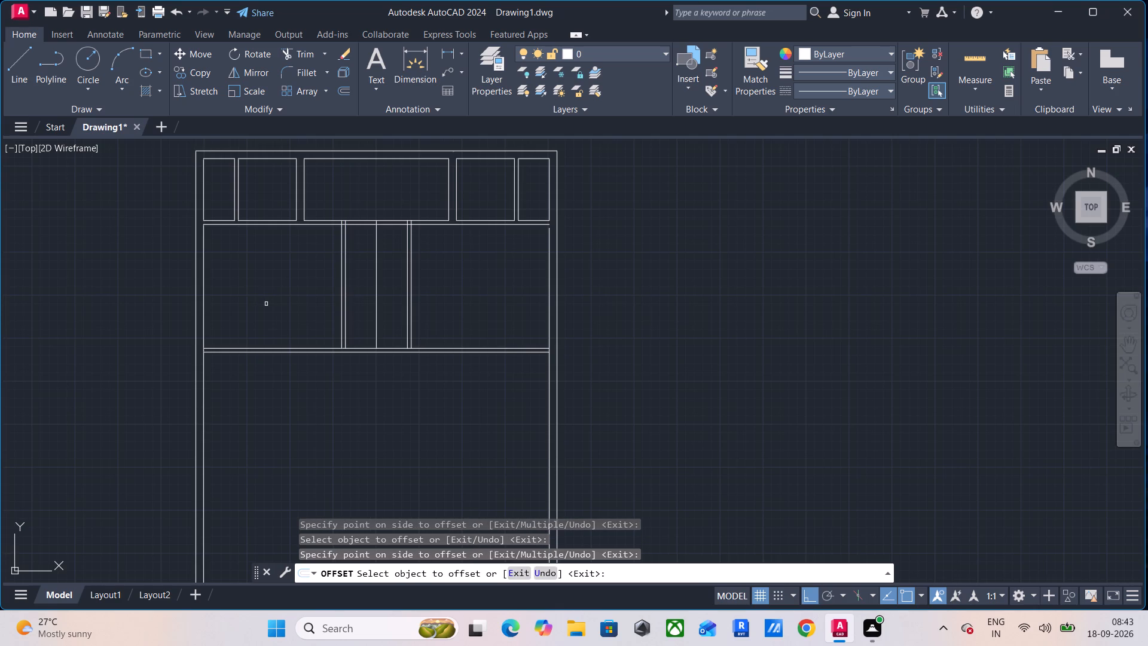
key(Escape)
Erase the vertical centre line between the two new vertical partitions.
click(391, 288)
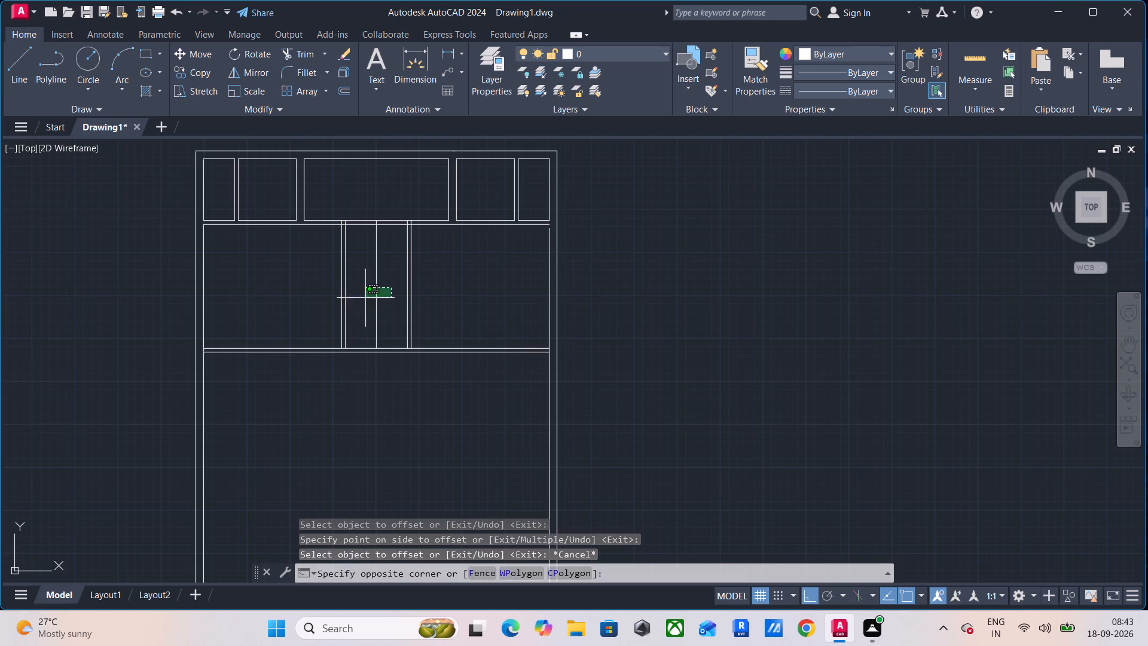
click(361, 299)
key(Delete)
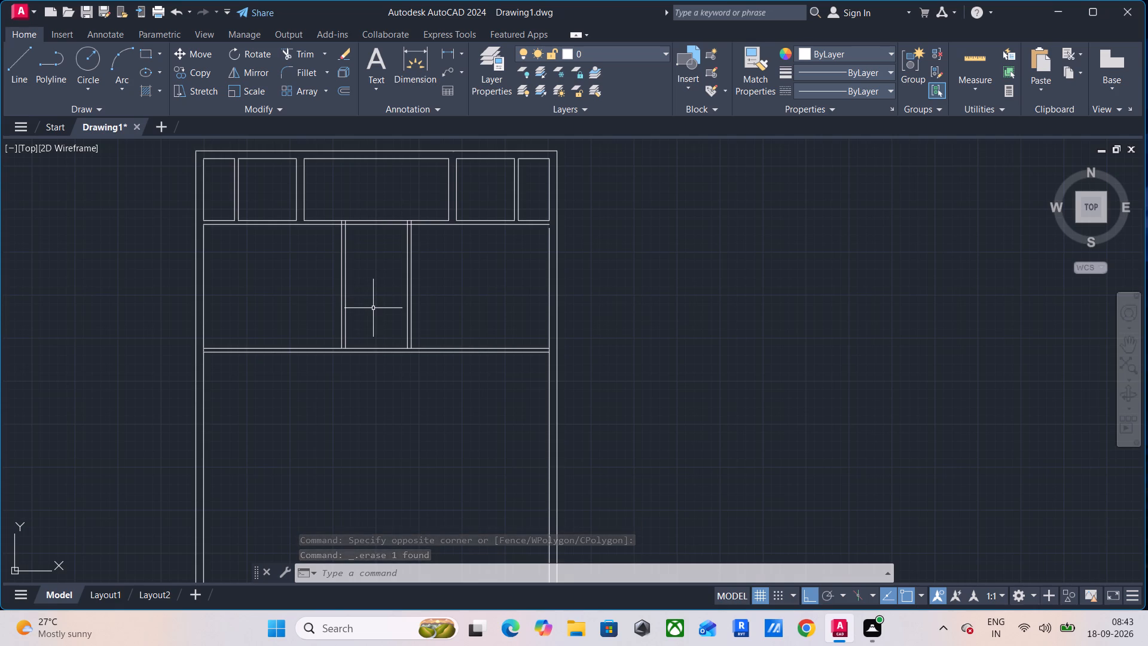
Offset the lower horizontal partition's upper line 3' upward.
text(O)
key(space)
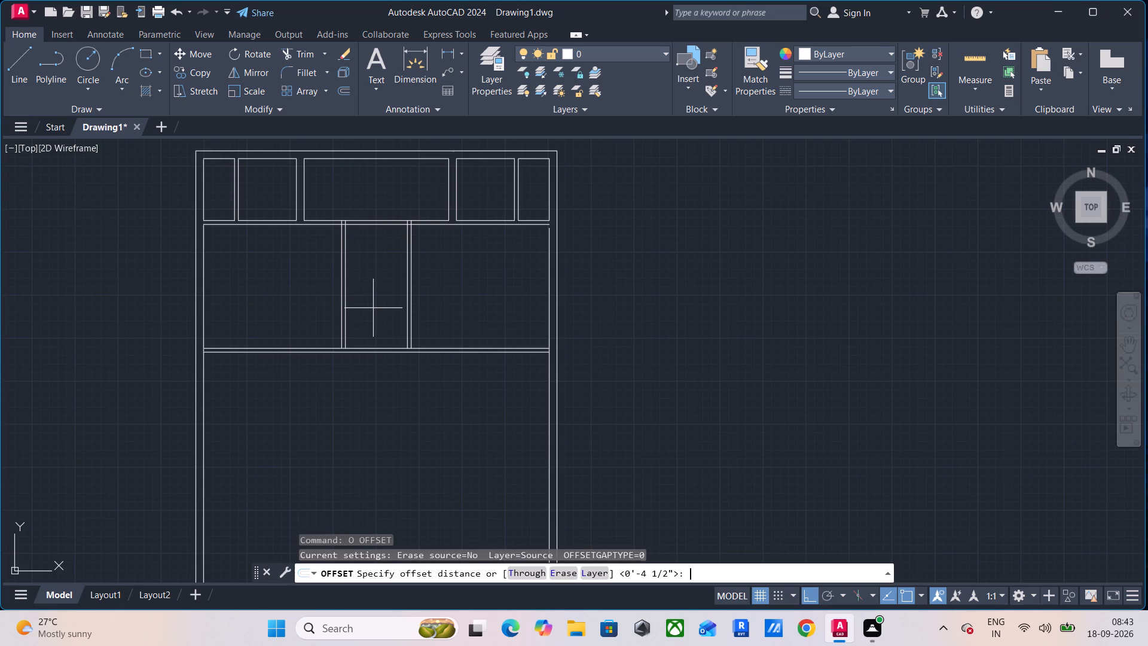
text(3')
key(Return)
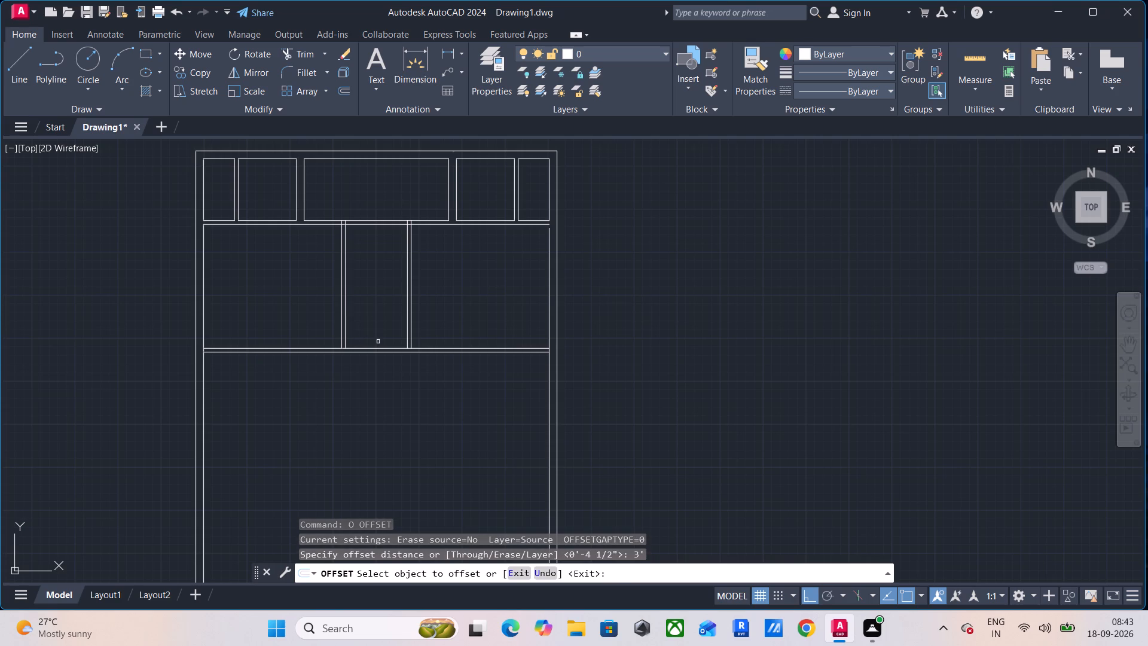
click(377, 349)
click(385, 330)
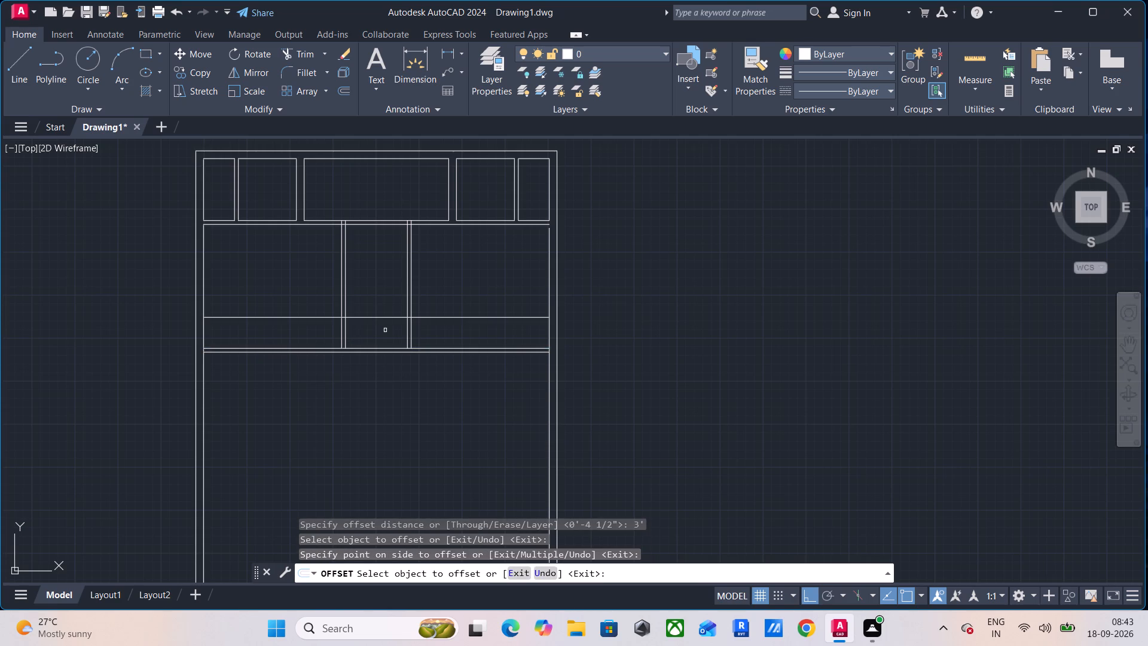
key(space)
Offset the line just created 4.5" upward to form a cross partition.
key(space)
text(4.5)
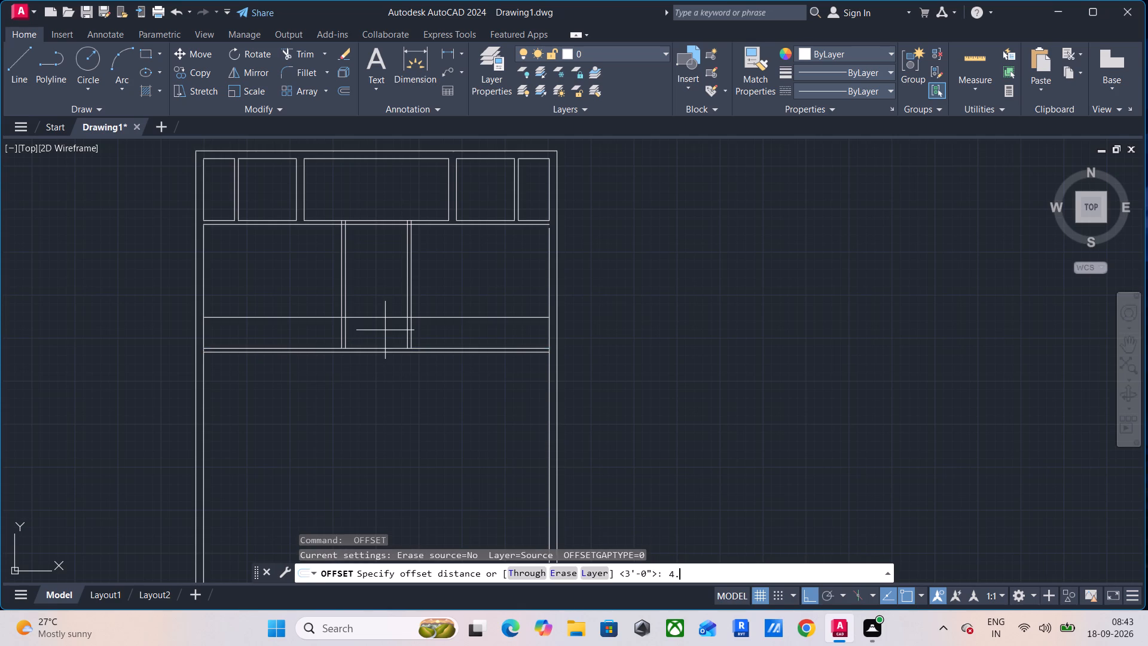
key(Return)
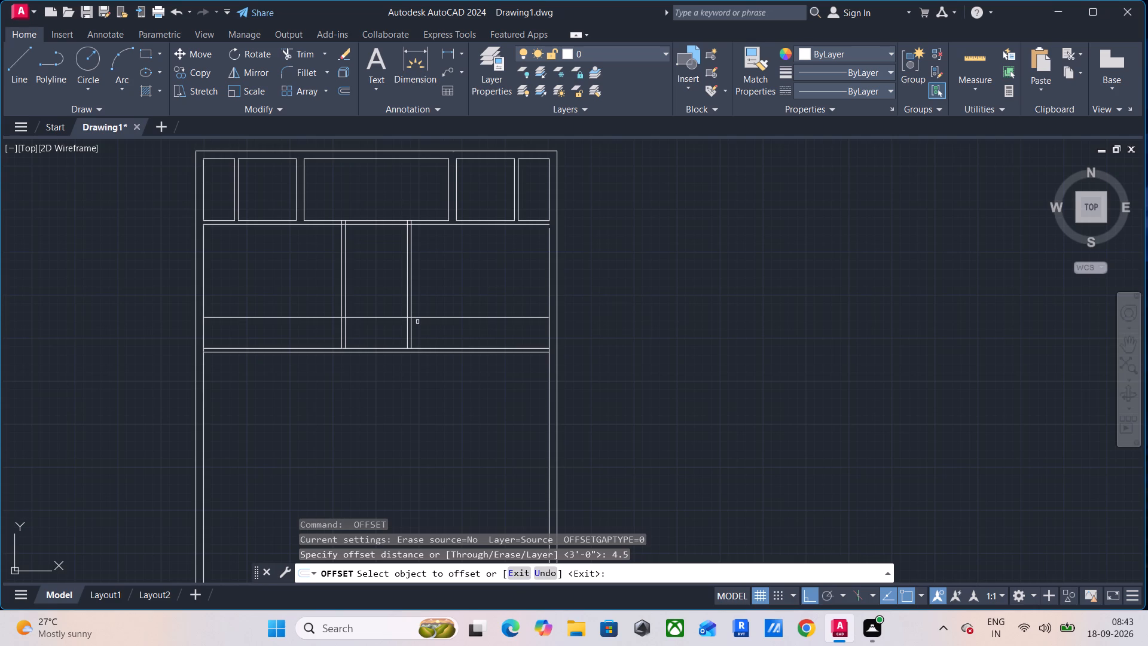
click(390, 318)
click(390, 295)
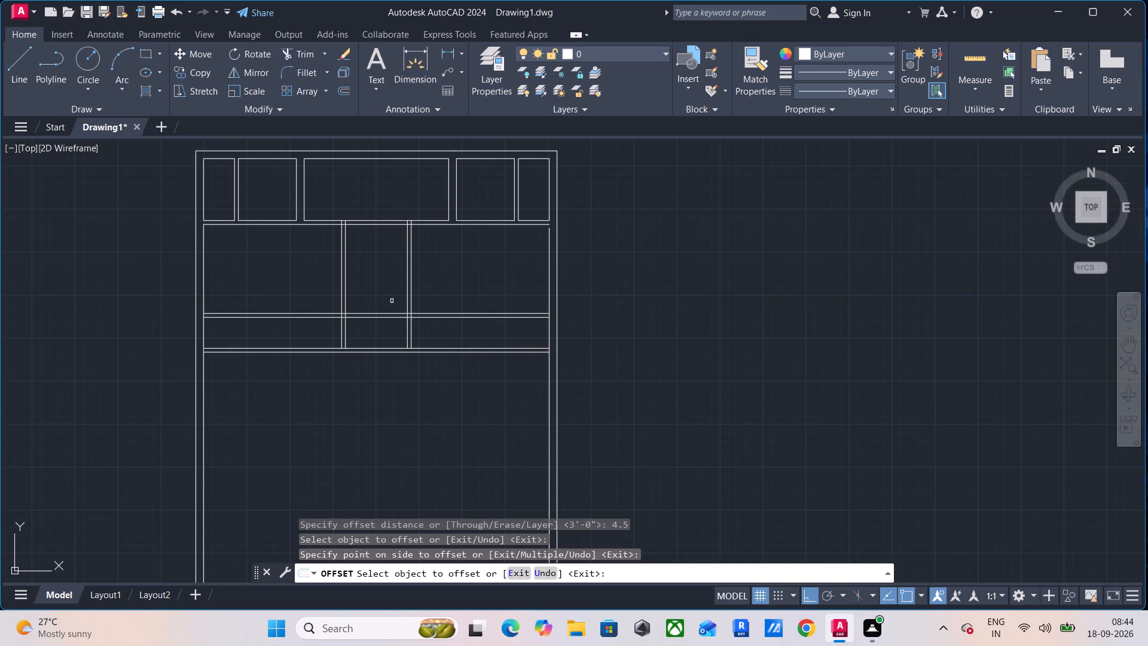
scroll(392, 300, up, 4)
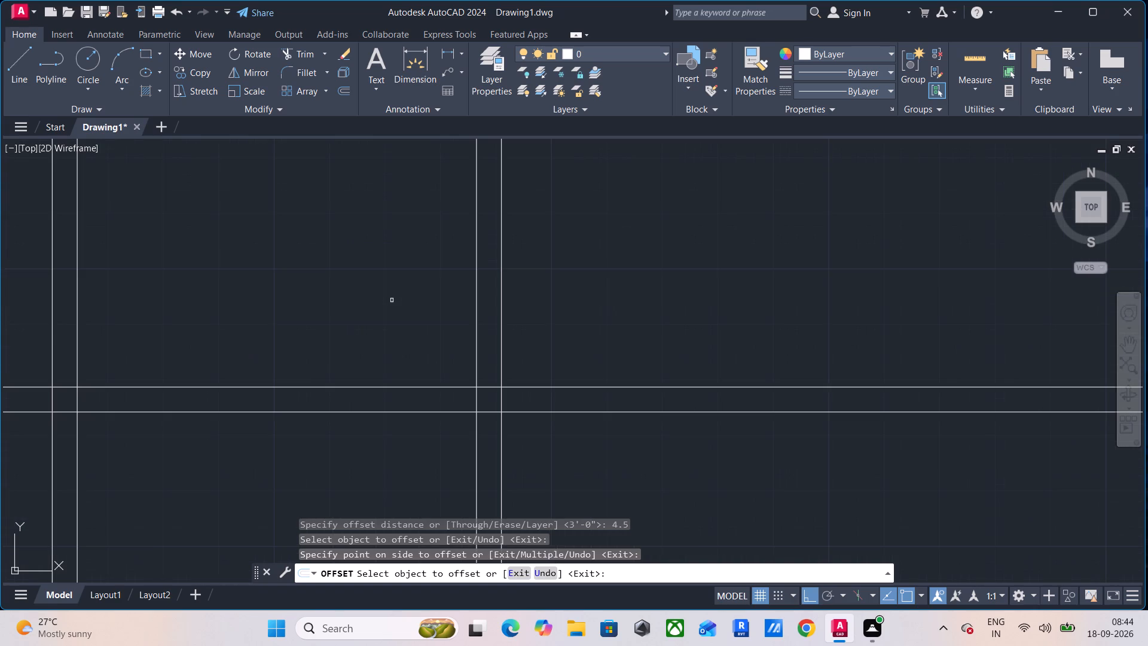
key(Escape)
key(Escape)
key(Escape)
Trim both cross partition lines outside the two vertical partitions, on the right and left sides.
text(TR)
key(space)
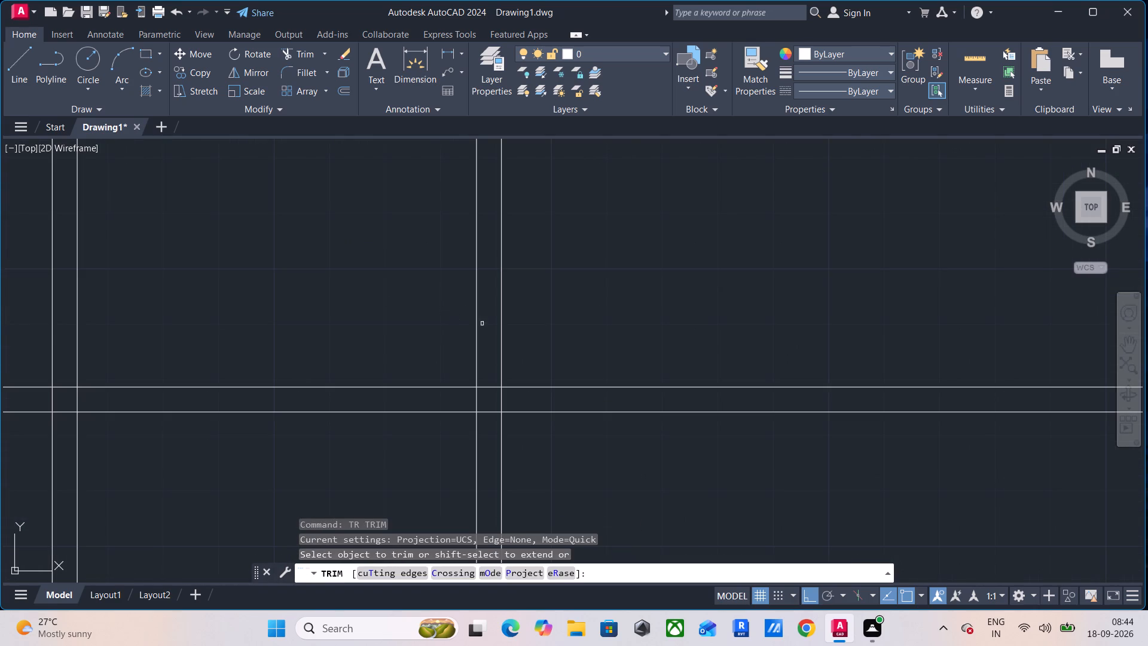
scroll(503, 321, down, 4)
click(573, 317)
click(572, 349)
click(377, 317)
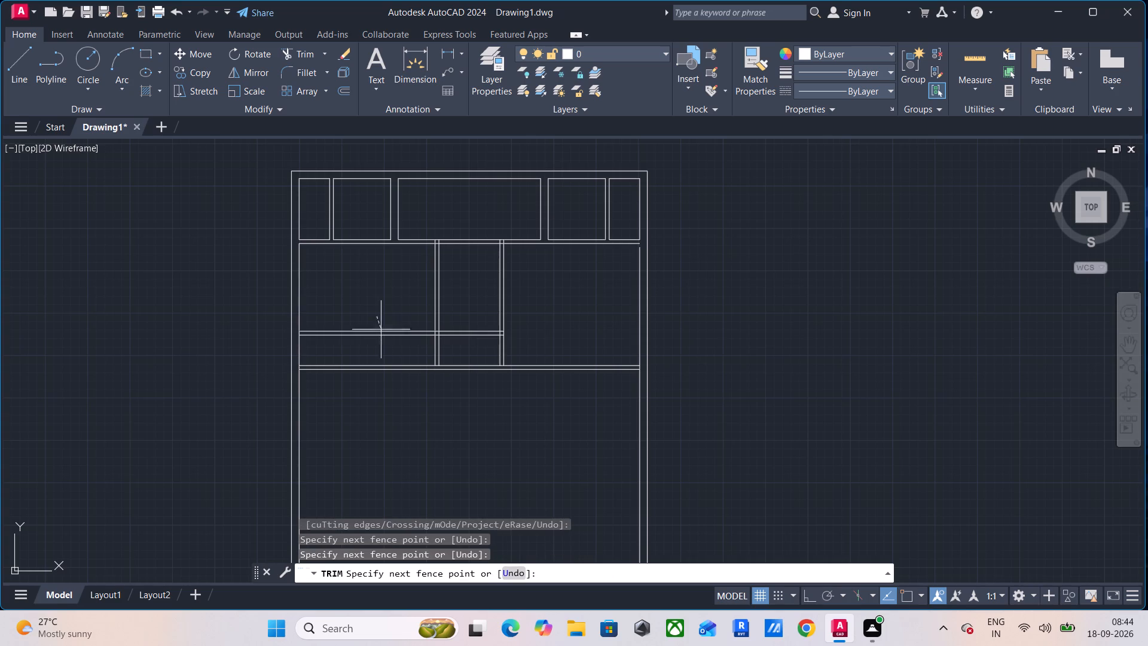
click(393, 339)
scroll(467, 364, up, 2)
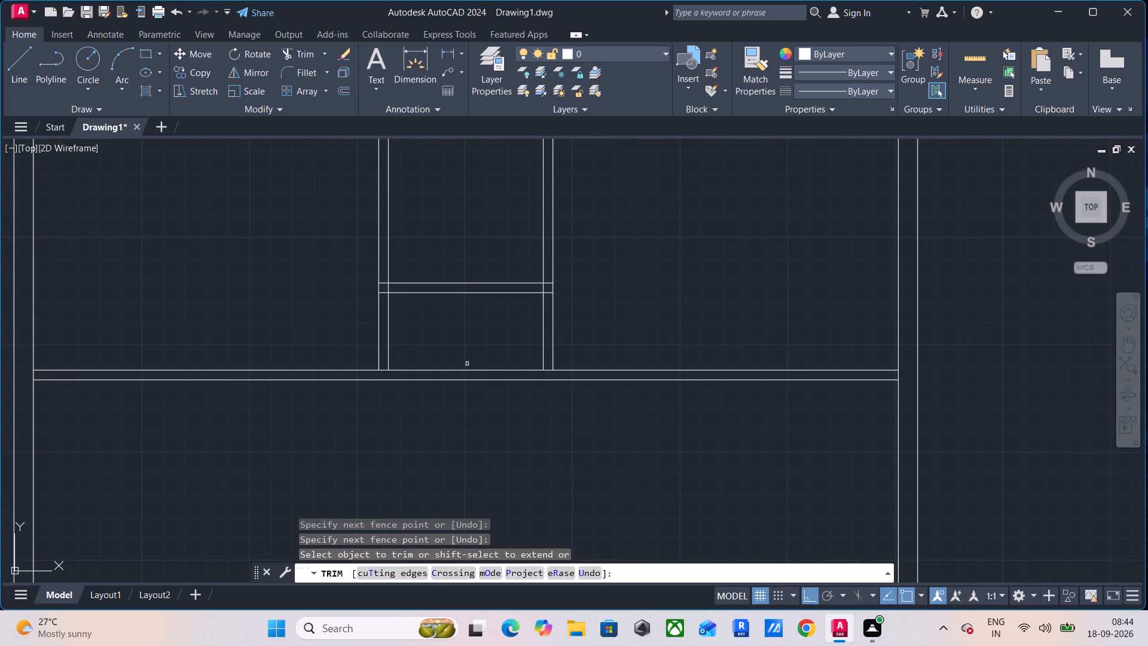
key(Escape)
key(Escape)
key(Escape)
Extend the inner faces of both vertical partitions down to the lower horizontal partition's bottom line.
text(EX)
key(space)
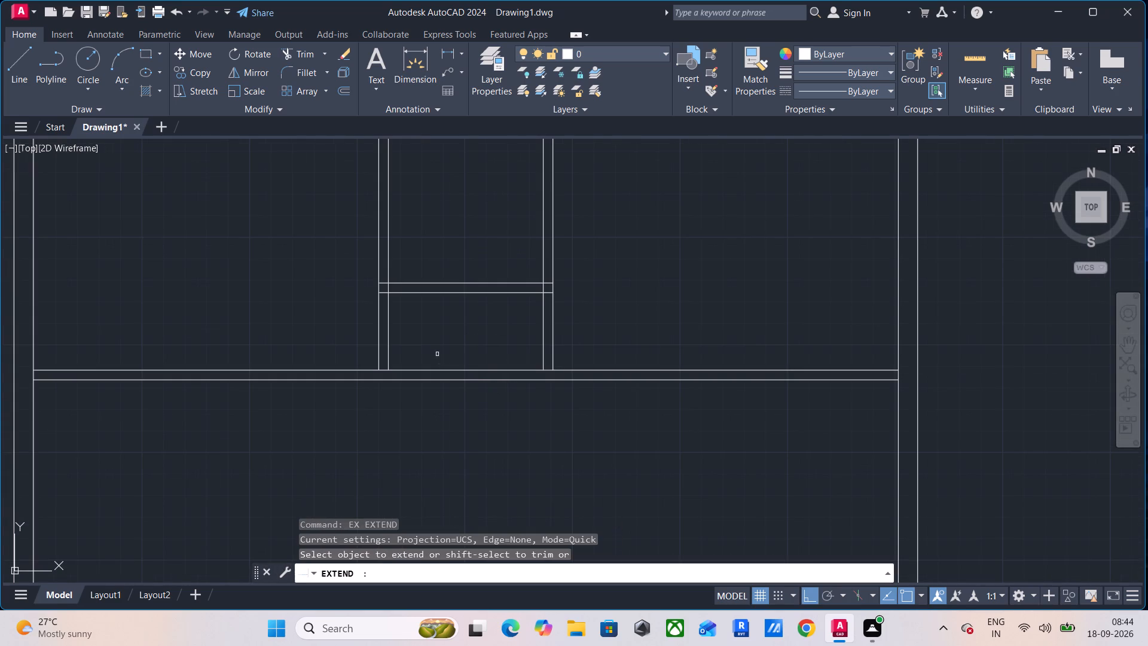
click(389, 346)
click(544, 345)
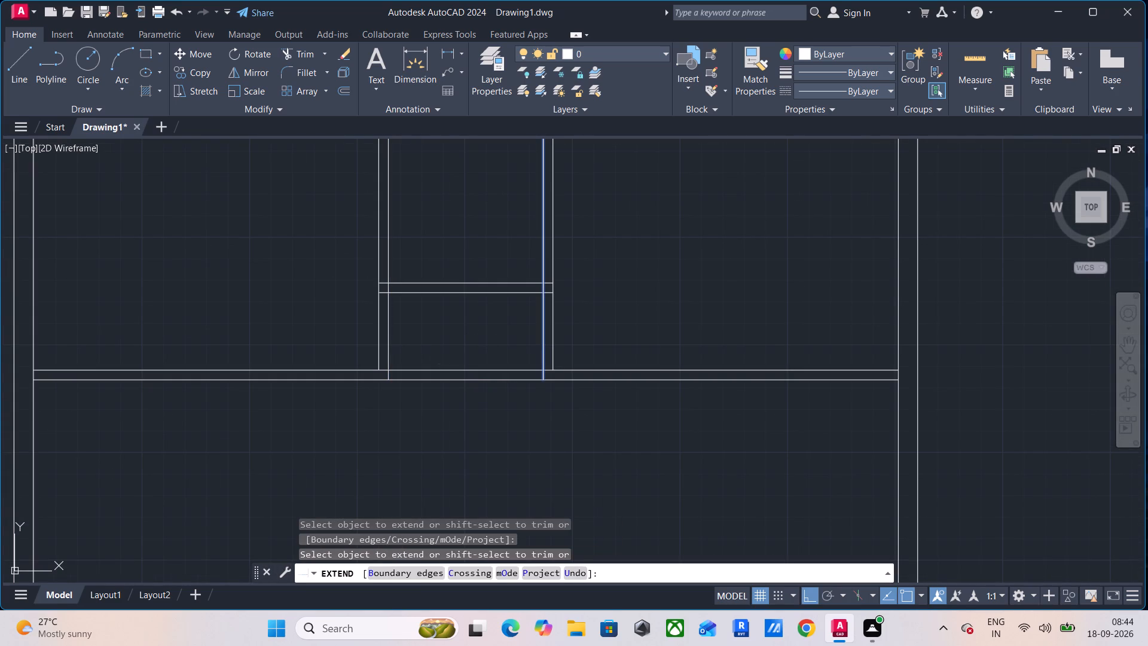
key(Escape)
key(Escape)
key(Escape)
Trim both lines of the lower horizontal partition between the inner faces of the two vertical partitions.
text(TR)
key(space)
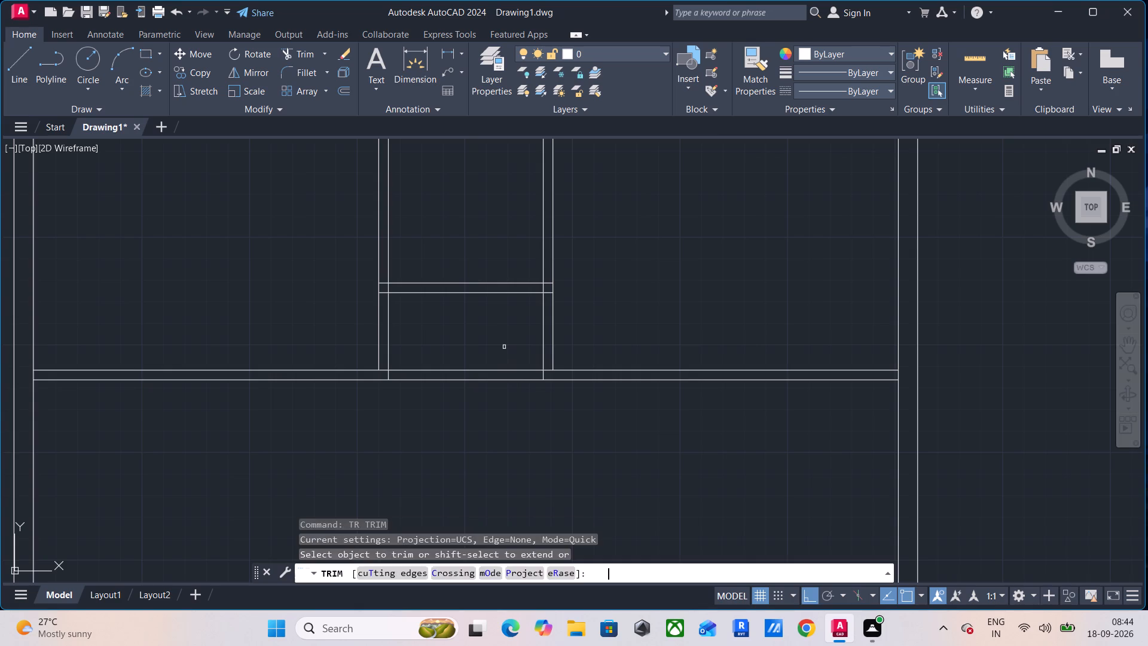
click(502, 345)
click(503, 404)
Trim the lower horizontal partition's upper line between the faces of the left and right vertical partitions.
scroll(371, 380, up, 4)
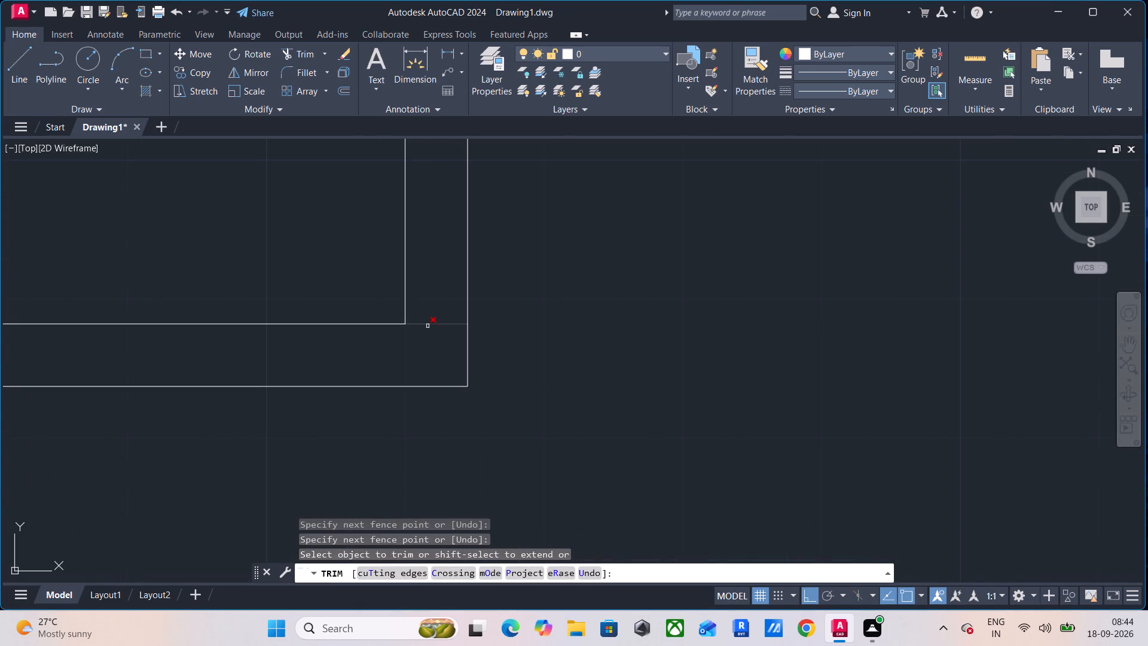
click(428, 326)
scroll(428, 326, down, 4)
scroll(600, 327, up, 4)
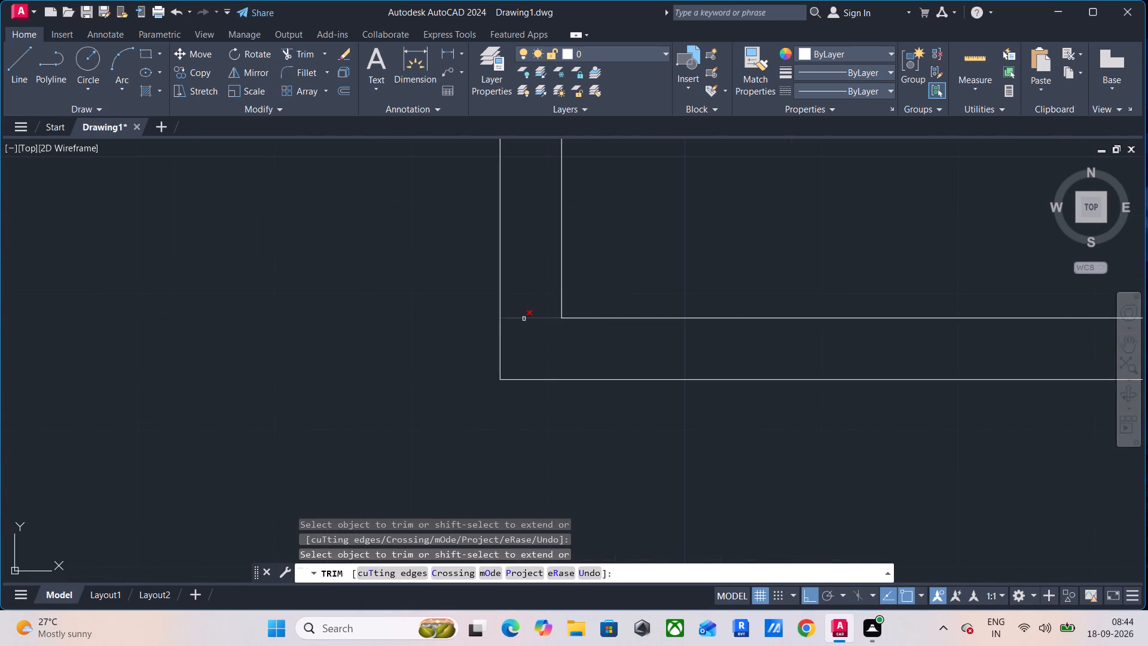
click(524, 318)
Trim the overlapping lines where the cross partition meets the left vertical partition, opening a clean T-junction.
scroll(524, 318, down, 4)
scroll(365, 248, up, 5)
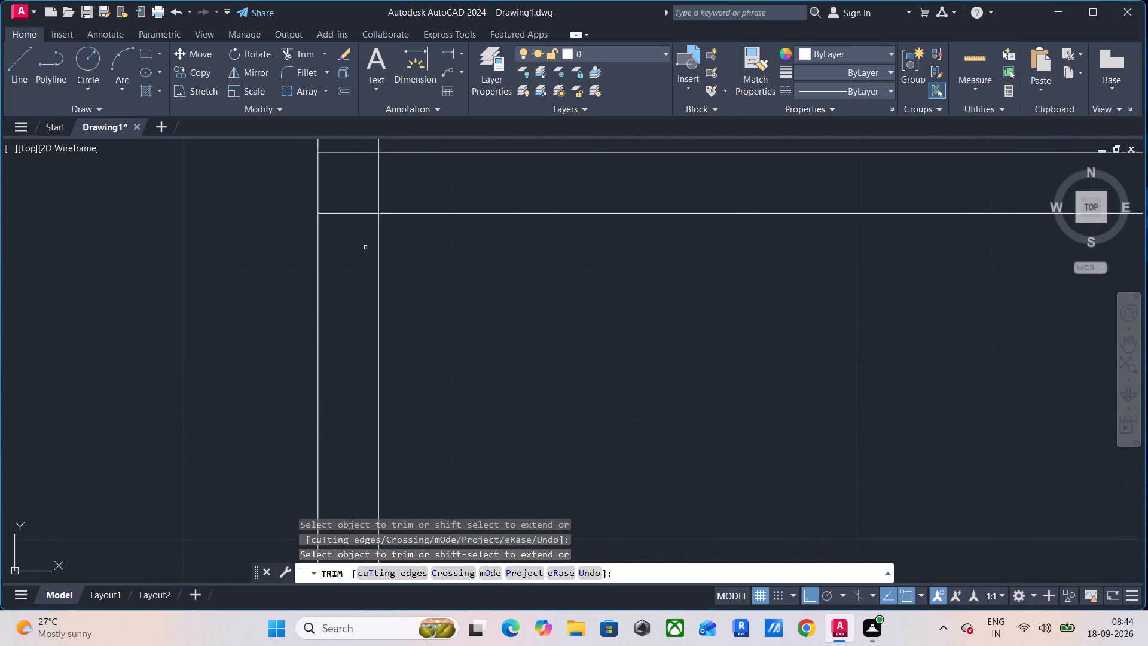
scroll(365, 244, down, 2)
click(355, 173)
click(351, 261)
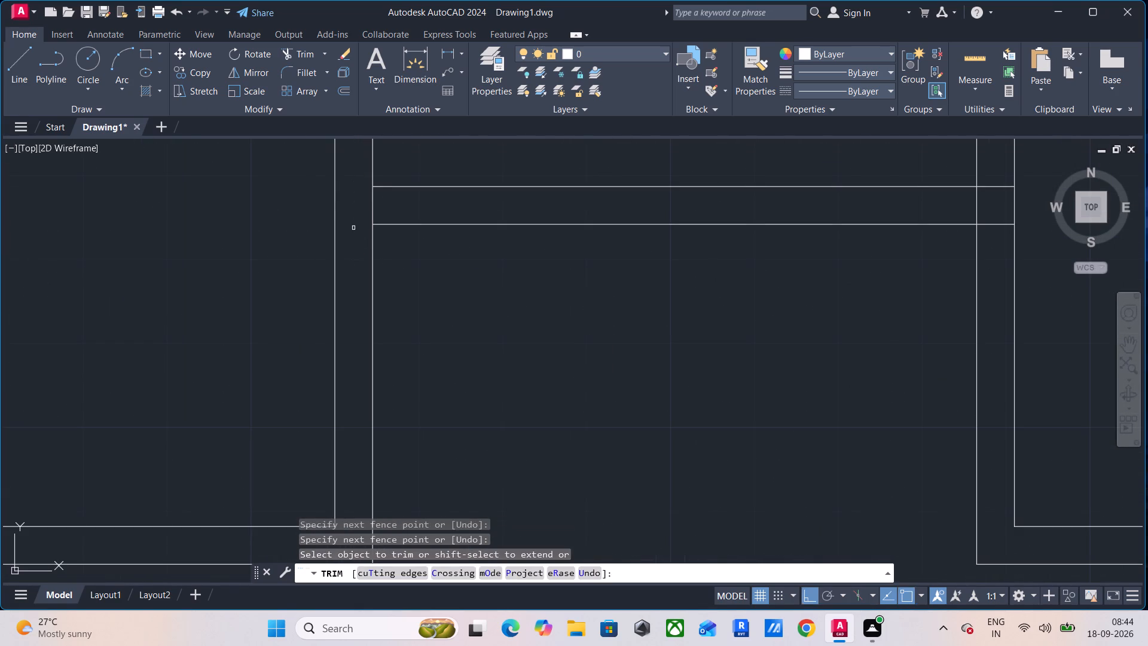
click(359, 212)
click(418, 208)
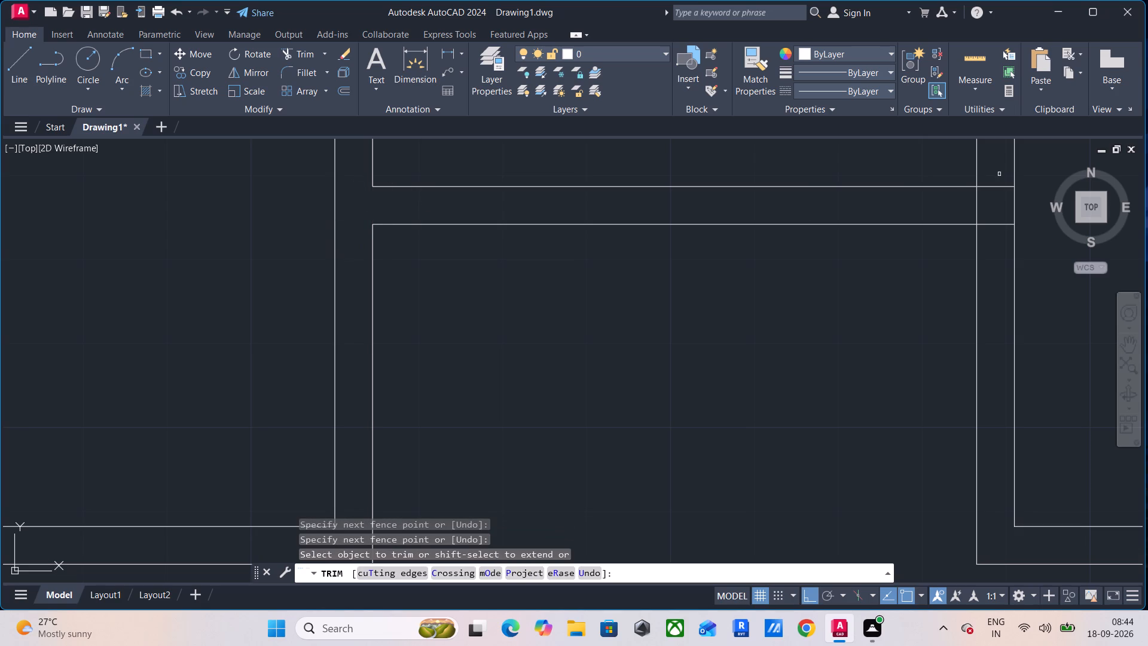
Trim the overlapping lines where the cross partition meets the right vertical partition, opening a clean T-junction.
click(996, 172)
click(1003, 260)
click(990, 206)
click(931, 206)
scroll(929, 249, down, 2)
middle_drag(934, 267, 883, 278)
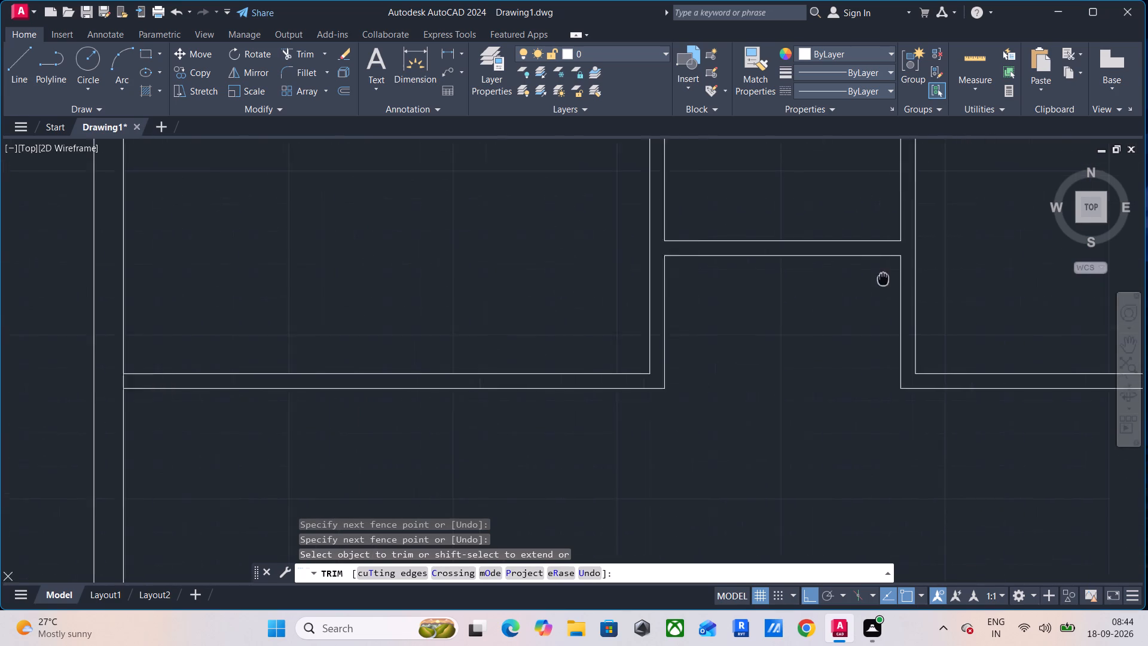
Trim the overlapping lines where the two vertical partitions meet the upper horizontal wall, opening clean T-junctions at both.
middle_drag(883, 278, 751, 305)
scroll(751, 305, down, 2)
middle_drag(781, 297, 749, 325)
scroll(722, 181, up, 1)
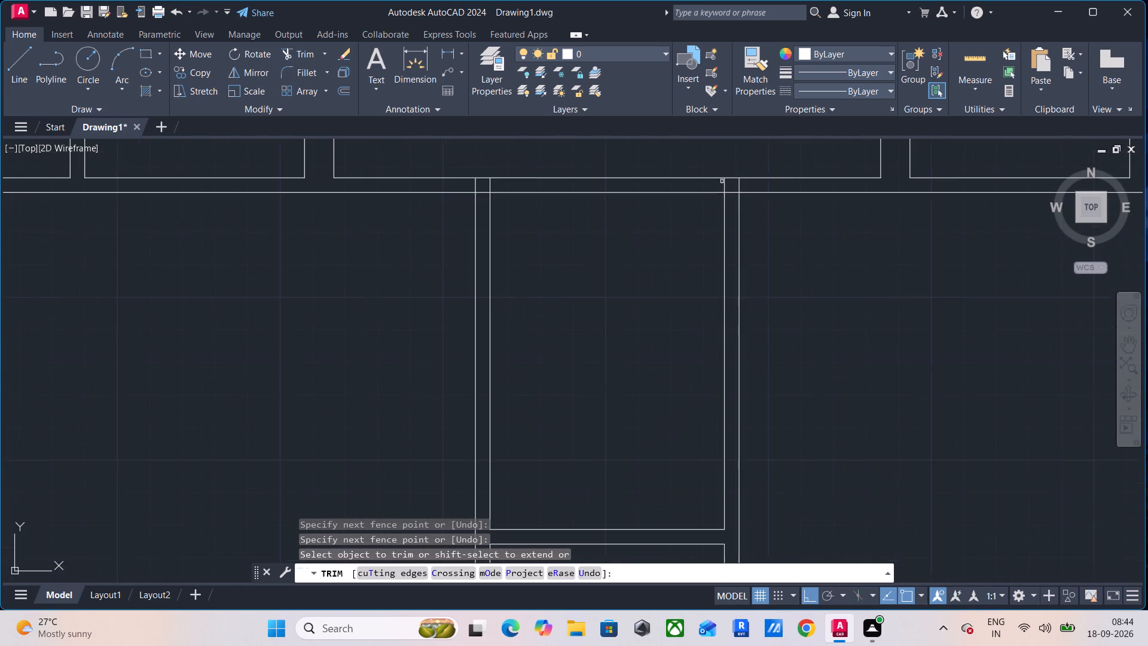
scroll(722, 181, up, 2)
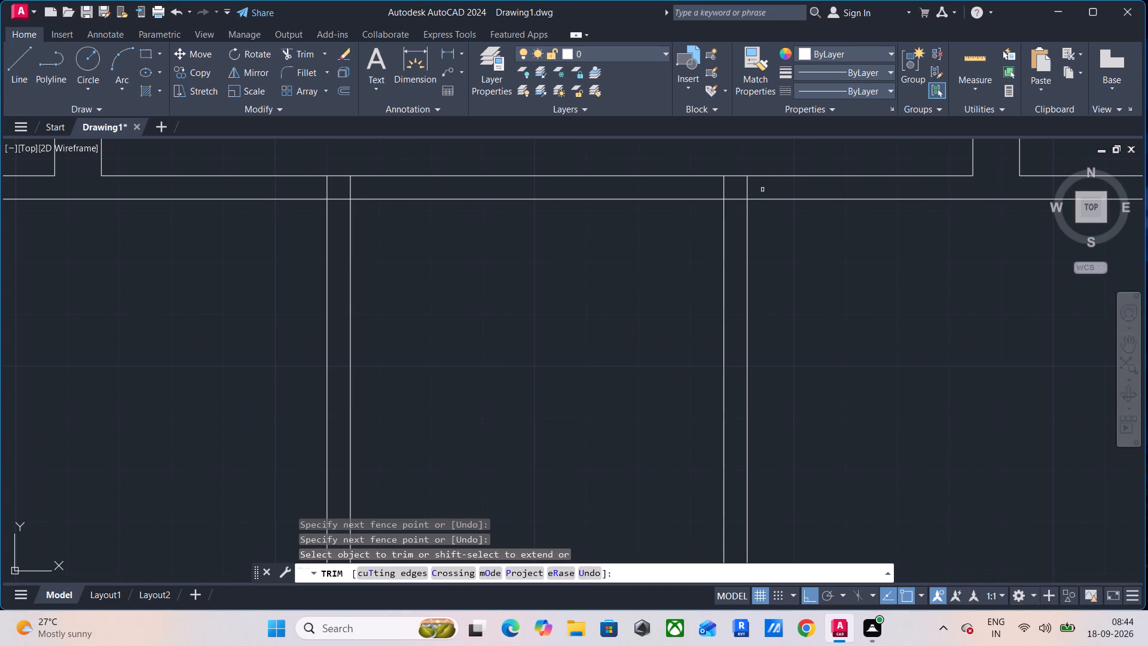
click(767, 191)
click(716, 191)
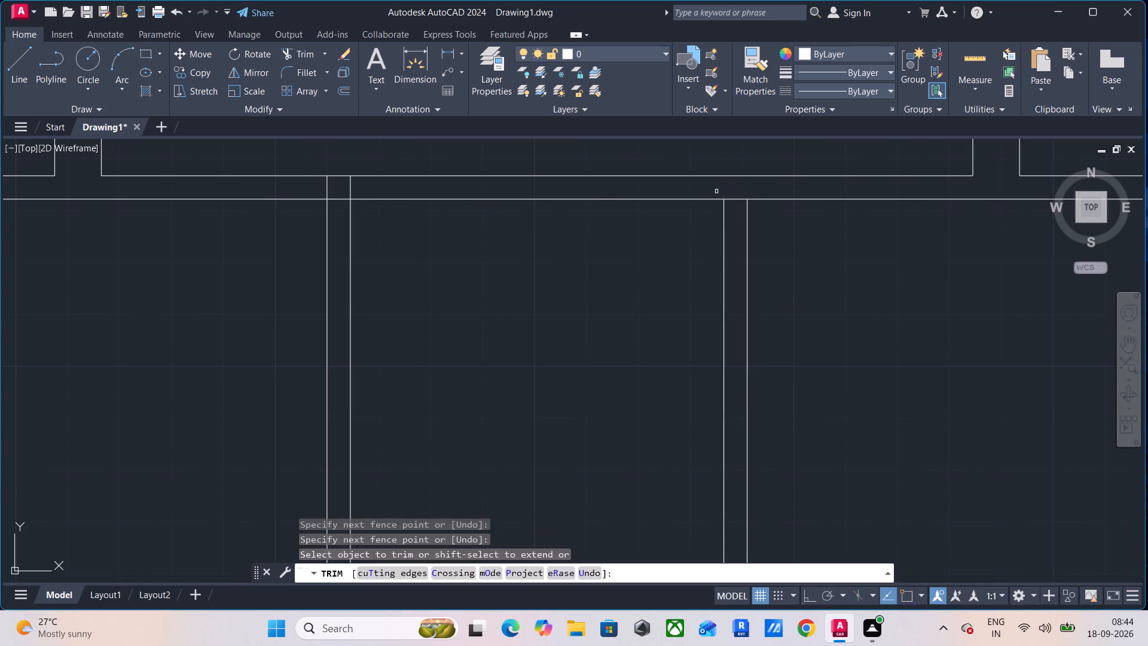
click(735, 194)
click(741, 214)
click(375, 193)
click(319, 193)
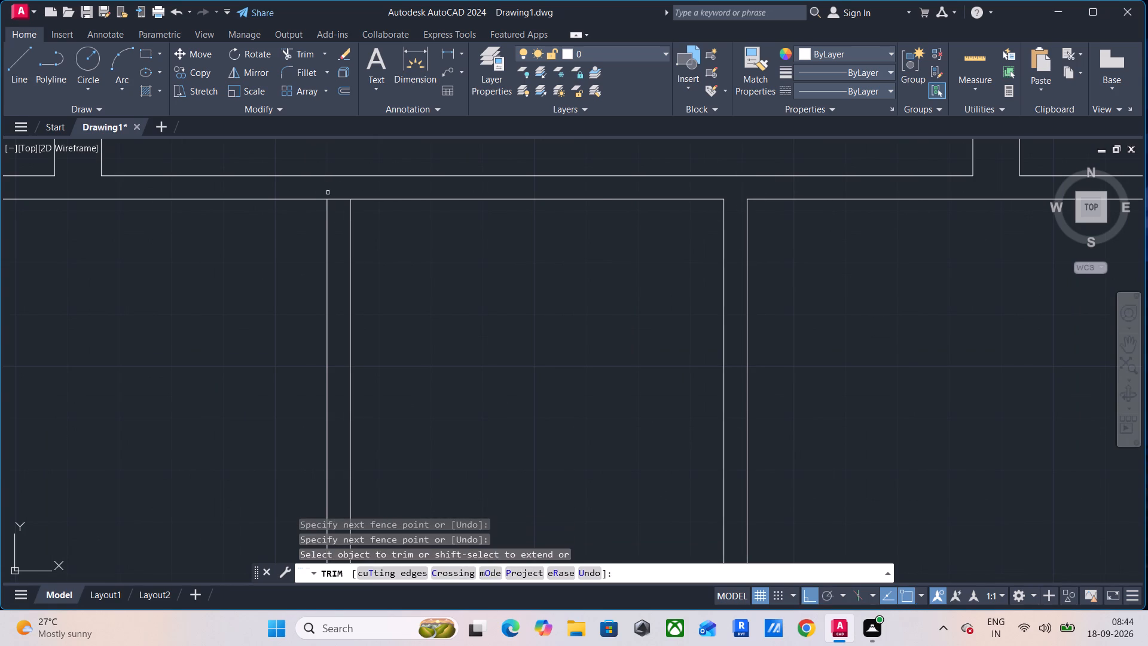
click(332, 193)
click(346, 226)
Trim the outer walls' inner faces where the left and right rooms' lower partitions meet them, opening a T-junction on each side.
scroll(342, 227, down, 6)
scroll(285, 261, up, 2)
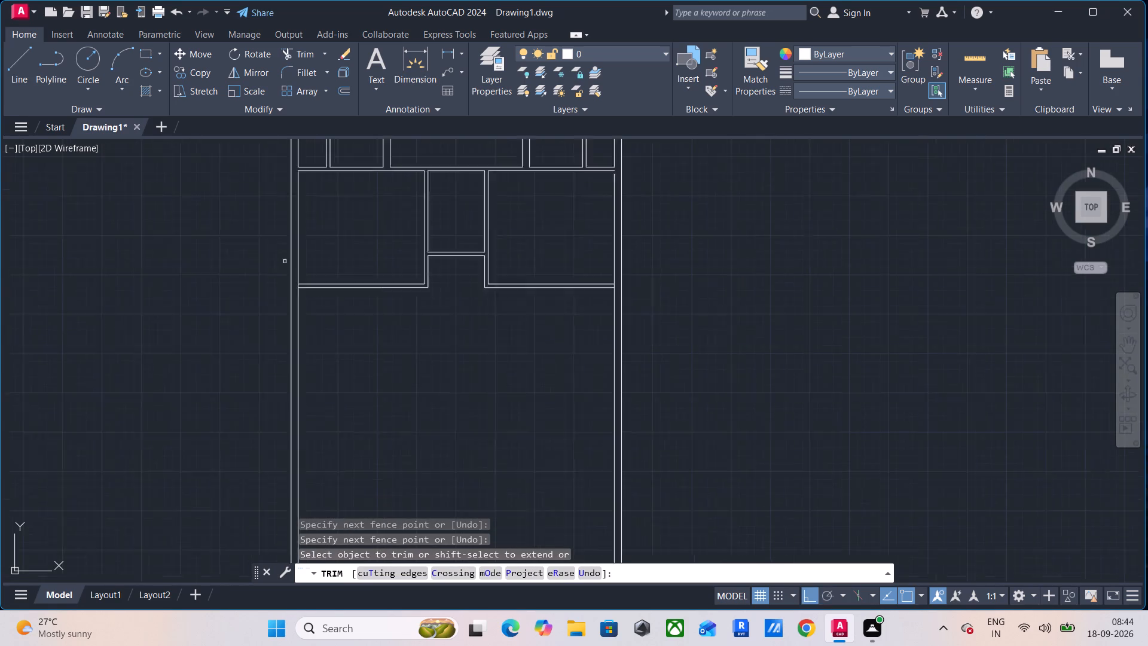
scroll(285, 261, up, 2)
click(306, 324)
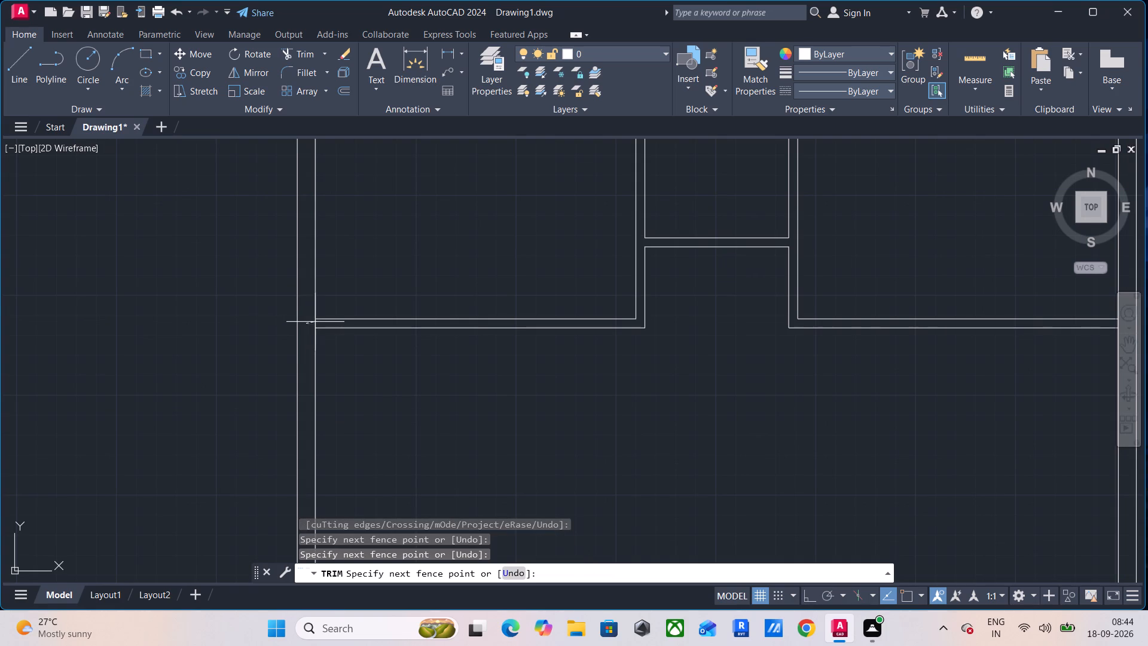
click(319, 324)
scroll(572, 329, down, 1)
middle_drag(685, 327, 546, 331)
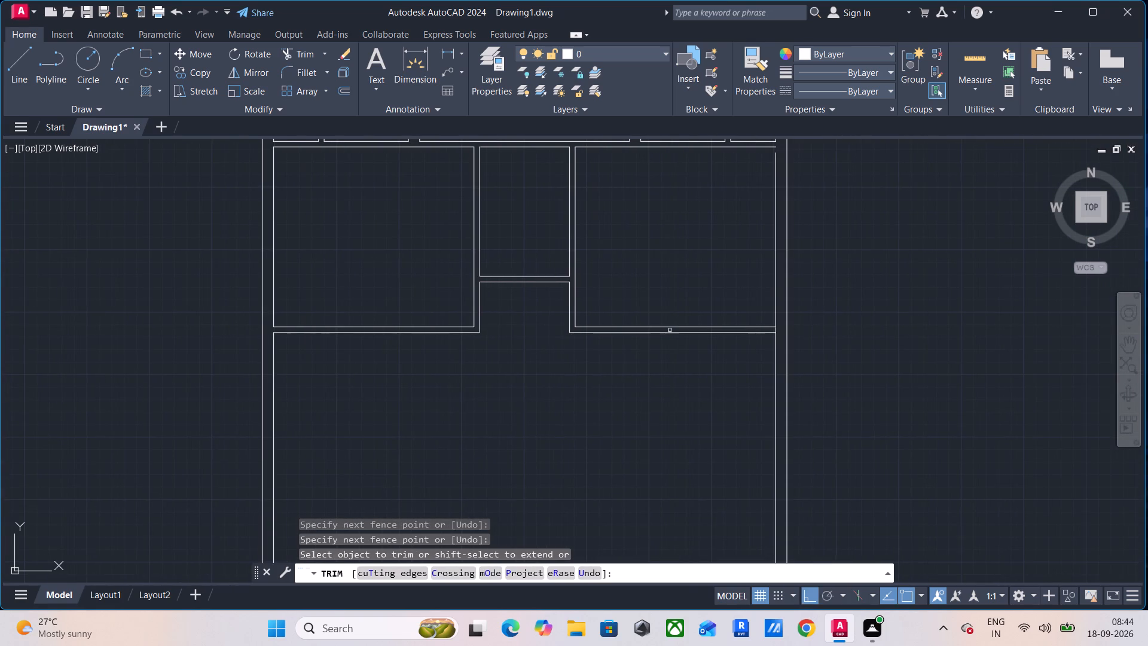
scroll(777, 330, up, 5)
drag(777, 330, 769, 330)
click(670, 332)
scroll(670, 333, down, 2)
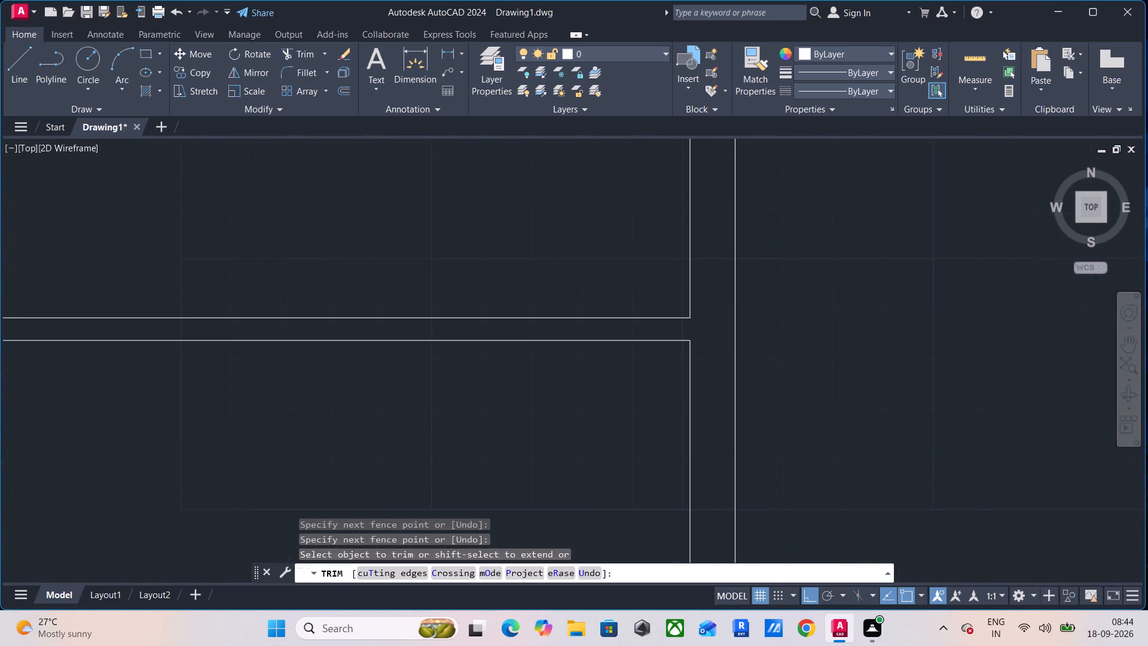
key(Escape)
key(Escape)
key(Escape)
key(Escape)
key(Escape)
key(Escape)
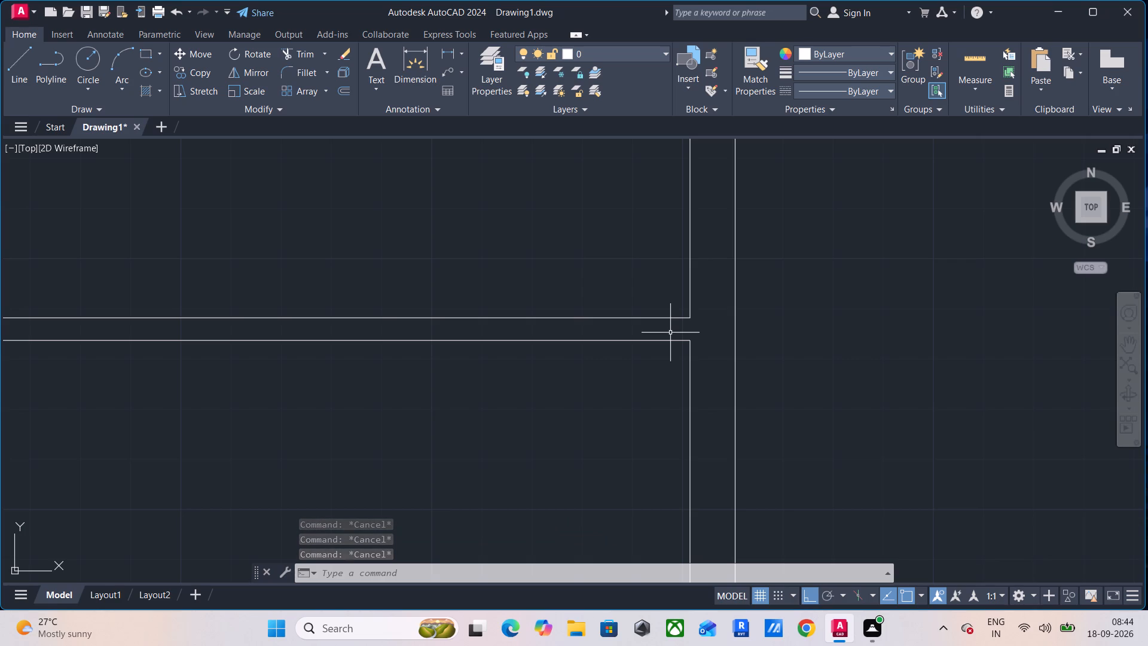
Offset the lower line of the left room's bottom partition 15' downward.
scroll(670, 333, down, 4)
middle_drag(573, 365, 584, 366)
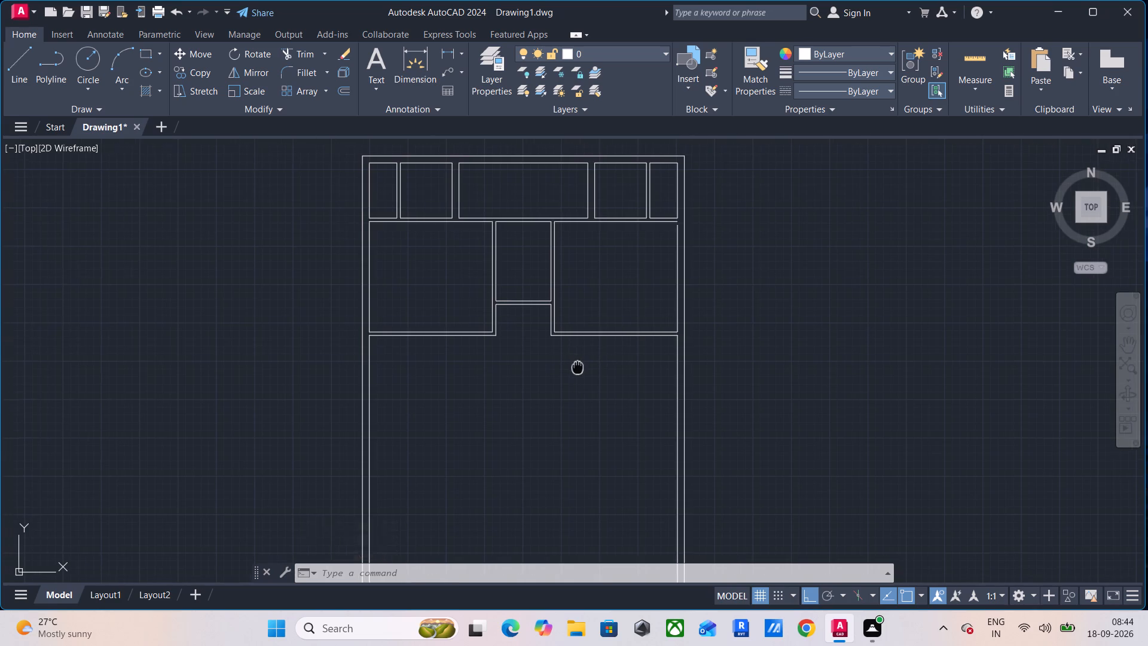
middle_drag(584, 366, 597, 361)
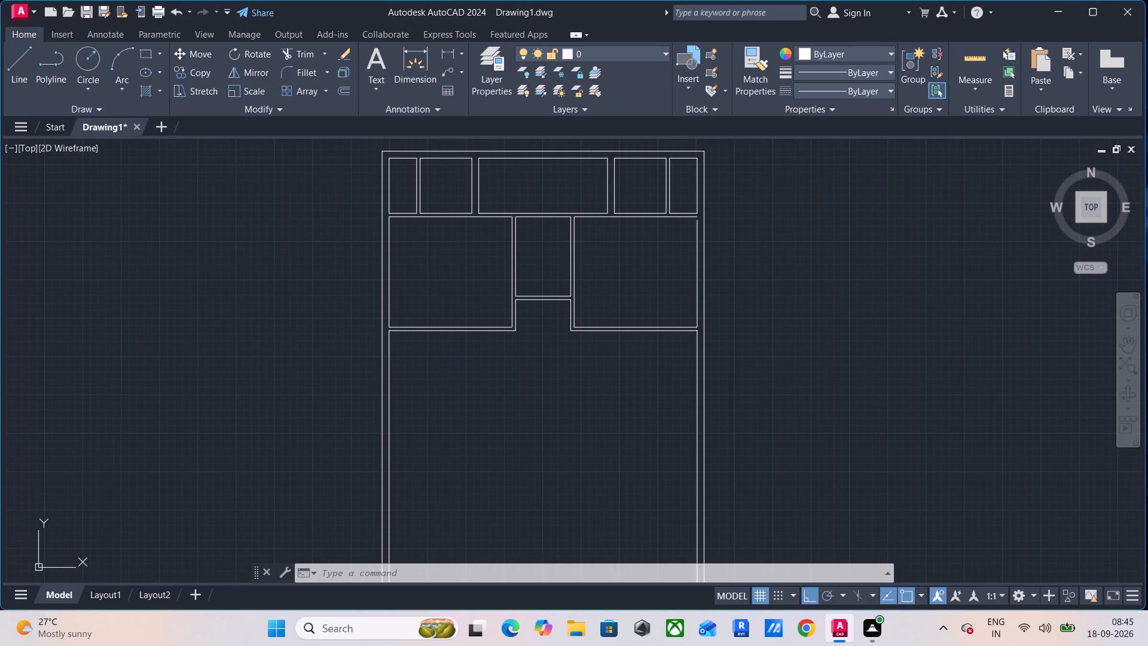
text(O 12)
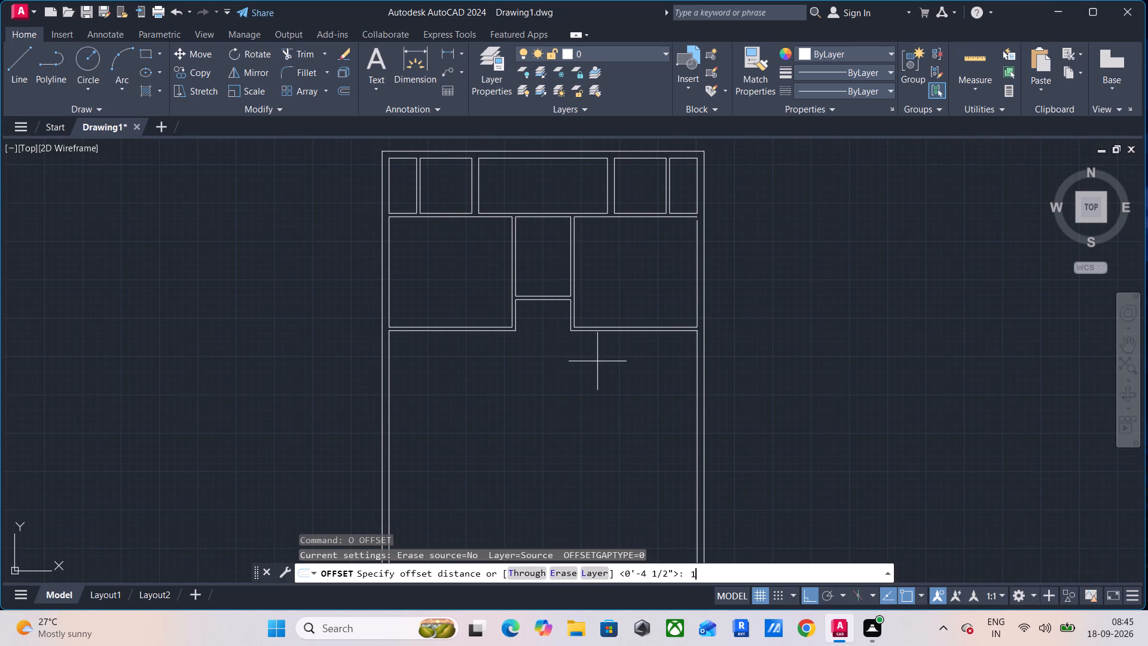
key(BackSpace)
key(BackSpace)
text(15')
key(Return)
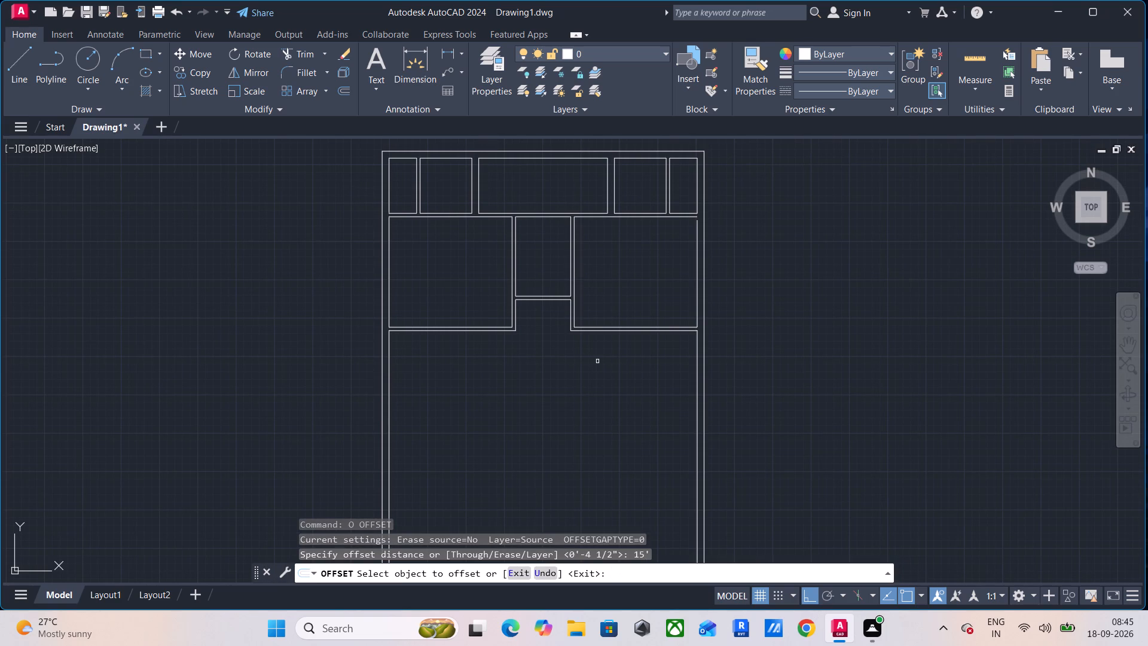
click(435, 331)
click(405, 467)
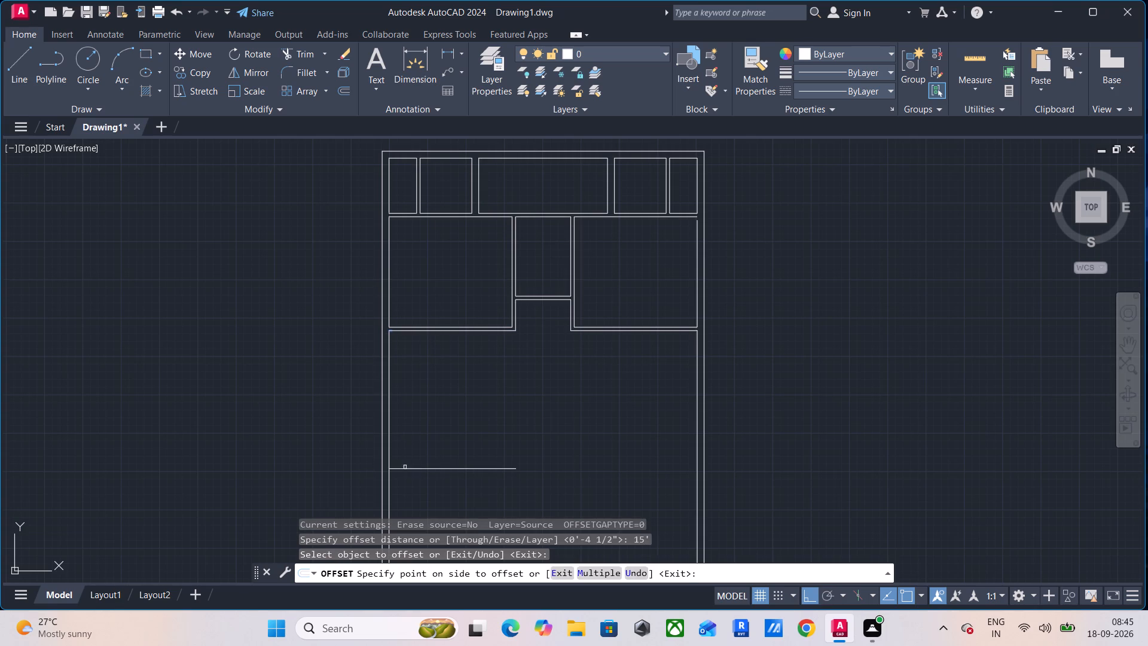
key(Escape)
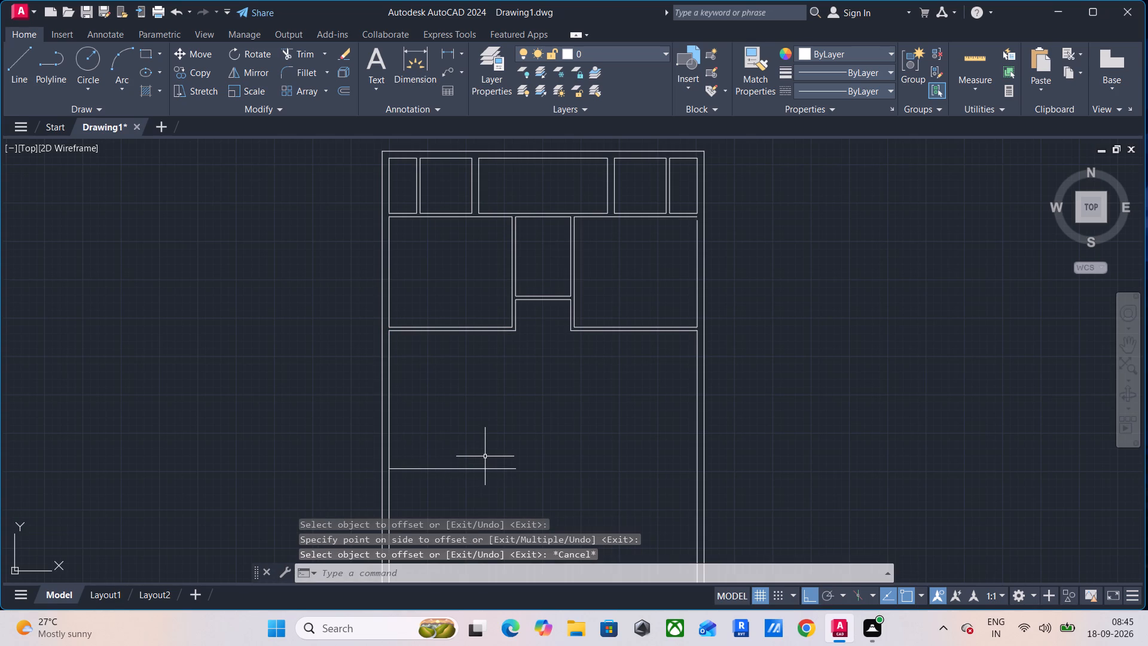
Extend the new horizontal line to the right outer wall's inner face.
text(EX)
key(space)
click(484, 471)
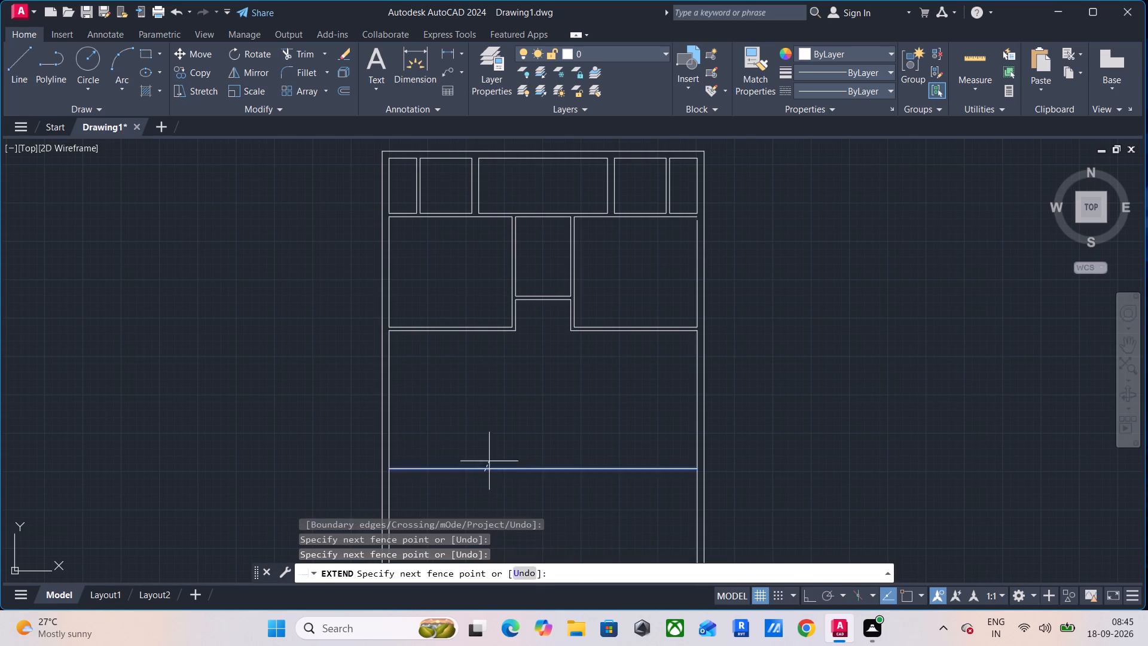
click(489, 461)
key(Escape)
Offset the full-width horizontal line 9" downward to form a cross wall.
text(O)
key(space)
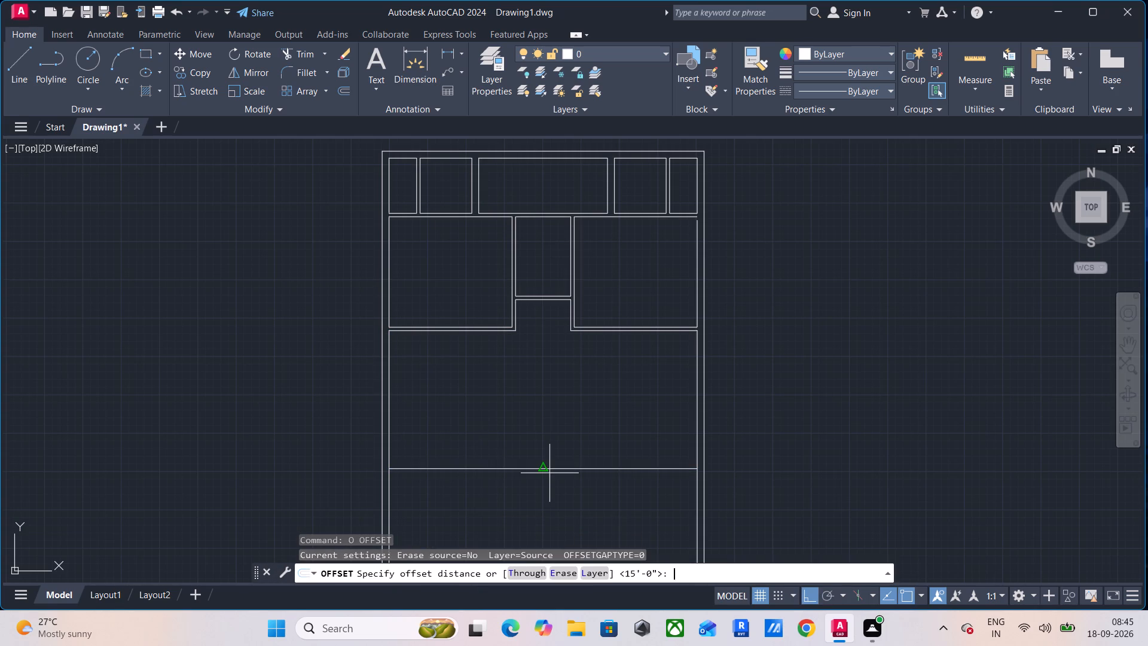
key(9)
key(Return)
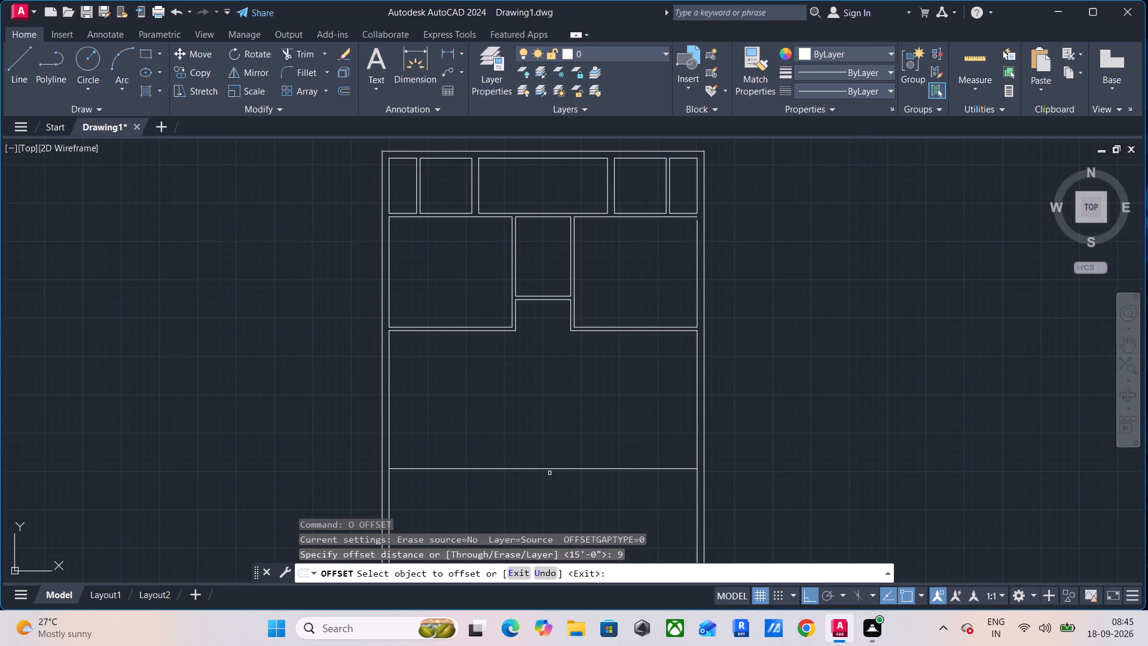
click(551, 468)
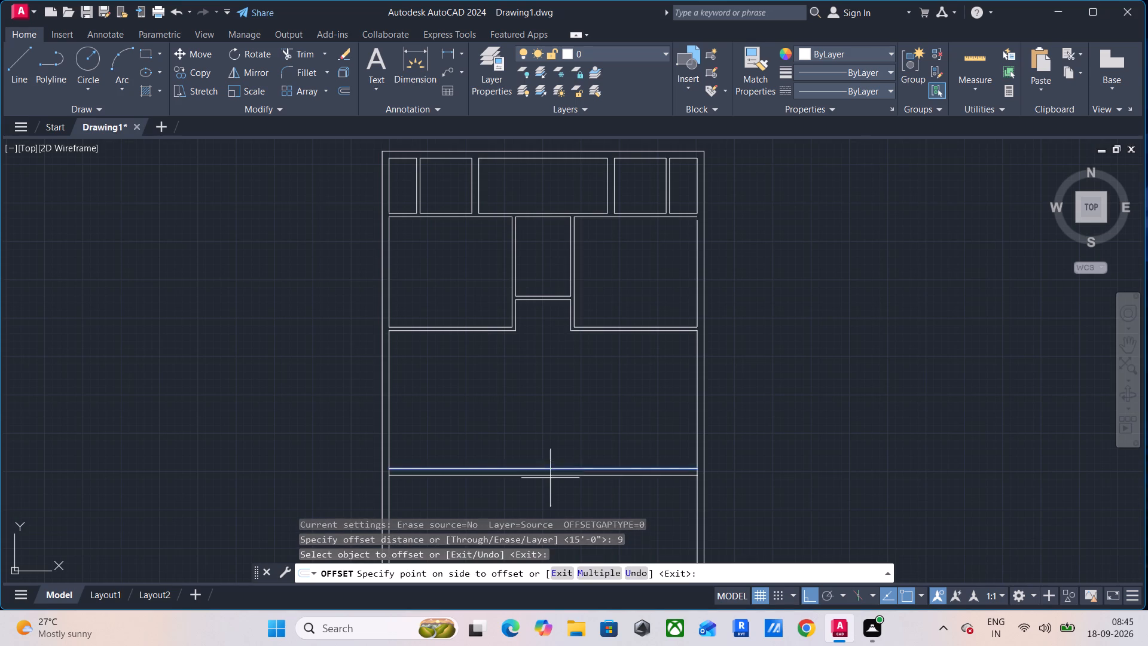
click(548, 513)
middle_drag(557, 500, 590, 398)
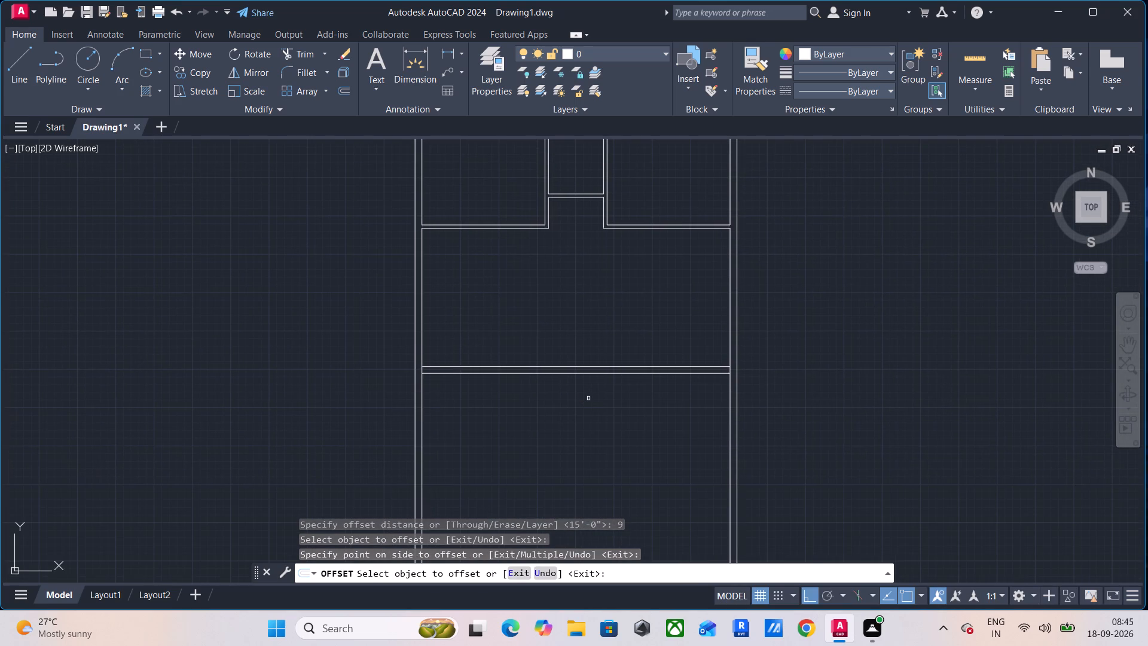
key(grave)
key(Escape)
key(Escape)
Trim the outer walls' inner faces between the 9" cross wall's lines at both ends, opening clean T-junctions.
key(t)
key(r)
key(space)
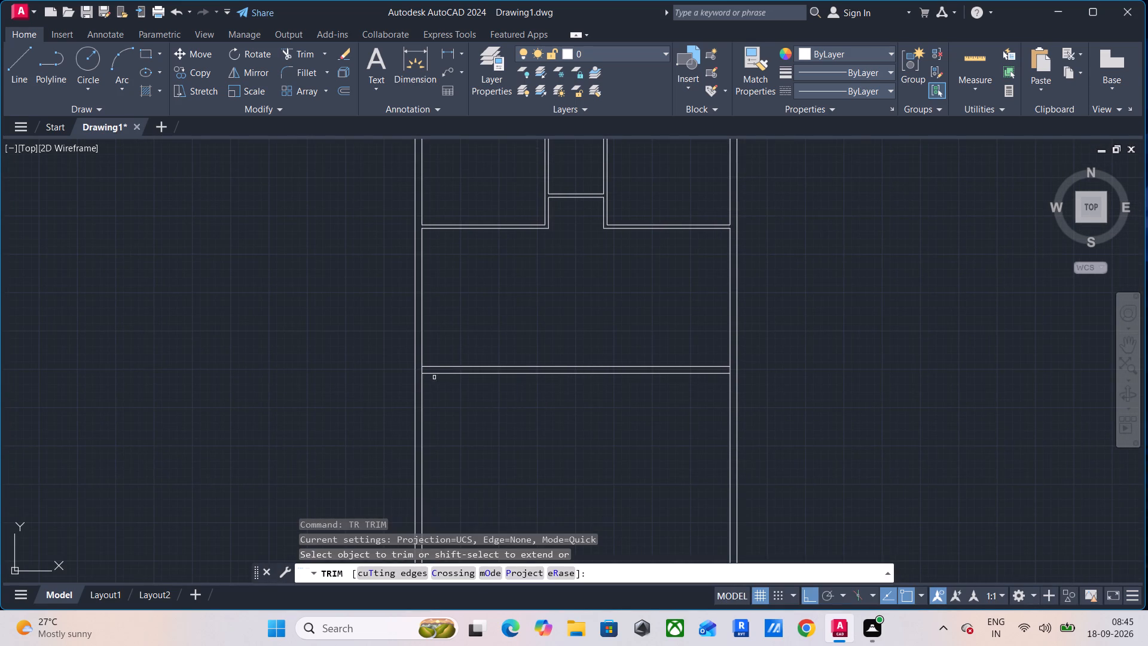
scroll(430, 376, up, 4)
click(386, 348)
click(329, 347)
scroll(349, 350, down, 4)
scroll(647, 351, up, 3)
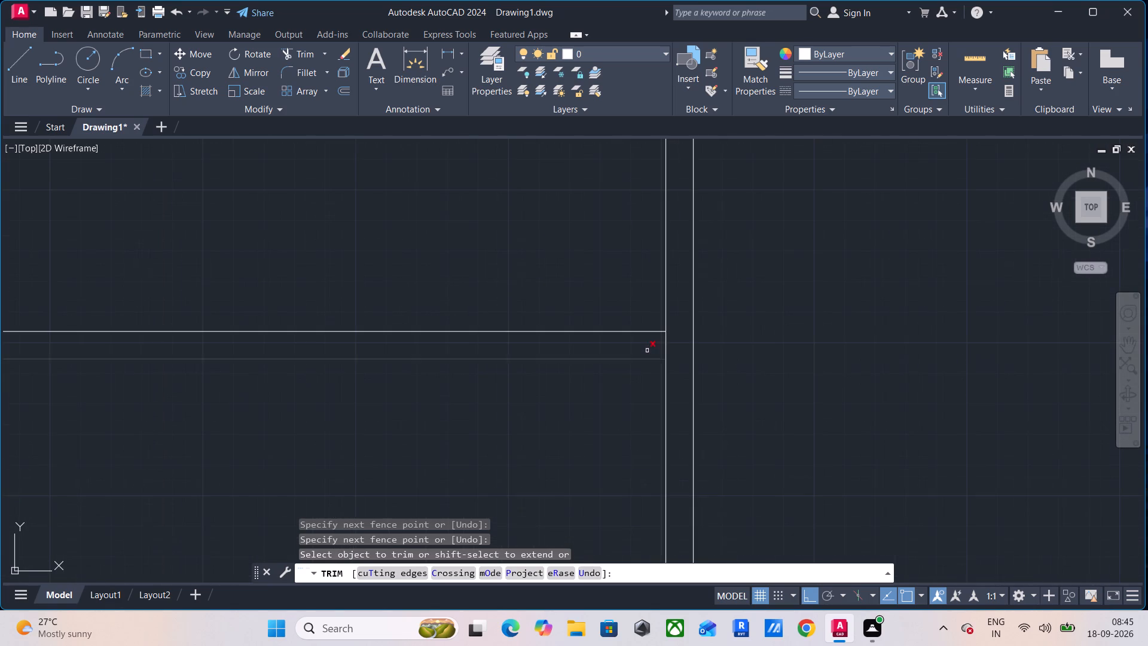
click(653, 349)
click(671, 346)
key(Escape)
key(Escape)
key(Escape)
scroll(671, 346, down, 2)
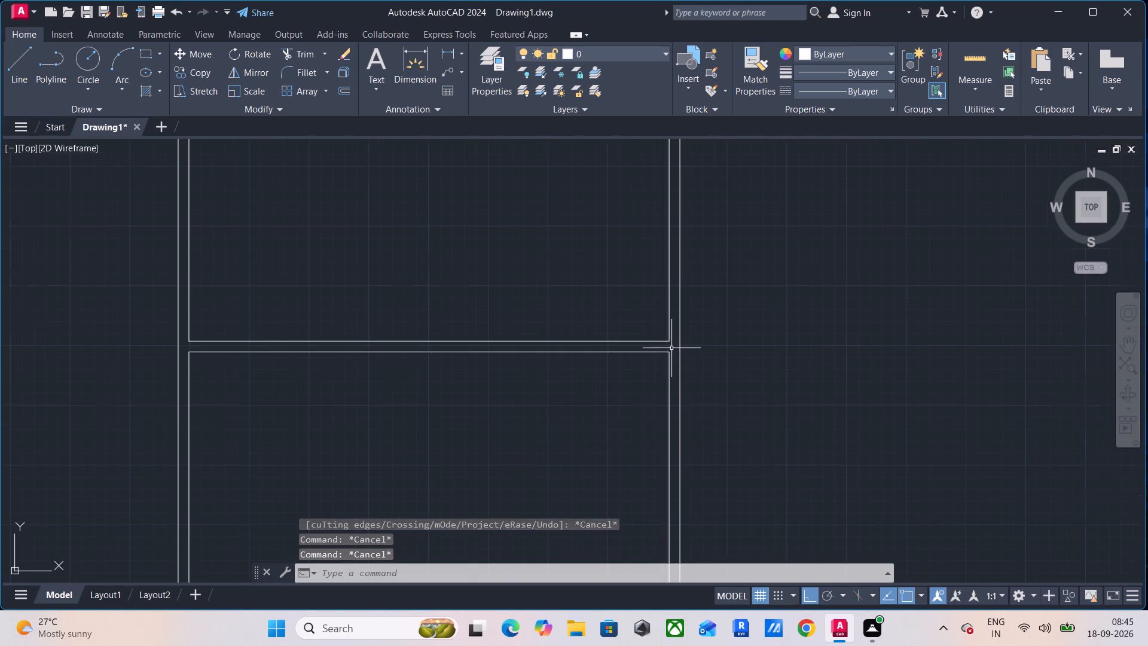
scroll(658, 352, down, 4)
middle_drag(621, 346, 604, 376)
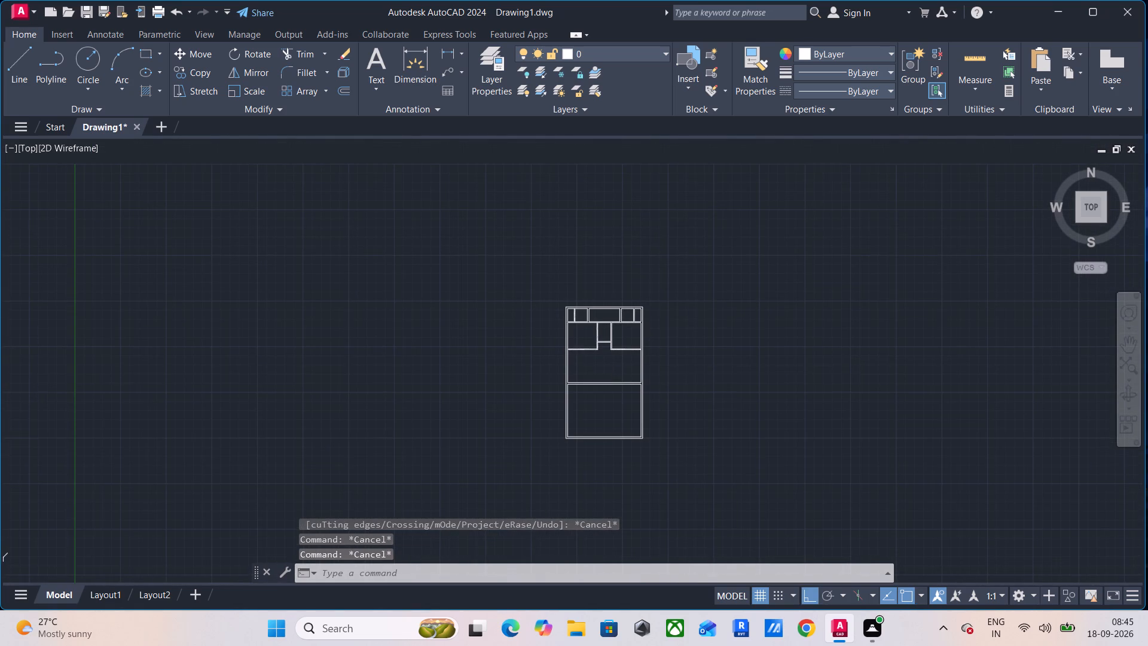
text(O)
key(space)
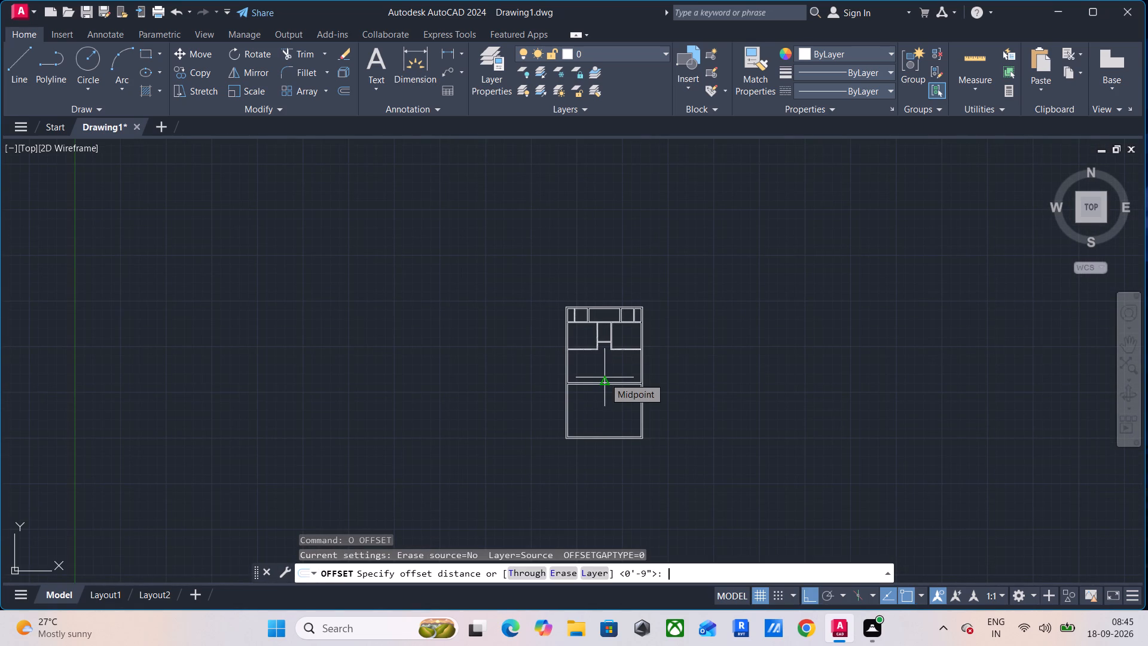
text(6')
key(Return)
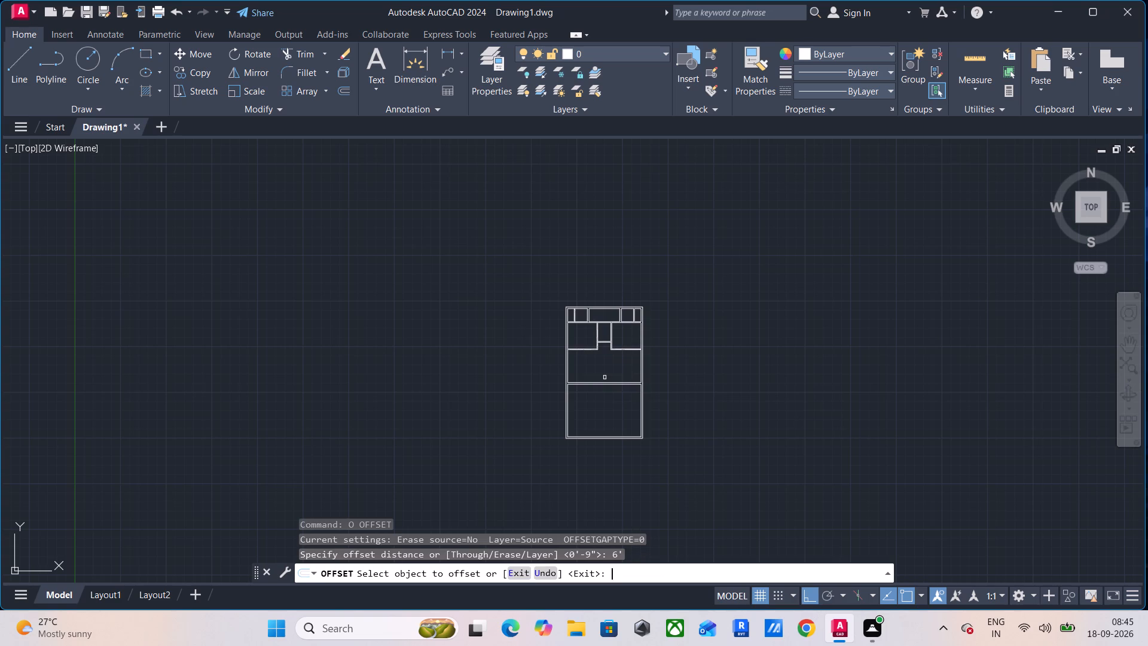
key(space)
Offset the lower line of the right room's bottom partition 5' downward.
key(space)
text(5')
key(Return)
scroll(625, 371, up, 4)
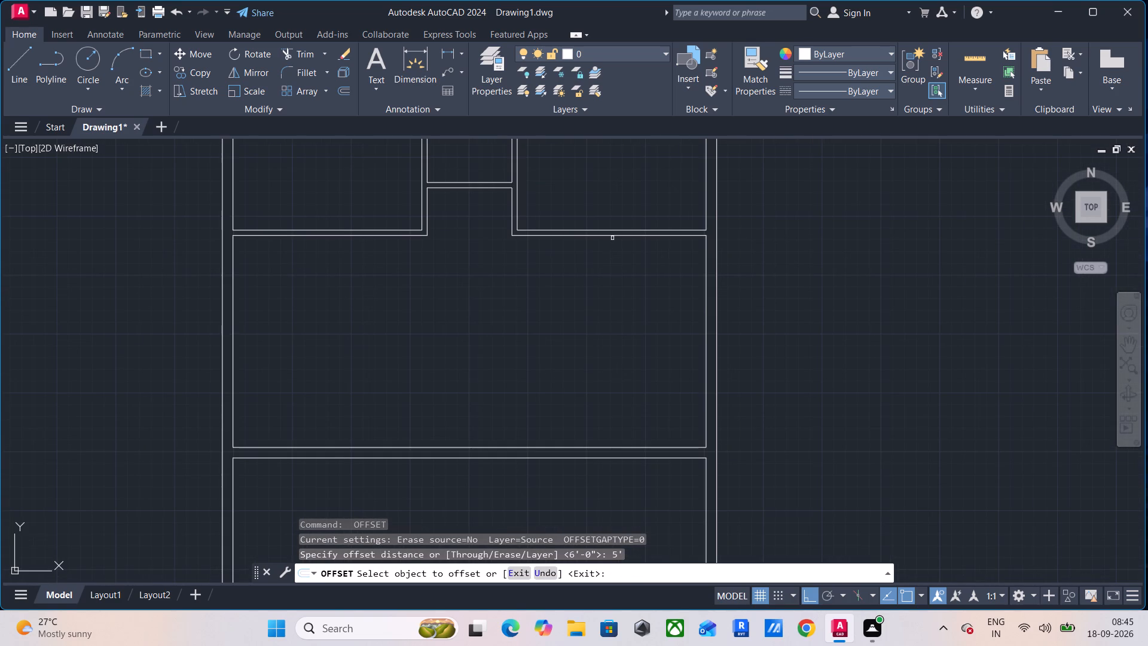
click(613, 236)
click(603, 284)
key(space)
Offset the new short horizontal line 4.5" downward to form a partition.
key(space)
text(4.5)
key(Return)
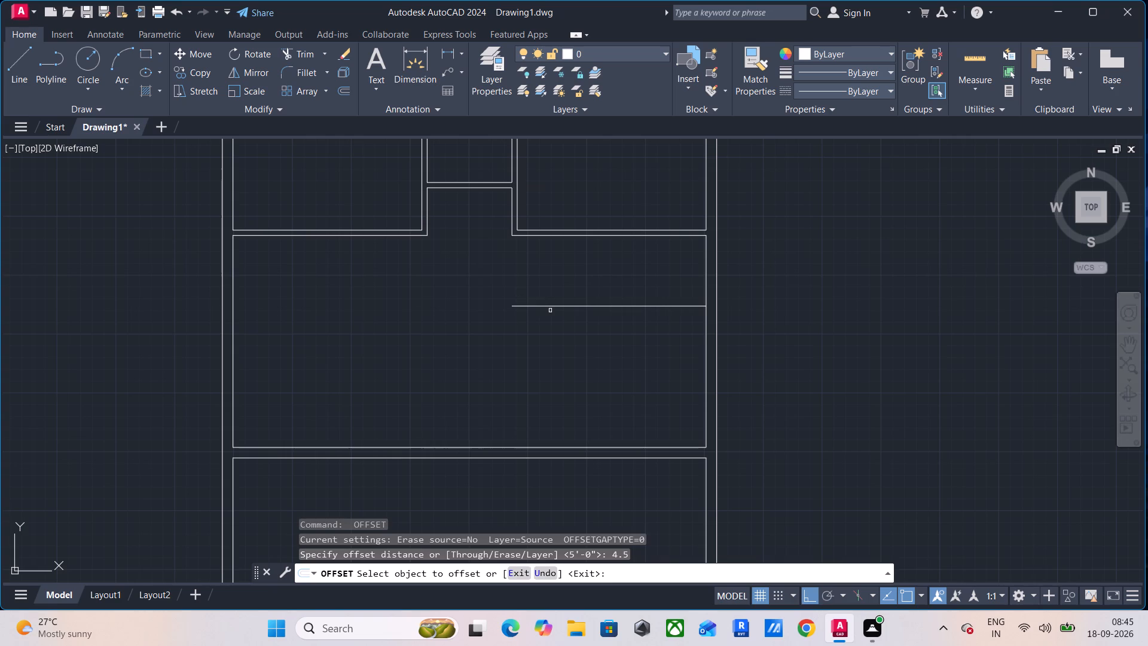
click(550, 310)
click(552, 304)
click(553, 326)
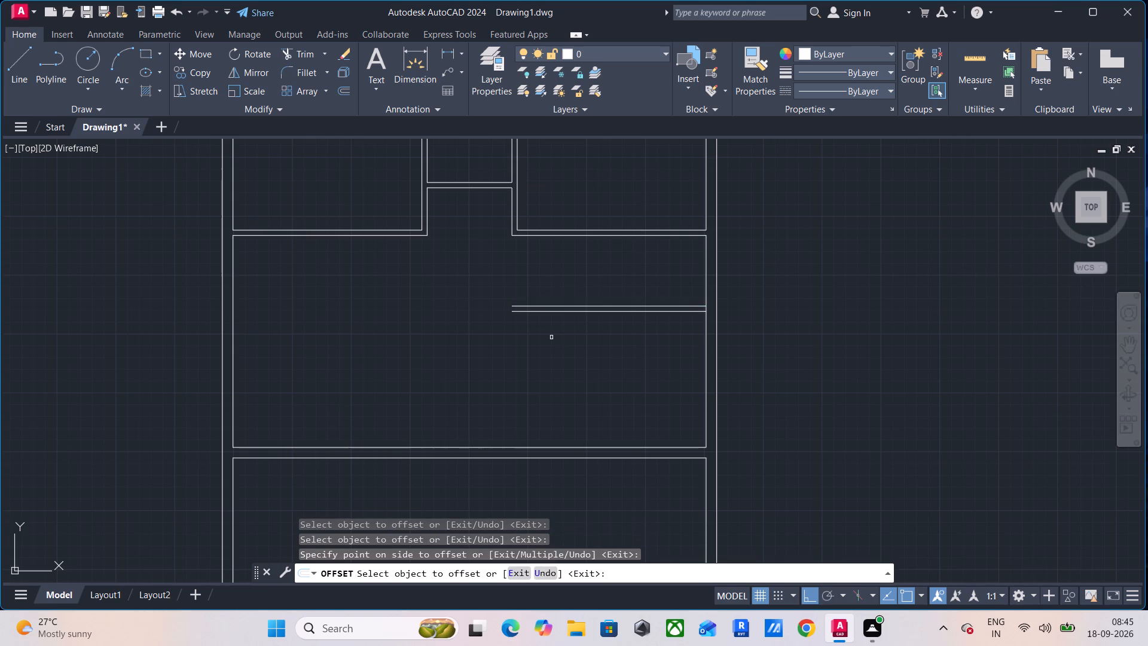
key(Escape)
Trim the right outer wall's inner face between the two lines of the new 4.5" partition.
text(TR)
key(space)
scroll(706, 316, up, 3)
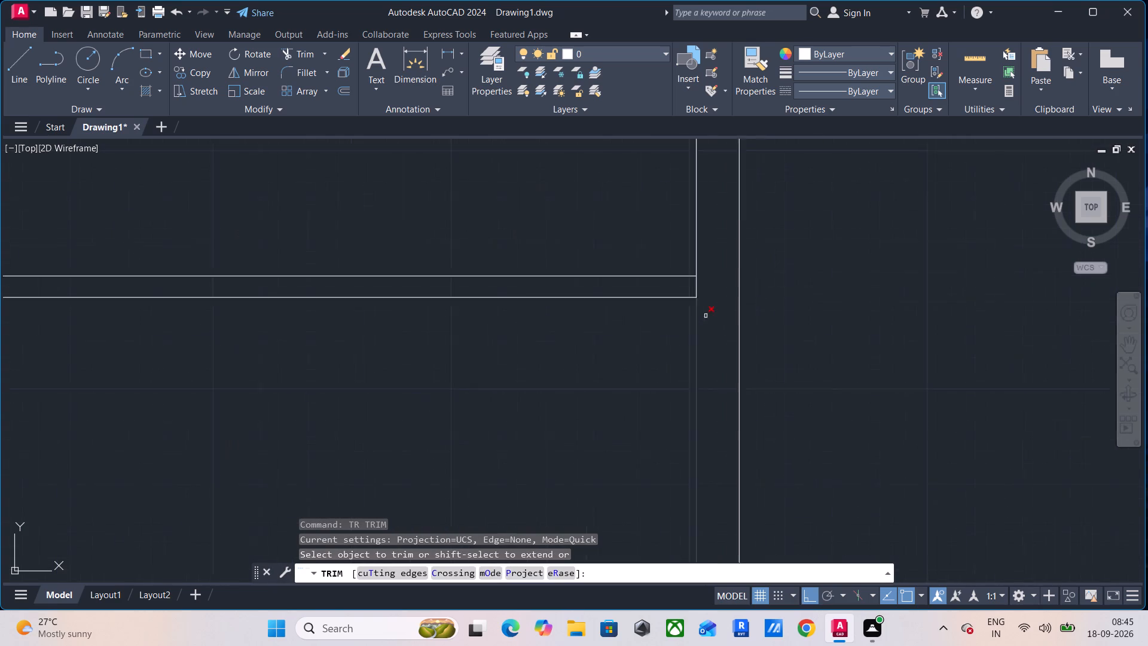
scroll(706, 316, up, 1)
click(689, 275)
scroll(683, 296, down, 2)
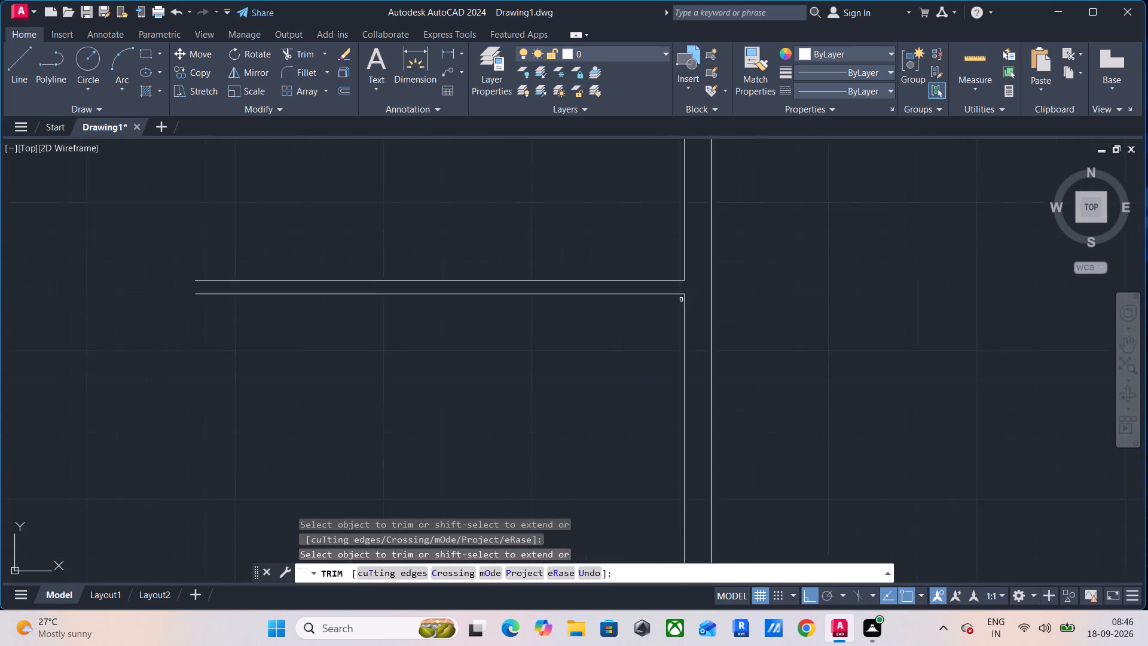
scroll(681, 300, down, 1)
key(Escape)
key(Escape)
key(Escape)
key(Escape)
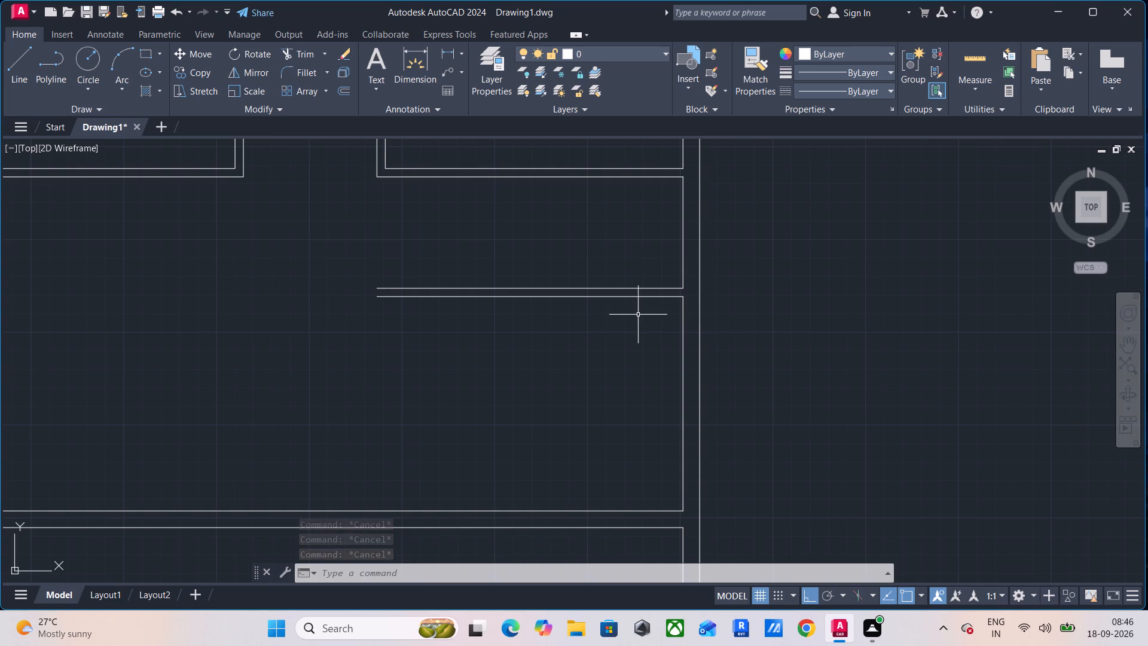
Offset the right outer wall's inner face, below the short 4.5" partition, 10' to the left.
text(O)
key(space)
text(10')
key(Return)
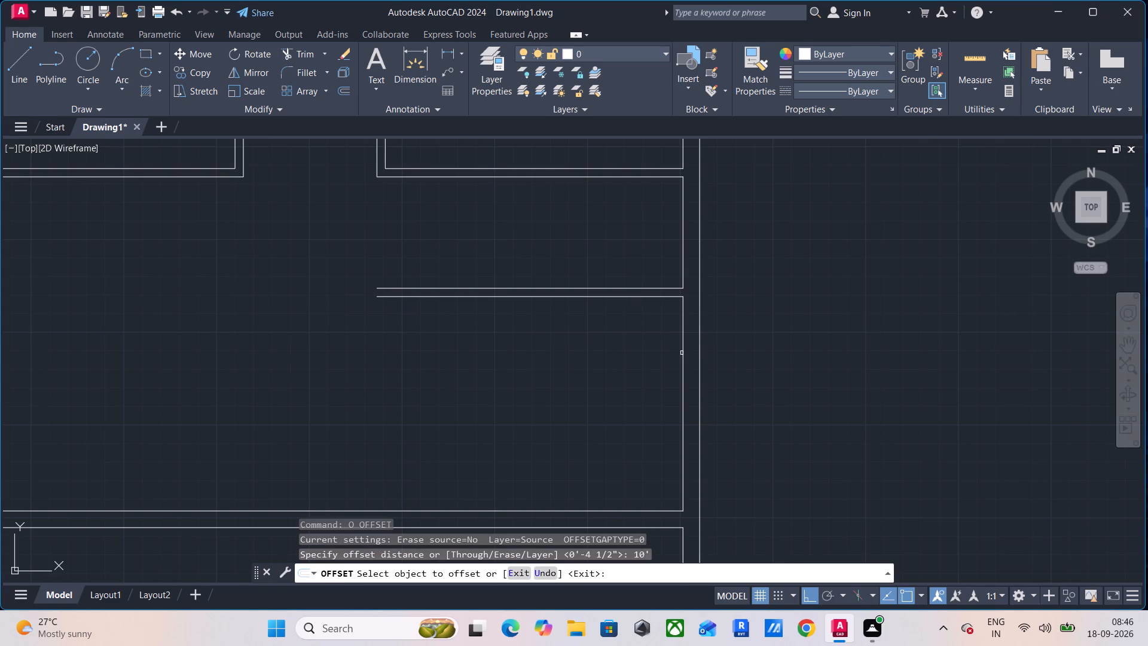
click(683, 354)
click(523, 382)
key(space)
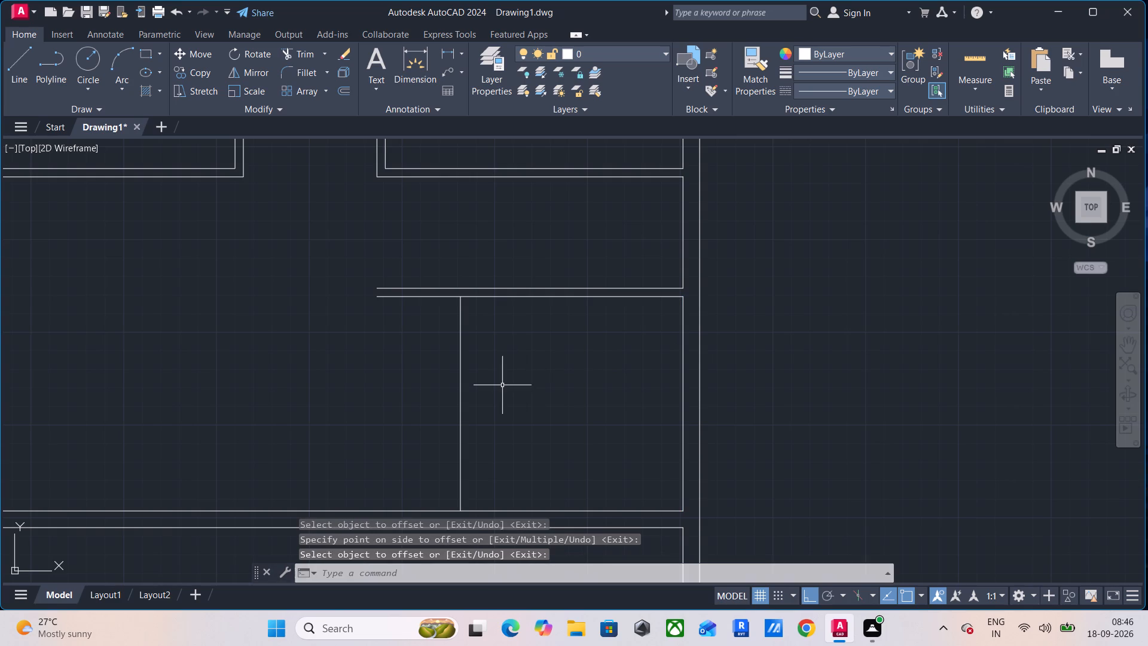
Offset the new vertical line 4.5" to the left to form a vertical partition.
key(space)
text(4.5)
key(Return)
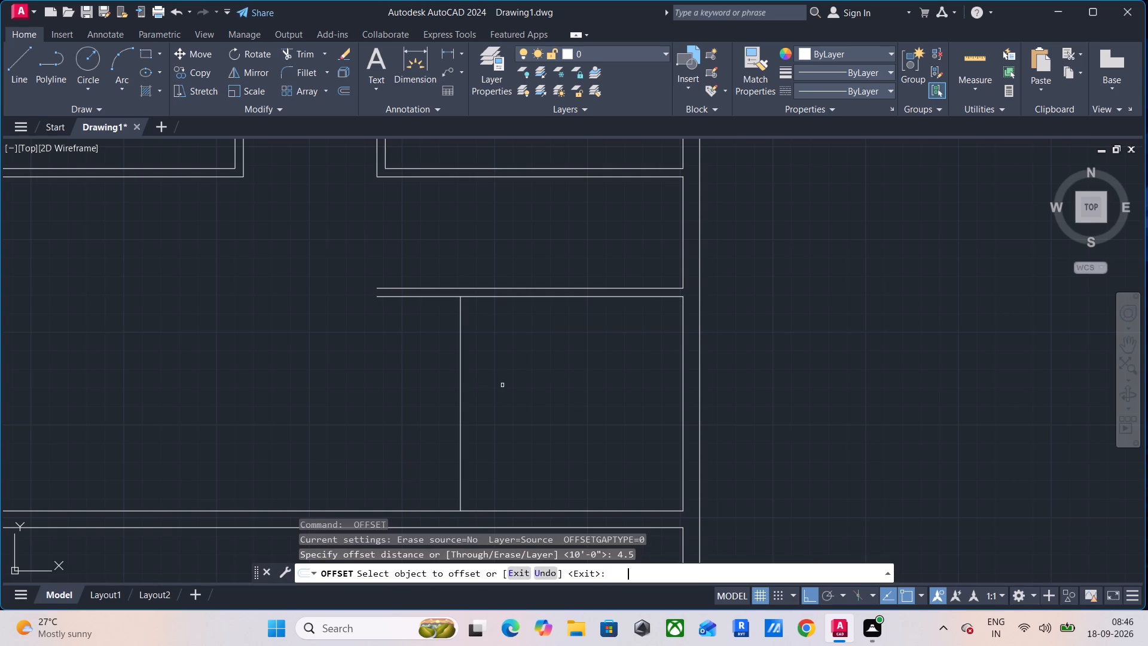
click(462, 419)
click(403, 429)
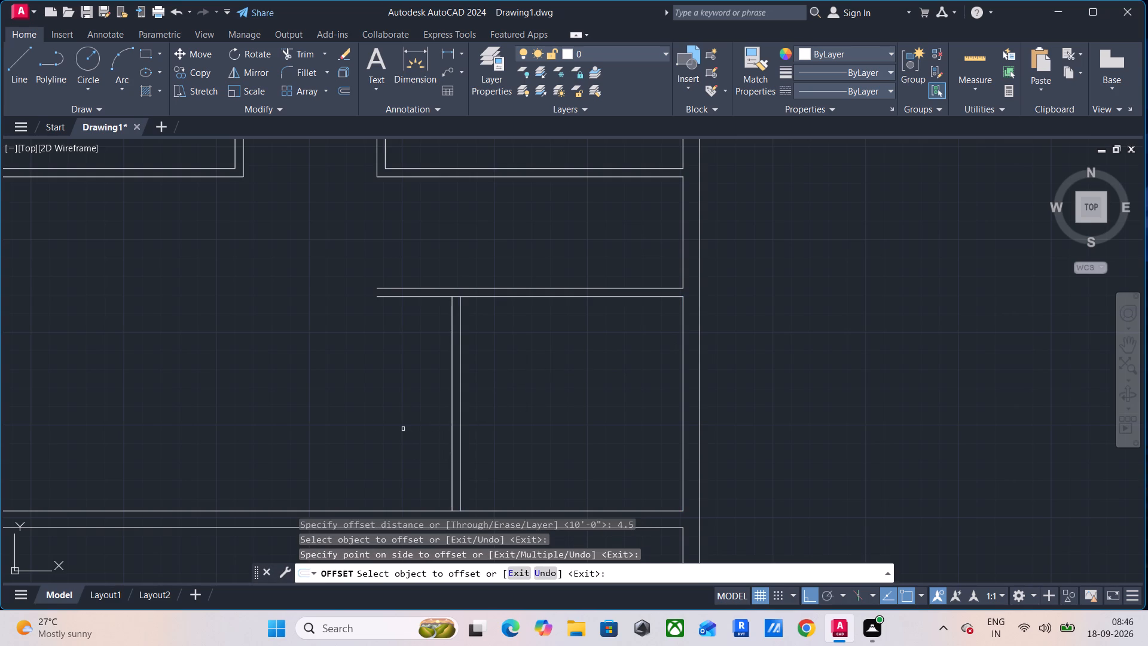
key(Escape)
key(Escape)
key(Escape)
key(Escape)
Fillet the vertical partition's two lines with the horizontal 4.5" partition's matching lines to form a square corner.
text(F)
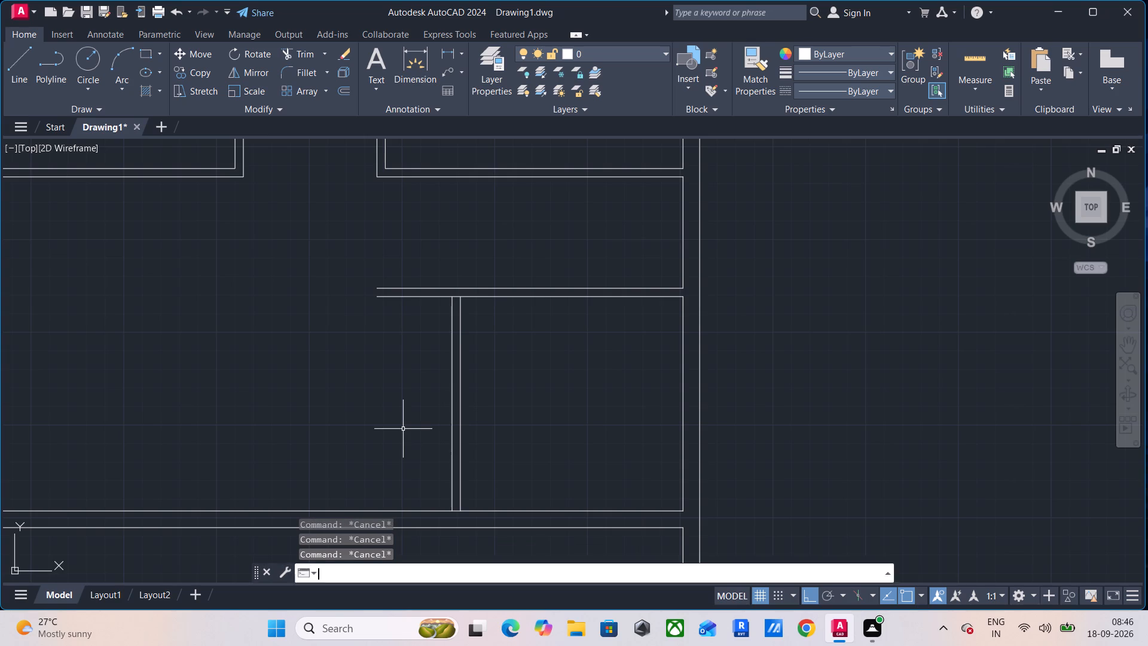
key(space)
click(452, 348)
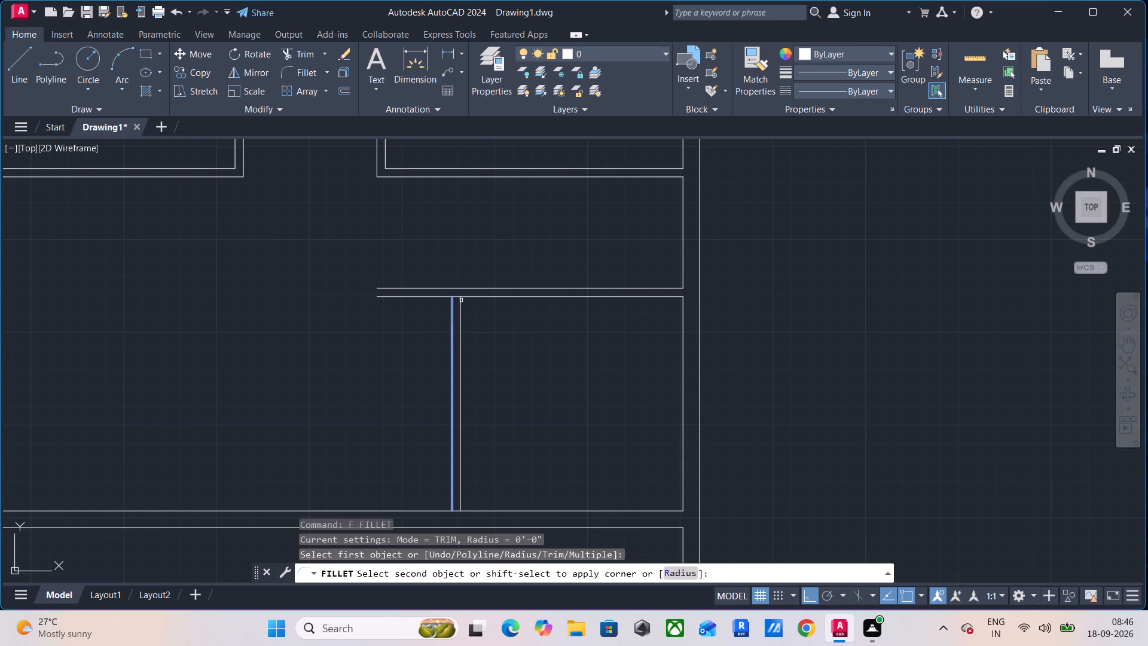
click(486, 289)
key(space)
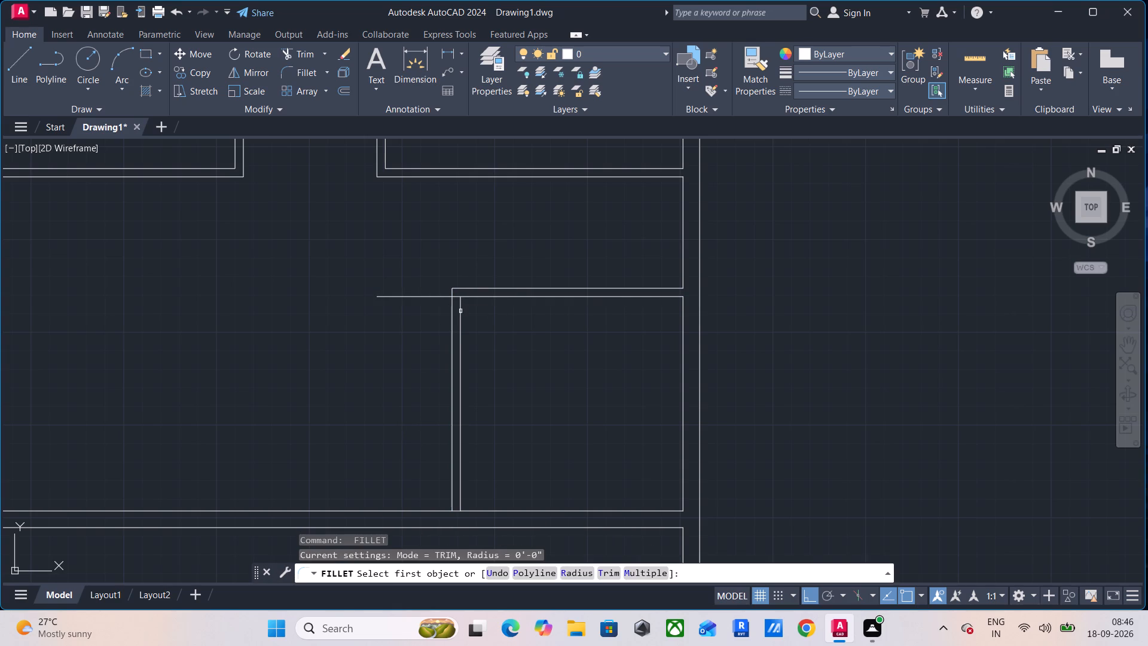
click(462, 310)
click(469, 297)
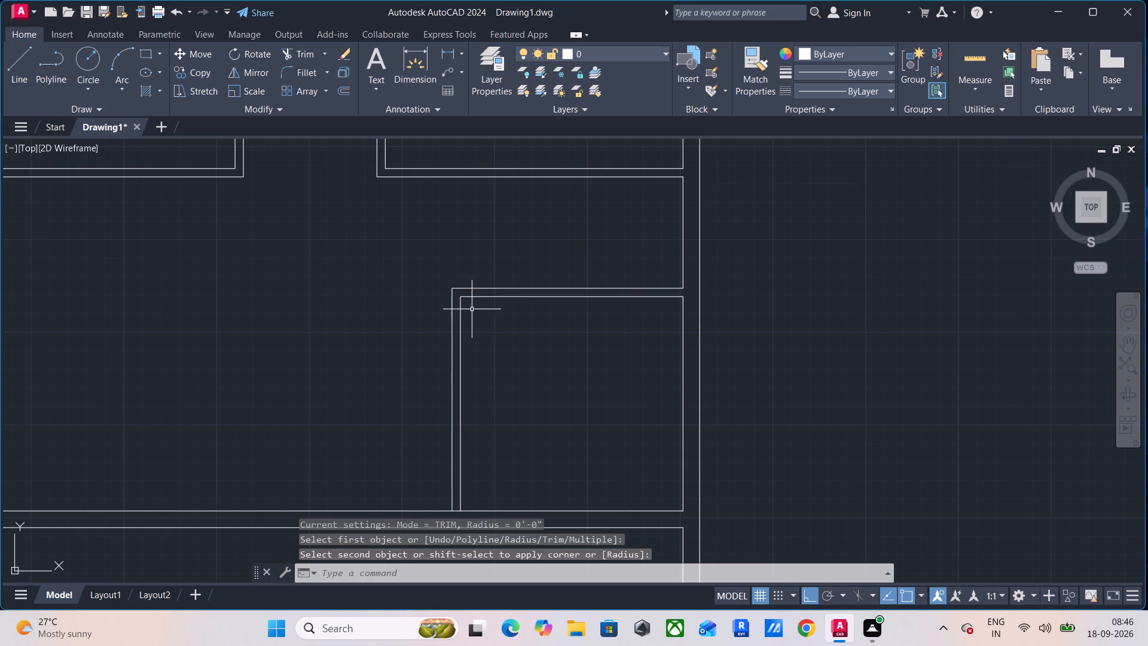
key(Escape)
key(Escape)
key(Escape)
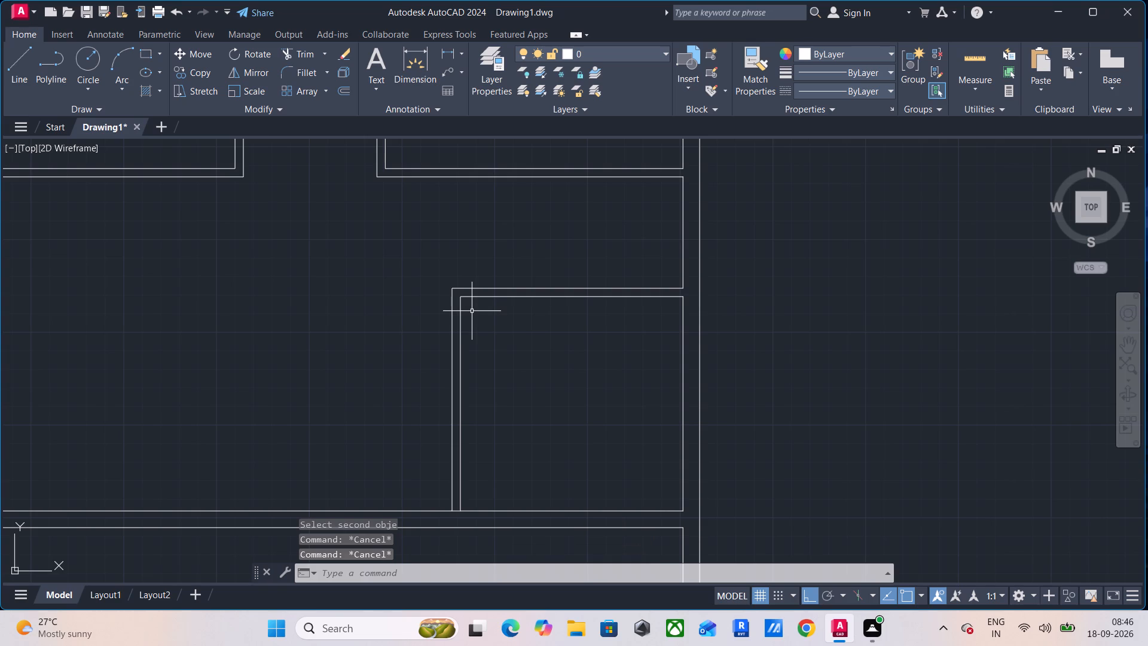
Trim the 9" cross wall's upper line between the two lines of the vertical partition.
middle_drag(507, 337, 518, 243)
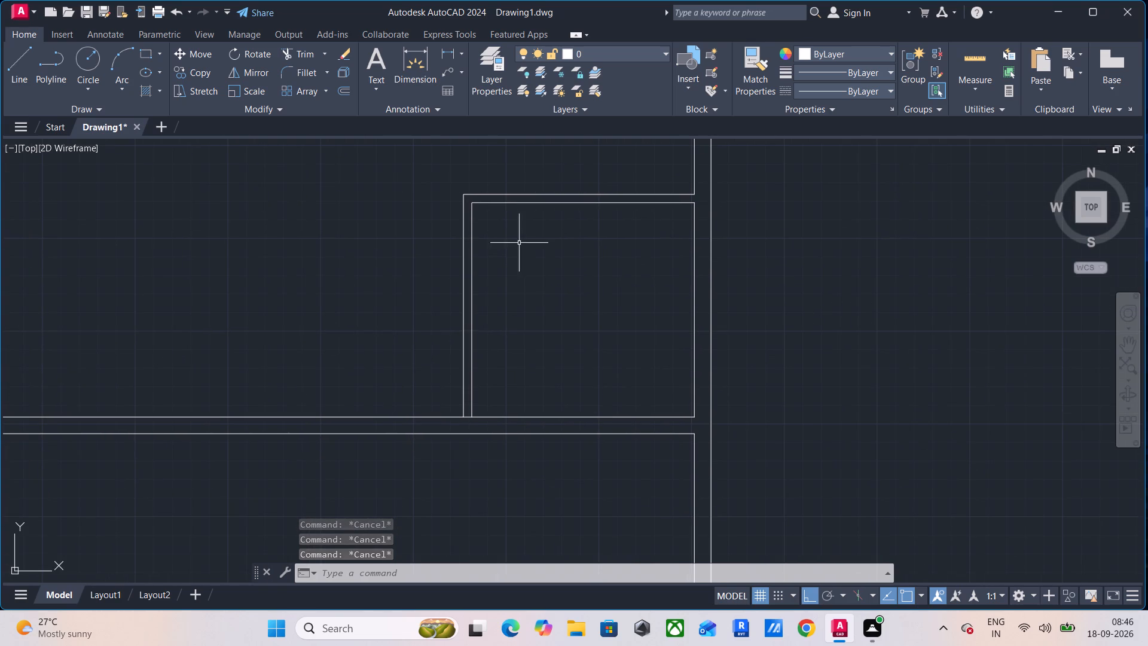
text(TR)
key(space)
scroll(471, 415, up, 4)
click(435, 432)
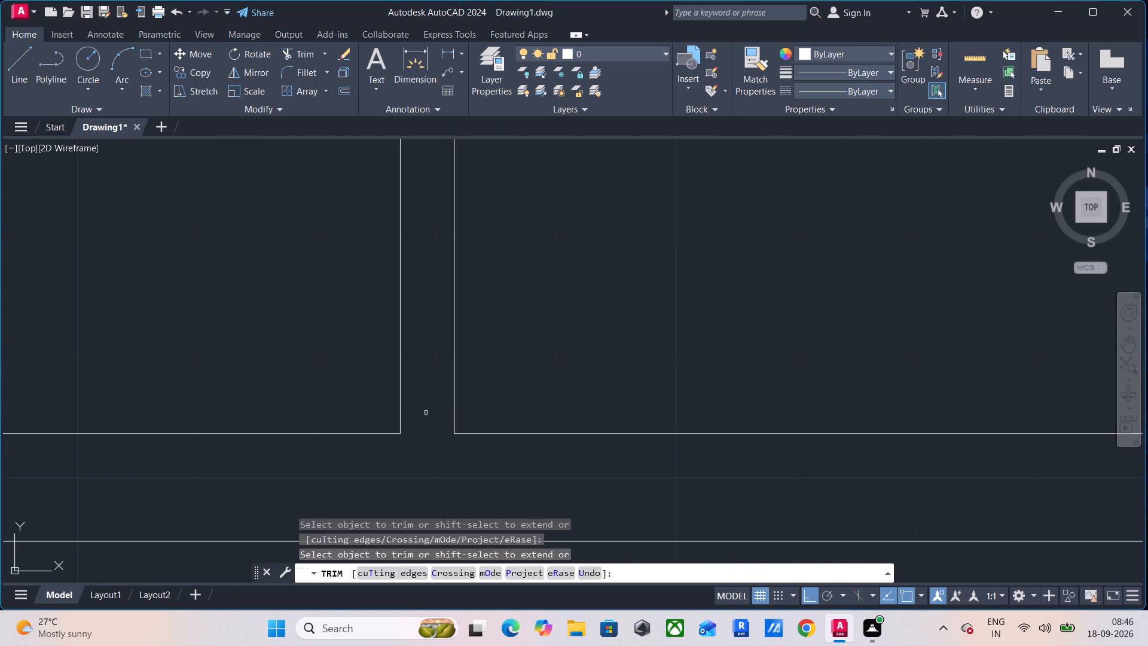
key(Escape)
scroll(425, 412, down, 6)
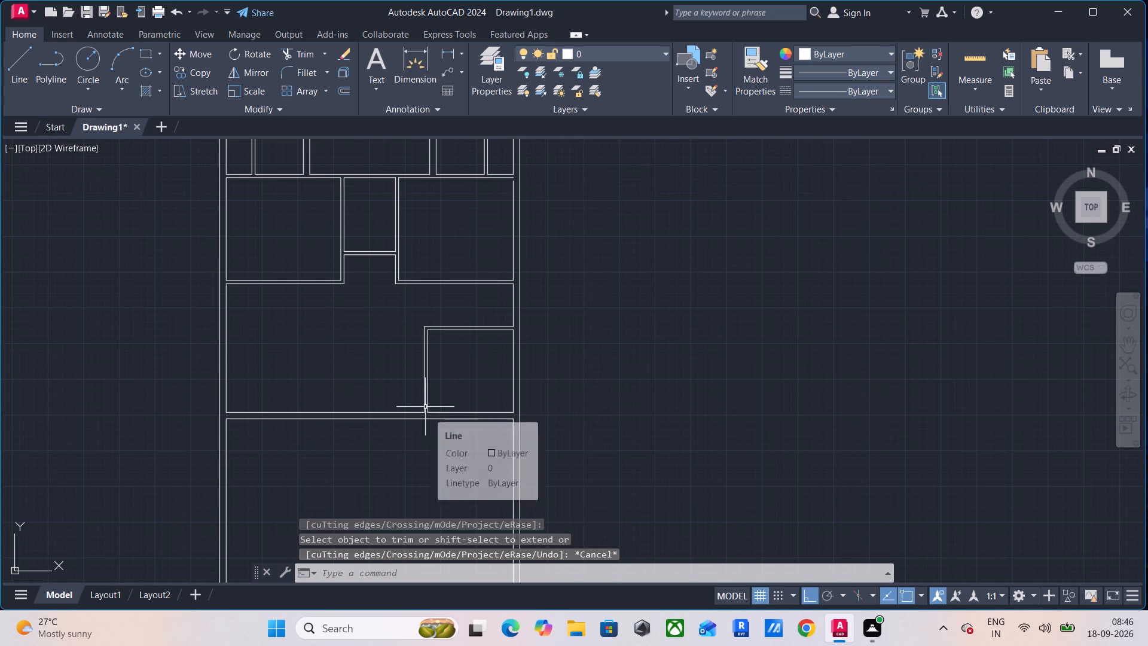
Offset the small lower-right room's bottom and right wall lines 2' into the room.
text(O 2')
key(Return)
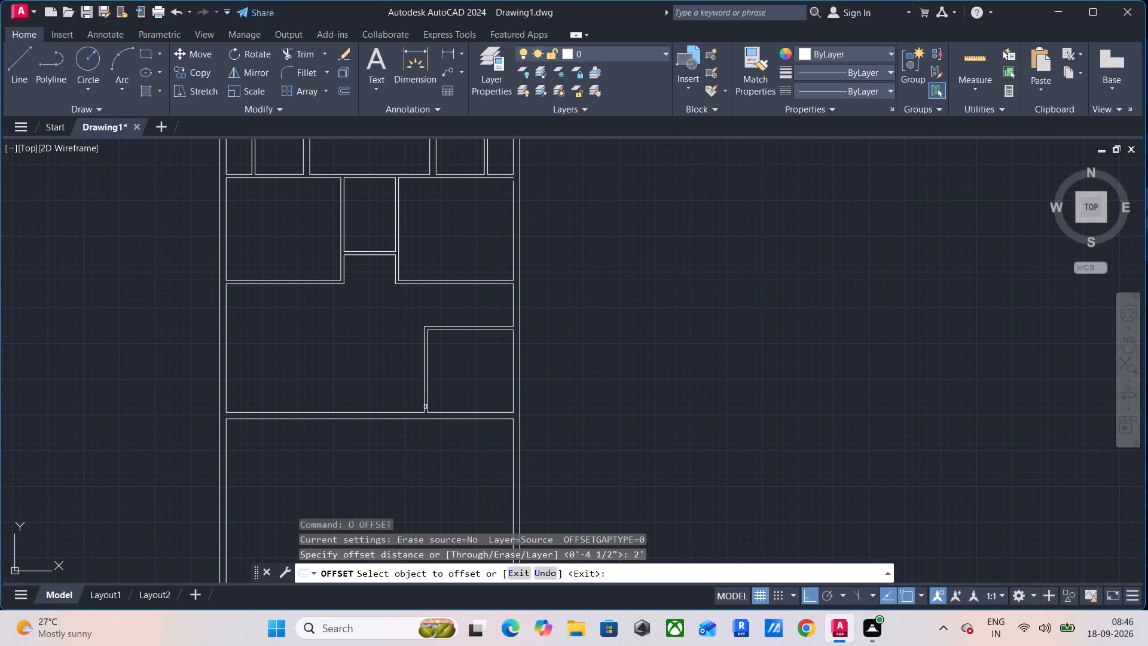
click(461, 411)
click(468, 401)
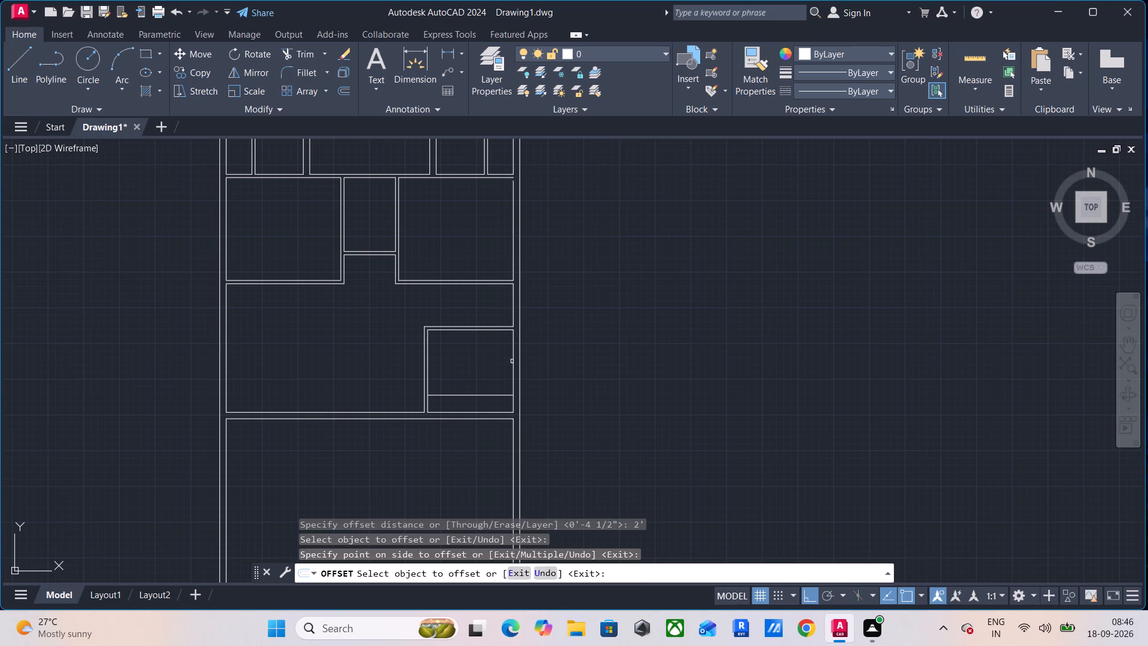
click(512, 360)
click(471, 371)
key(Escape)
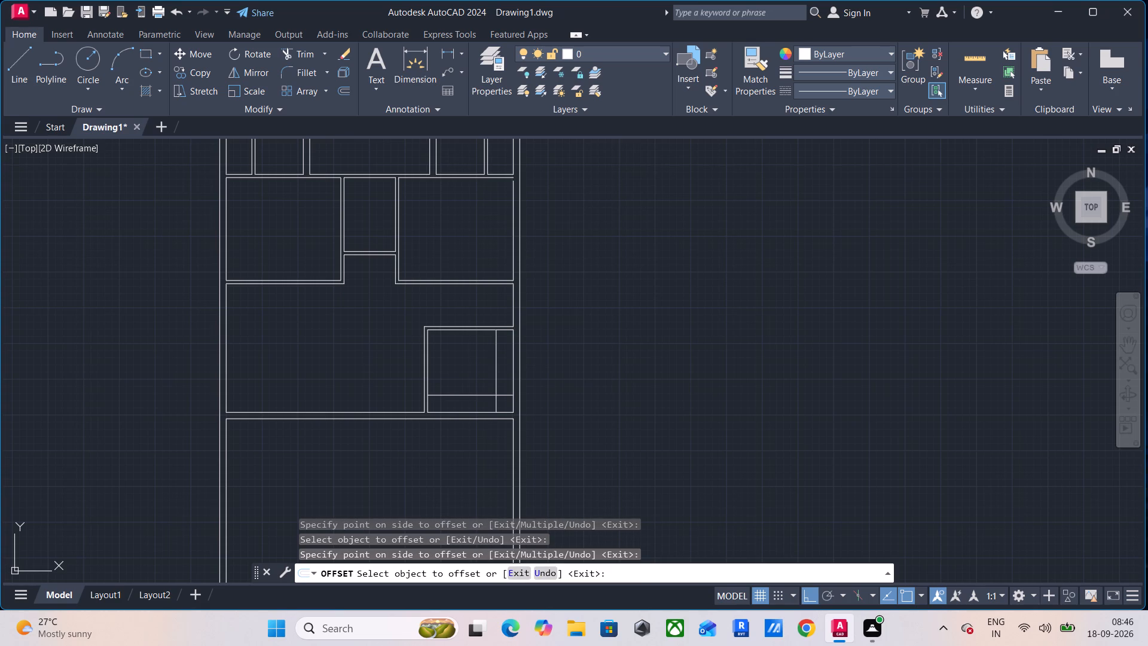
key(Escape)
key(Escape)
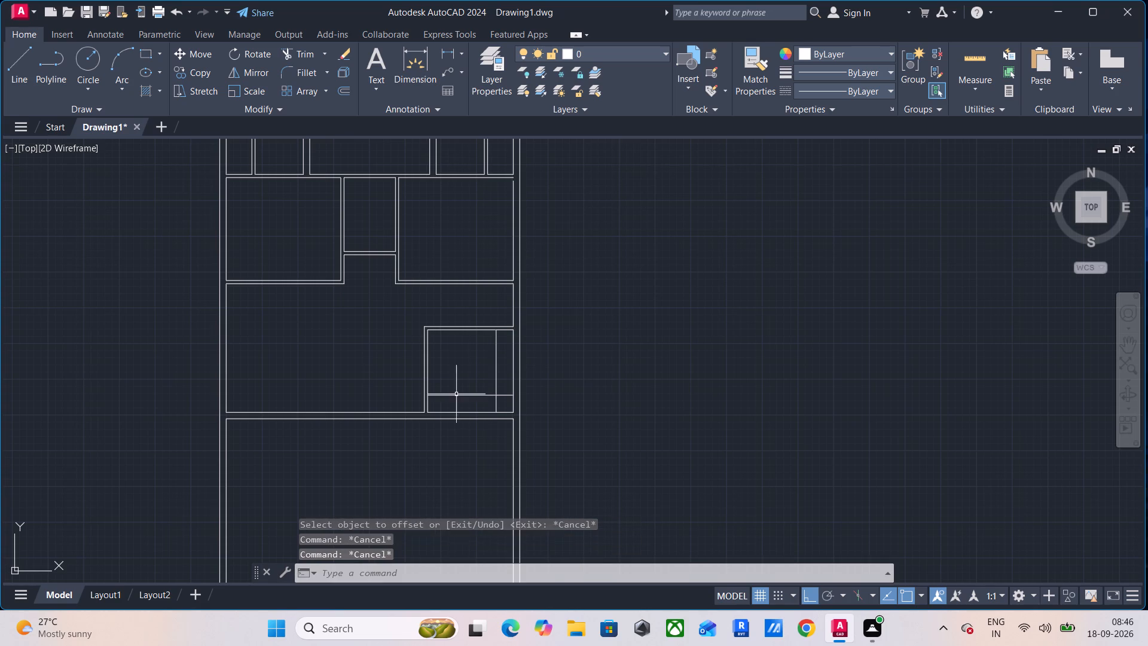
Trim the two 2' offset lines beyond their intersection so they meet in a clean L-shaped corner.
scroll(465, 395, up, 3)
text(TR)
key(space)
click(608, 392)
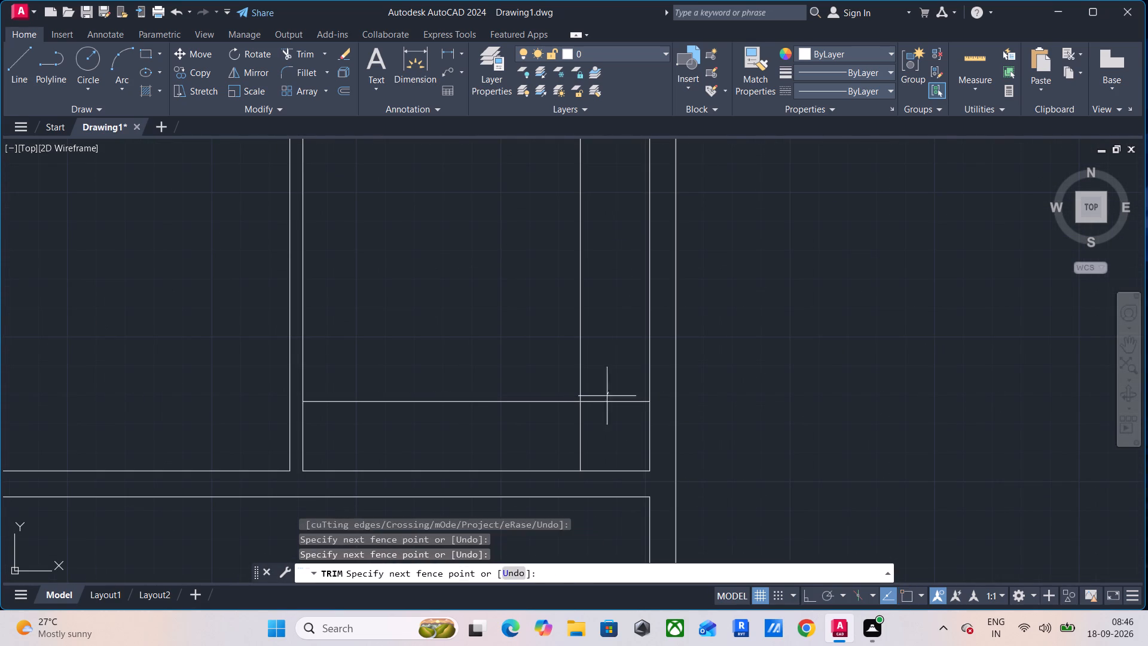
click(532, 467)
key(Escape)
key(Escape)
key(Escape)
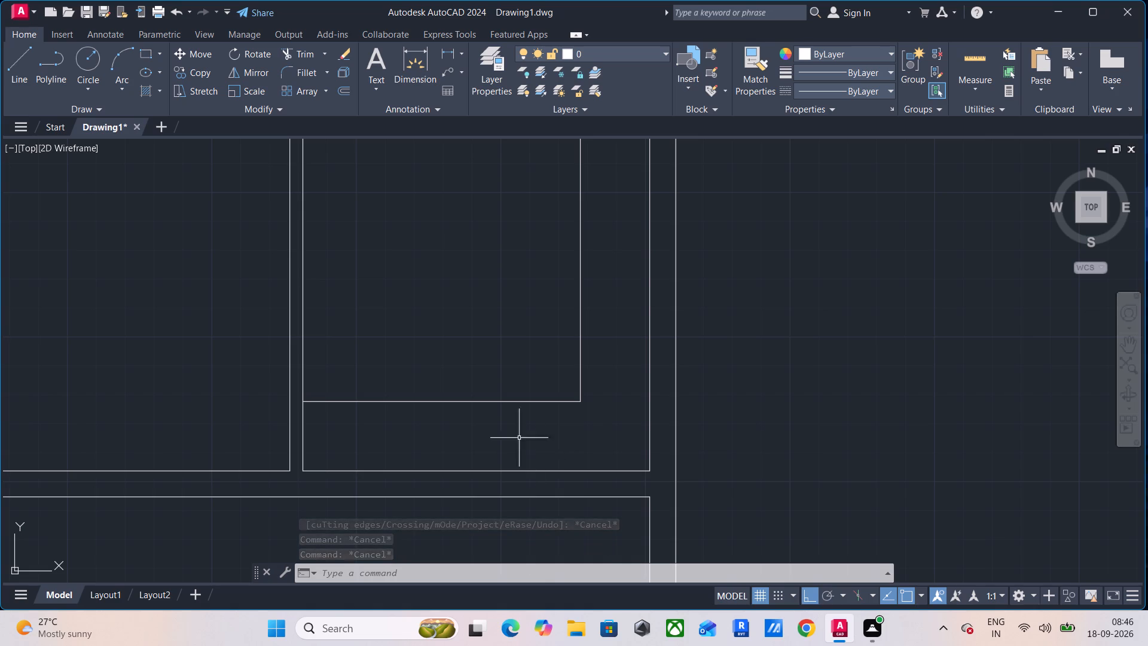
Extend both lines of the vertical 4.5" partition up to the right room's bottom partition.
scroll(510, 419, down, 3)
middle_drag(495, 383, 548, 428)
scroll(548, 428, down, 8)
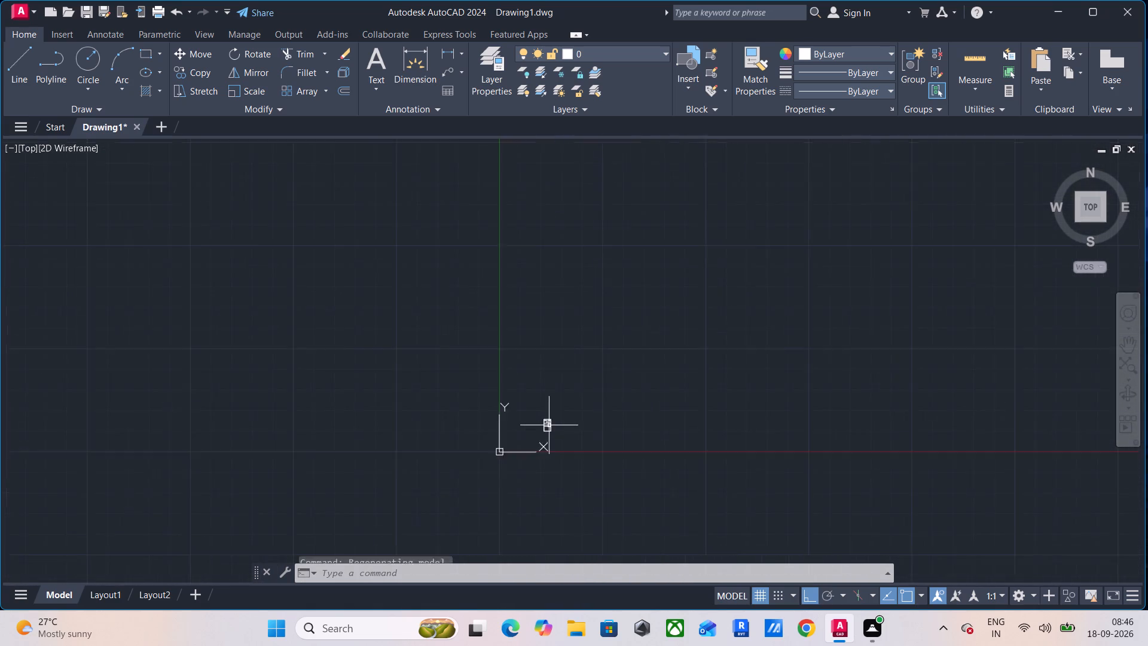
scroll(549, 425, down, 1)
middle_drag(549, 425, 493, 363)
scroll(493, 361, up, 5)
scroll(433, 364, up, 5)
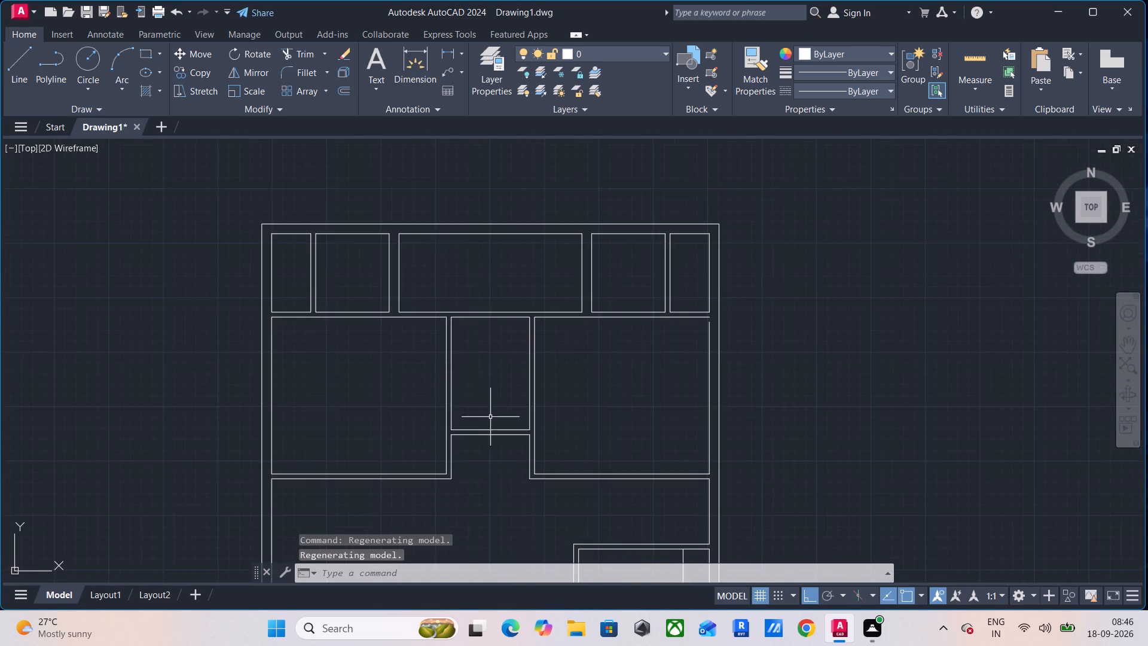
middle_drag(496, 419, 468, 240)
scroll(500, 326, up, 2)
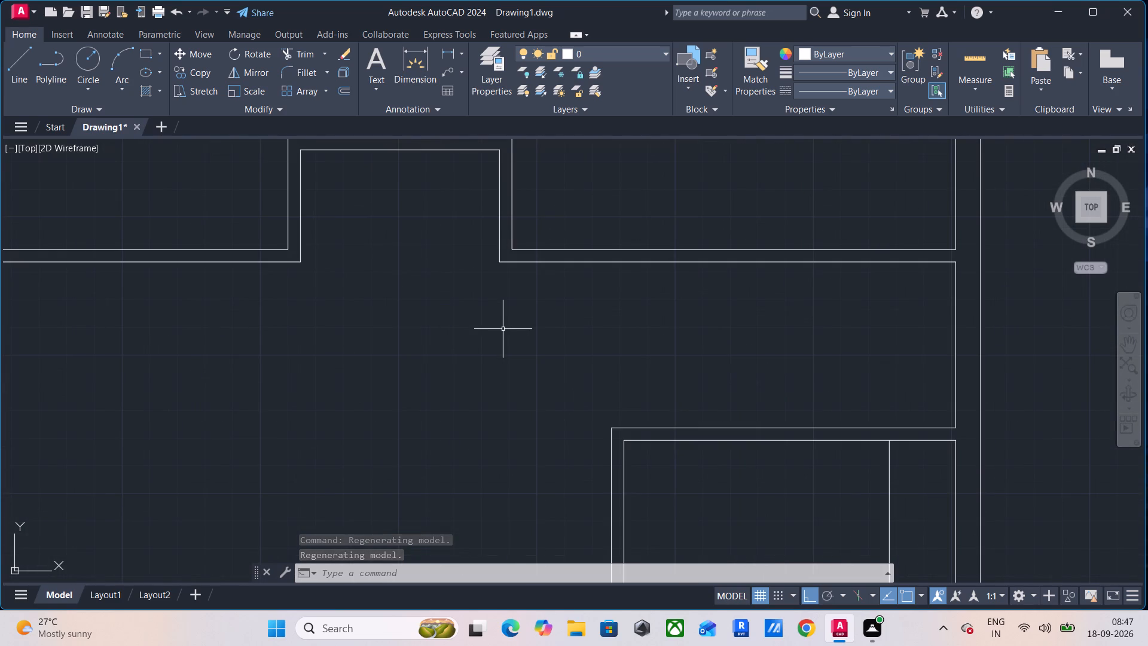
middle_drag(503, 330, 420, 208)
key(e)
key(x)
key(space)
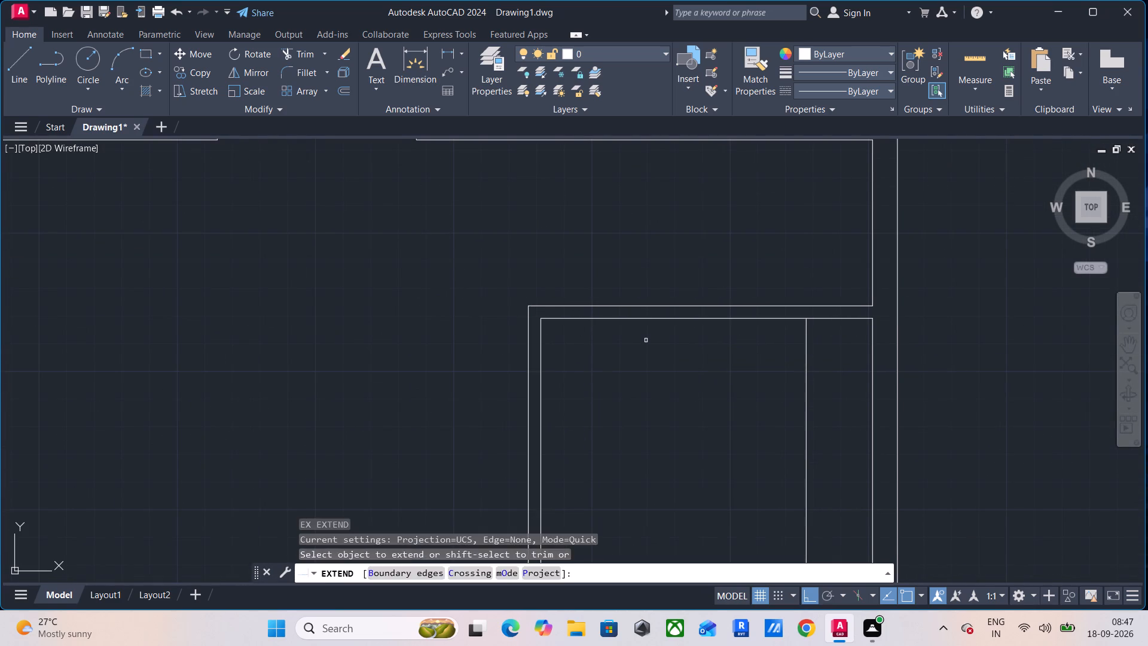
drag(642, 341, 625, 348)
click(455, 400)
click(621, 399)
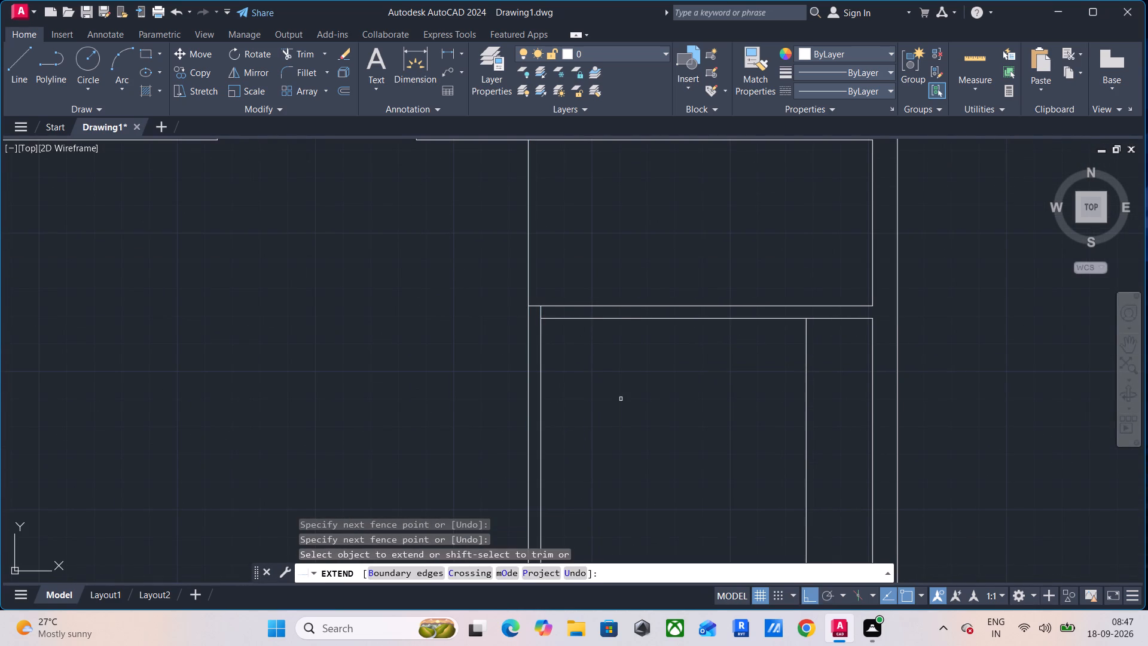
click(541, 395)
scroll(604, 390, down, 6)
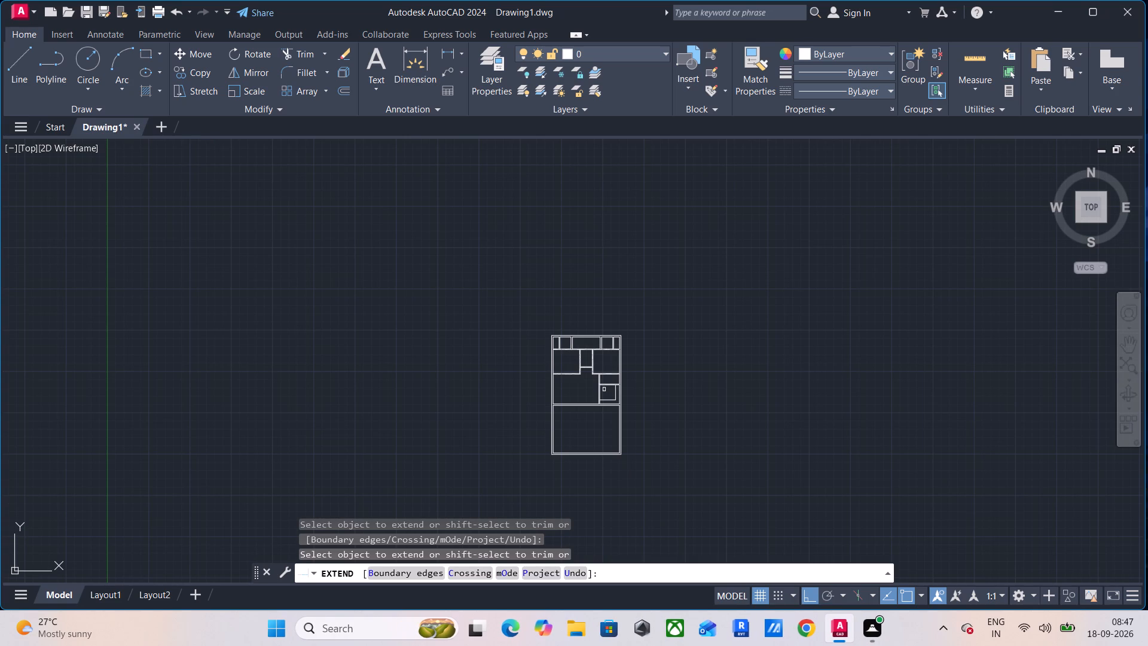
scroll(611, 380, up, 4)
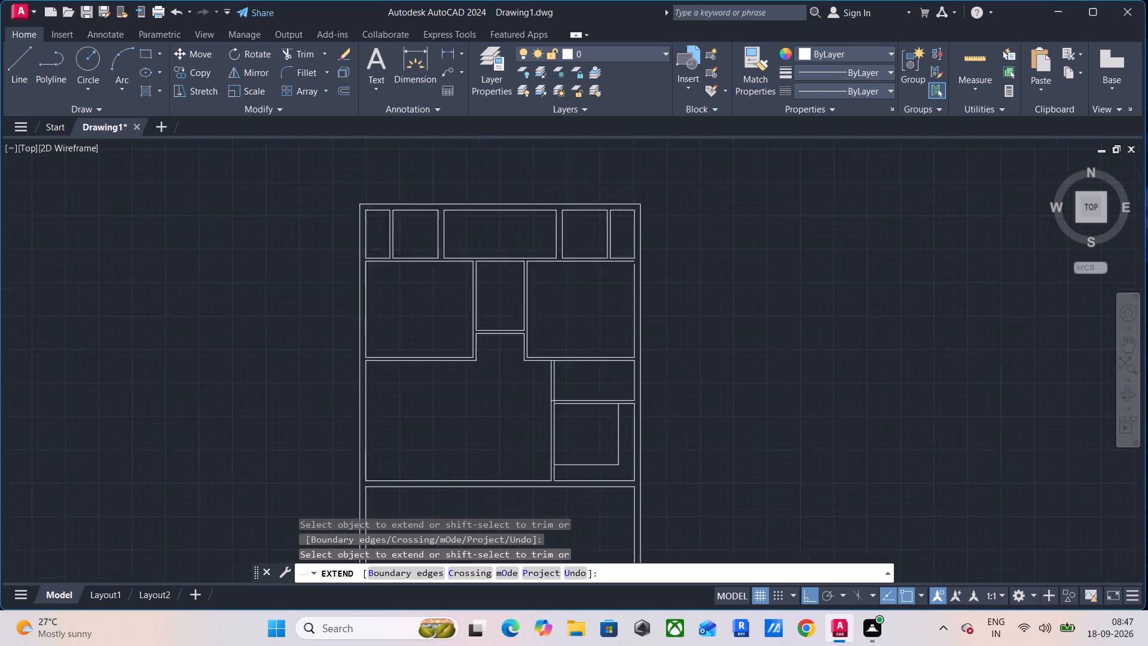
scroll(611, 380, up, 1)
middle_drag(590, 386, 541, 305)
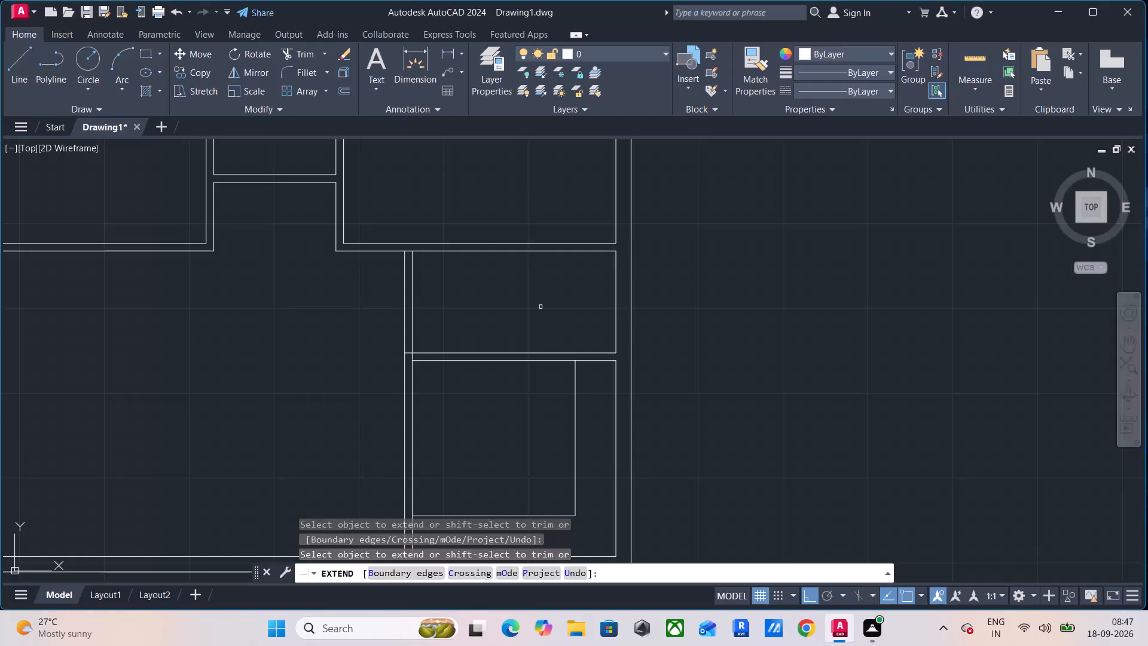
scroll(427, 358, up, 7)
scroll(422, 356, down, 1)
middle_drag(426, 356, 454, 351)
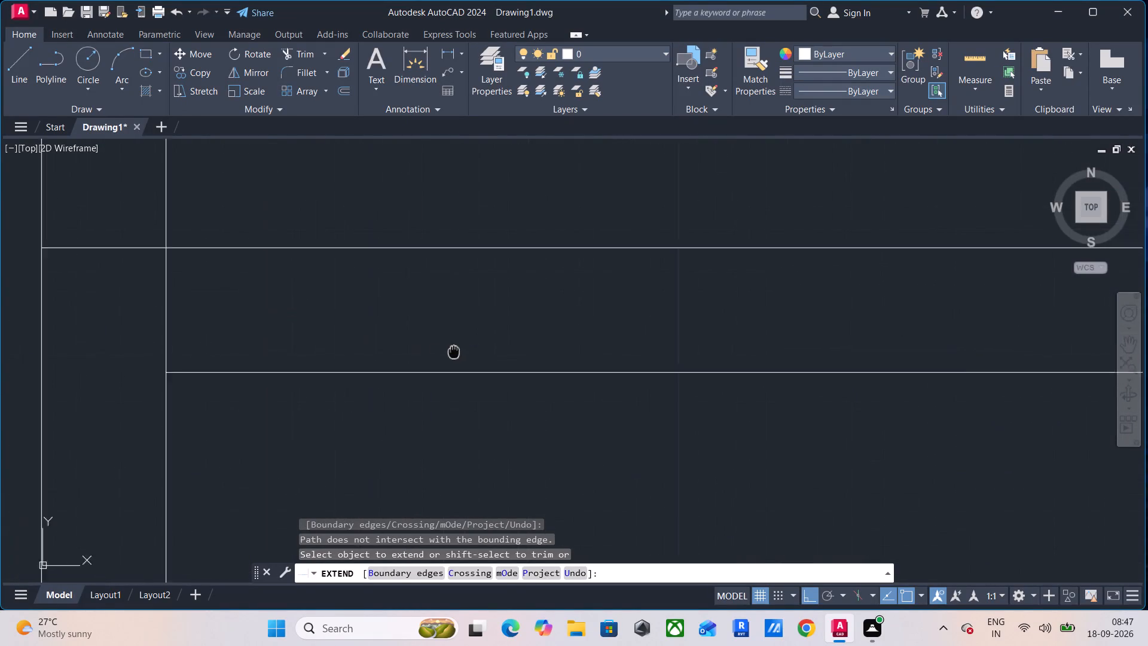
middle_drag(454, 351, 609, 317)
key(Escape)
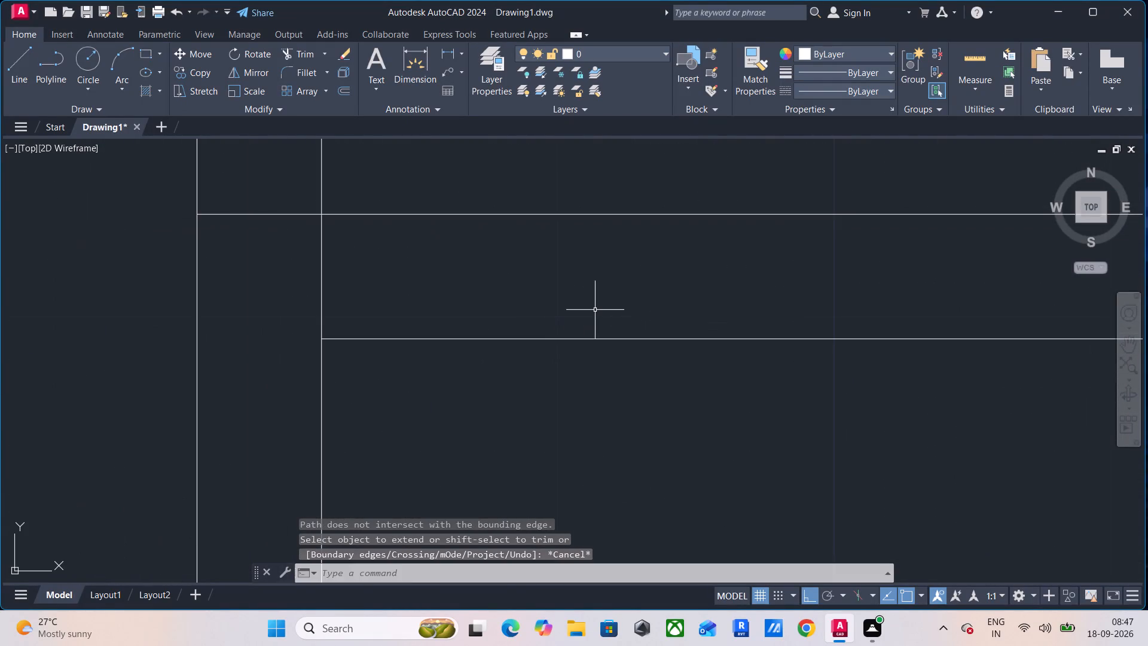
Trim the horizontal partition's upper line between the vertical partition's two lines to open the T-junction.
text(TR)
key(space)
click(279, 206)
click(338, 284)
scroll(343, 287, down, 4)
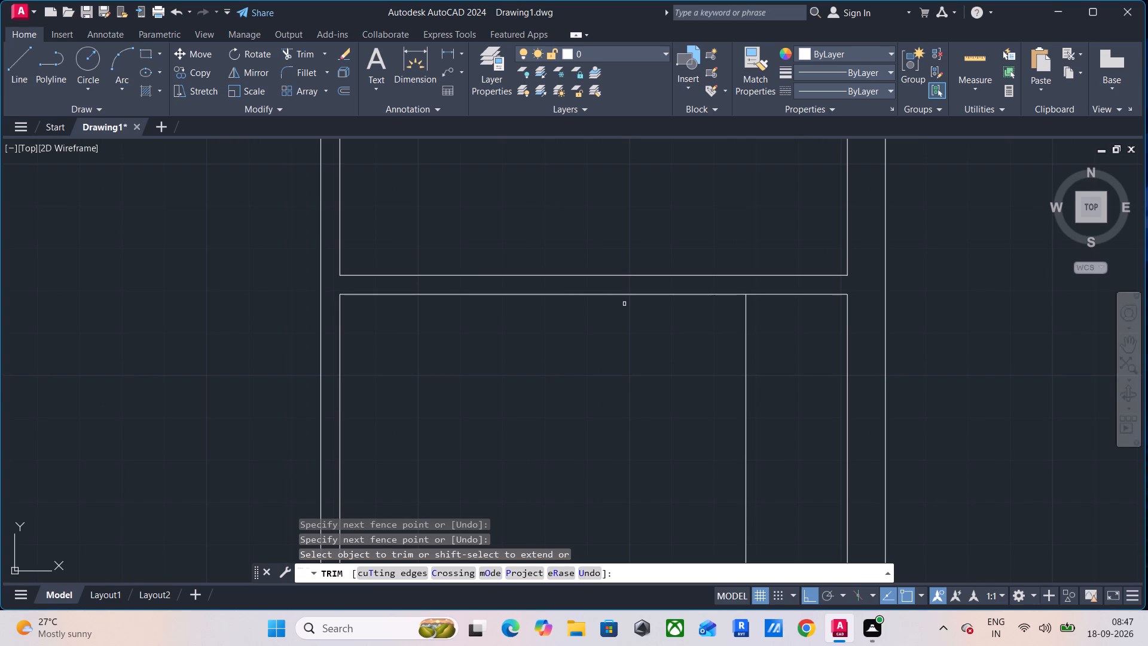
scroll(631, 306, down, 3)
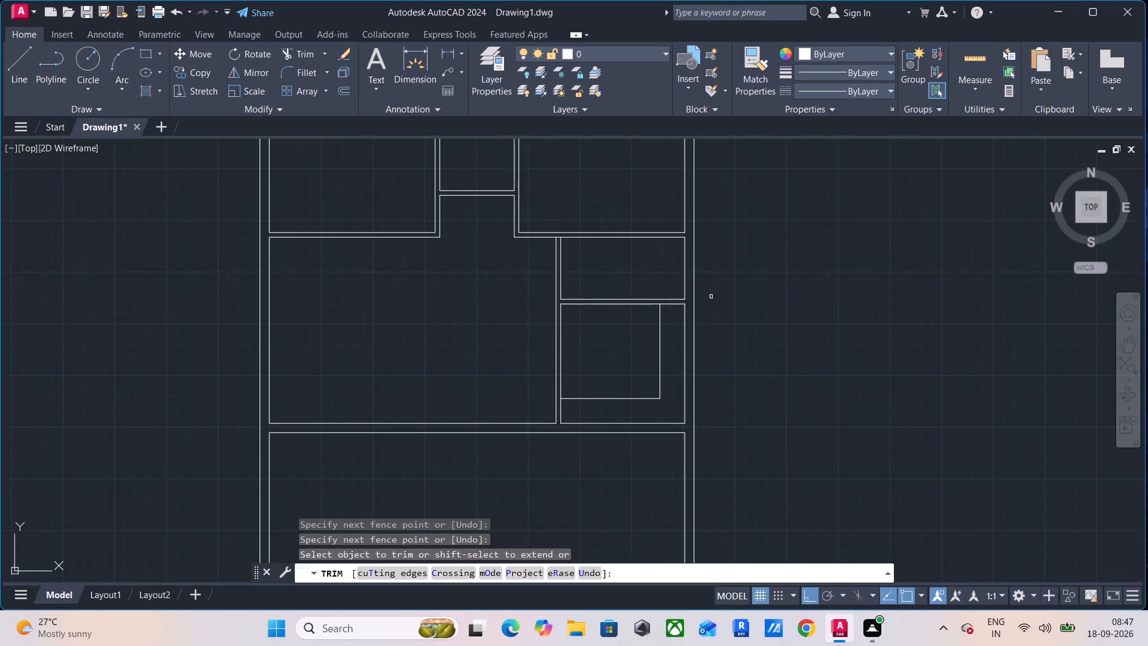
middle_drag(703, 301, 601, 325)
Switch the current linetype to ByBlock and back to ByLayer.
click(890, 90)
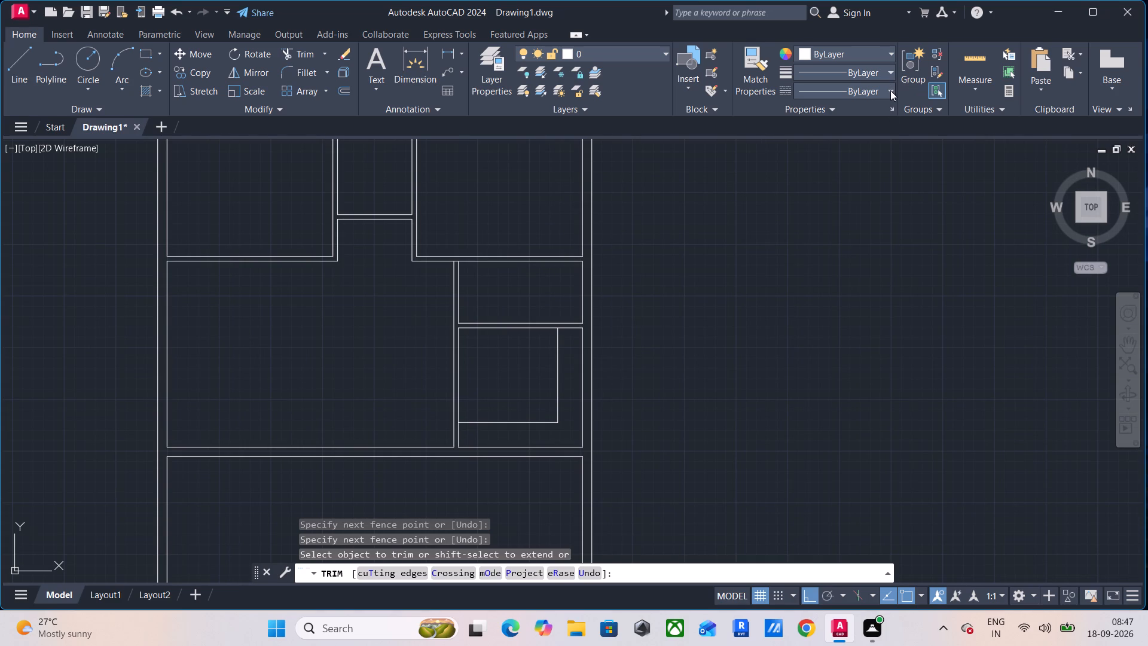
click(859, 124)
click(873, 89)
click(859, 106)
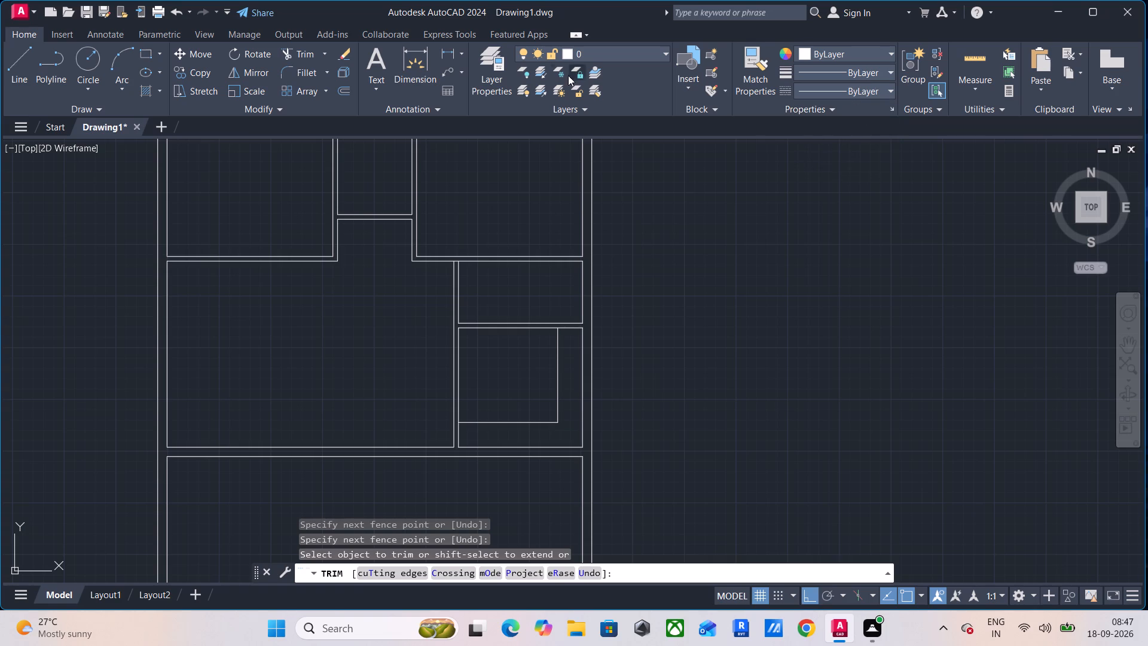
Create a new layer in the drawing's layer list.
click(498, 84)
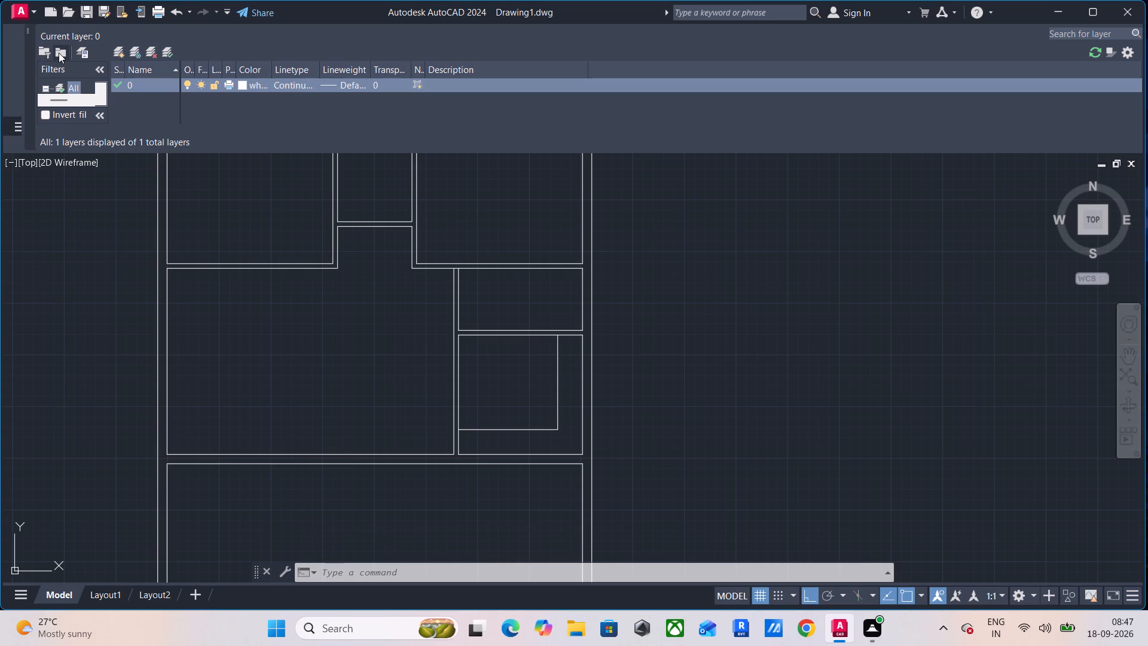
click(117, 54)
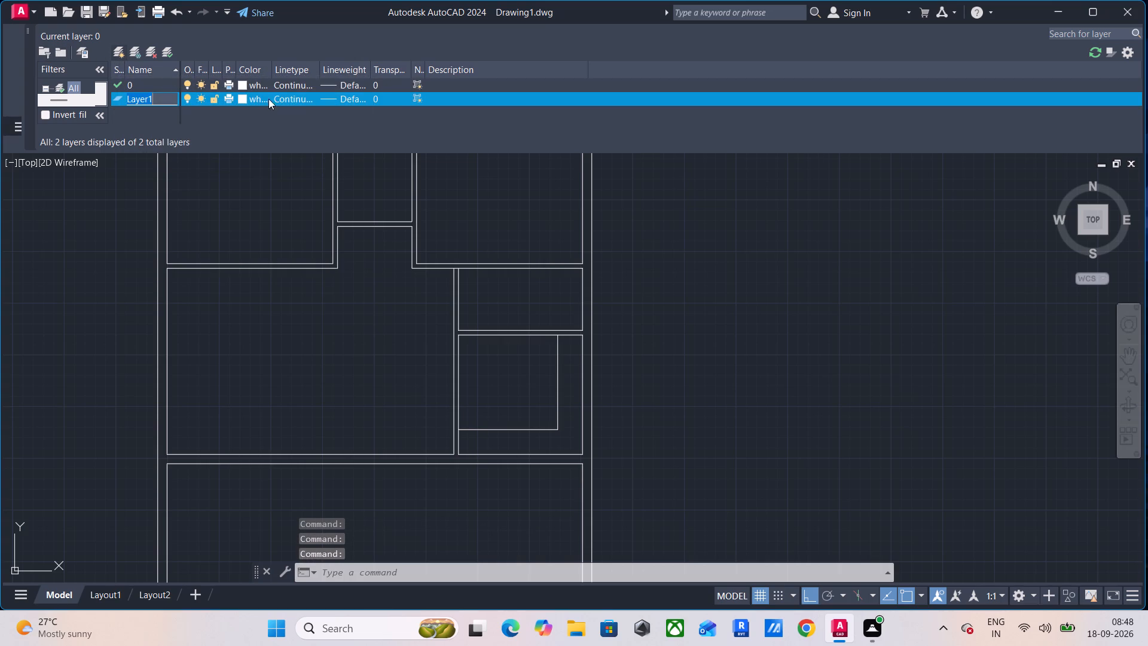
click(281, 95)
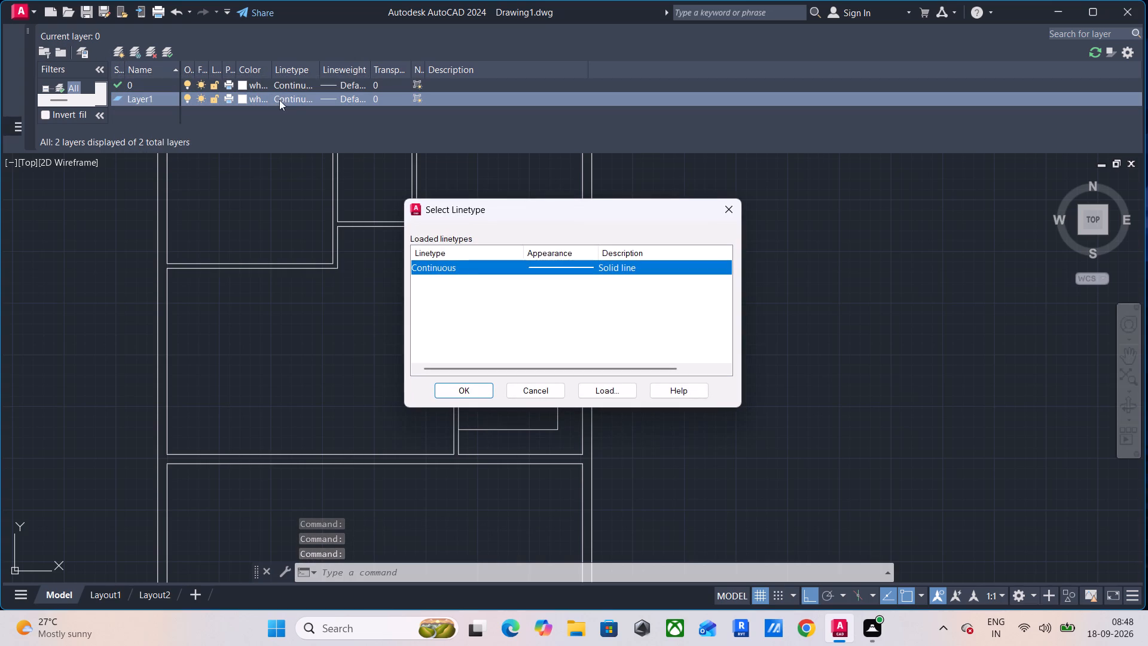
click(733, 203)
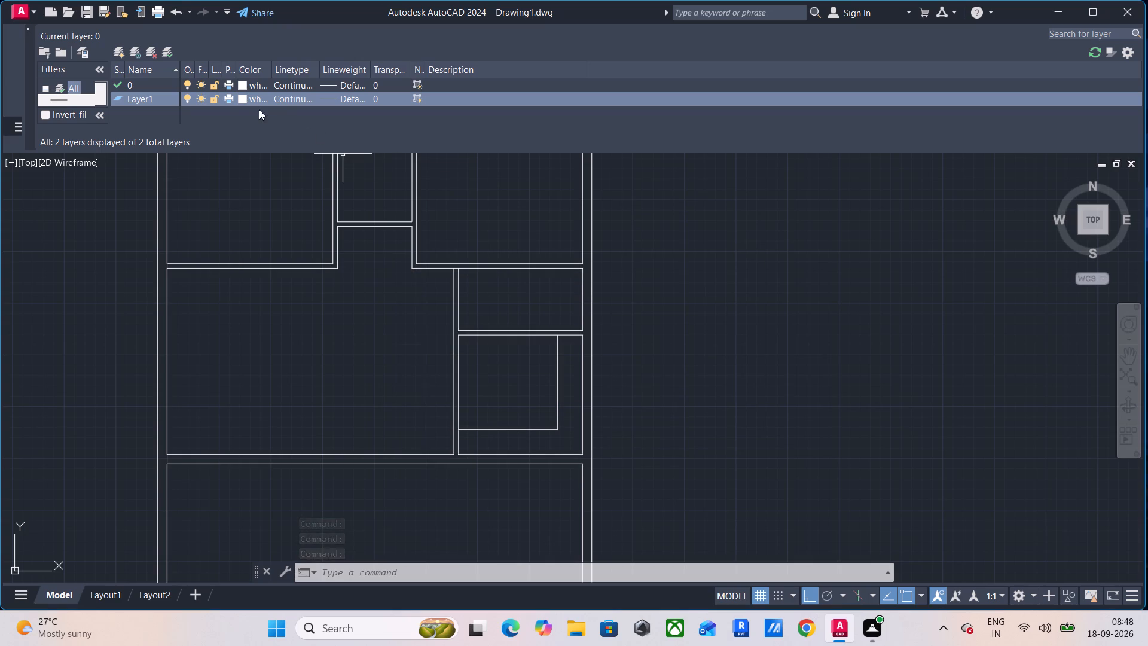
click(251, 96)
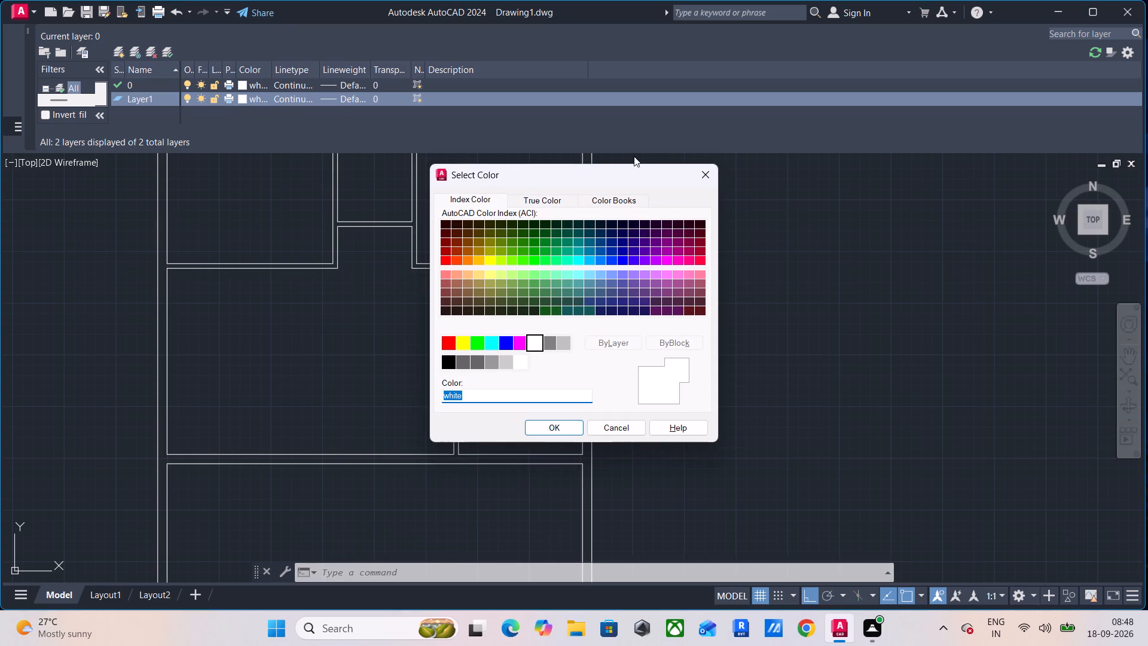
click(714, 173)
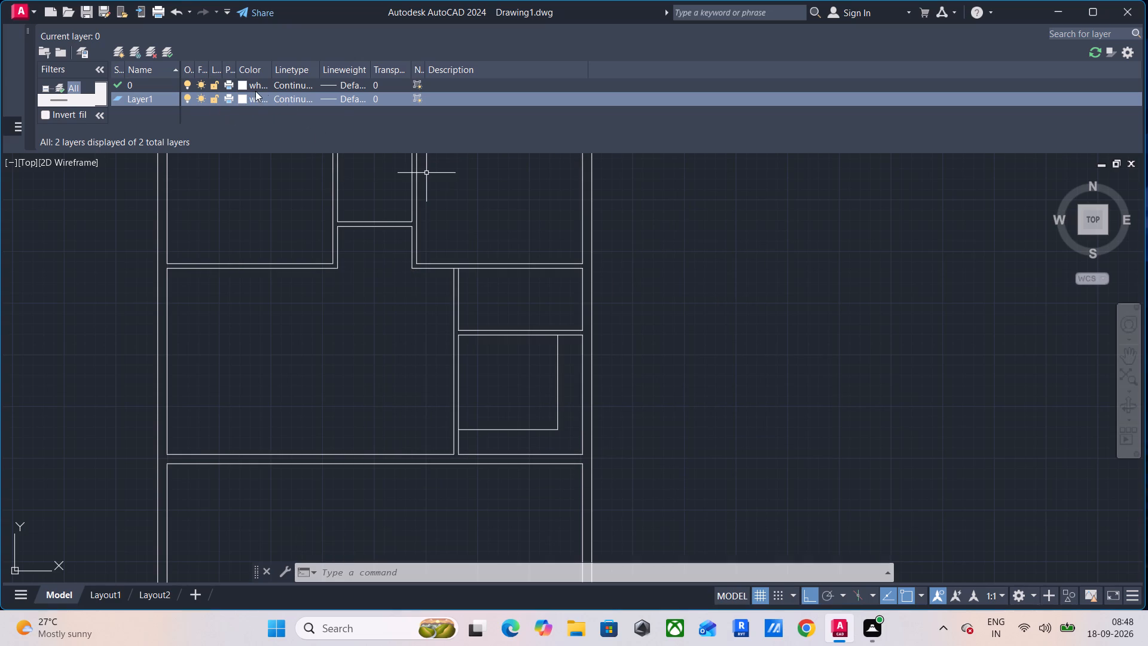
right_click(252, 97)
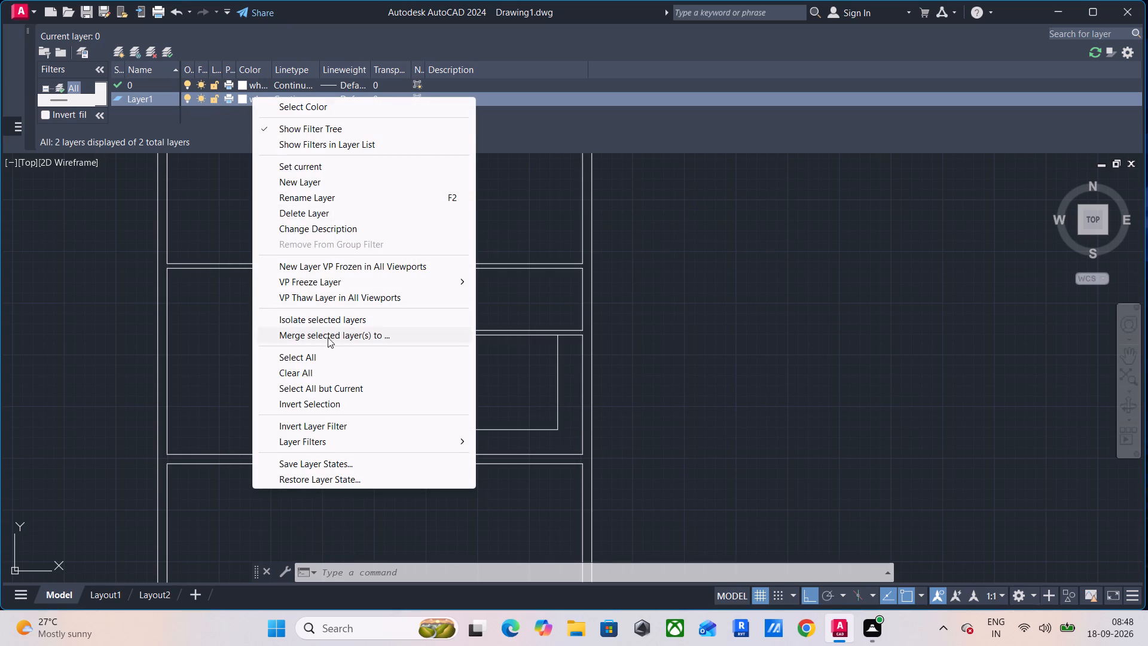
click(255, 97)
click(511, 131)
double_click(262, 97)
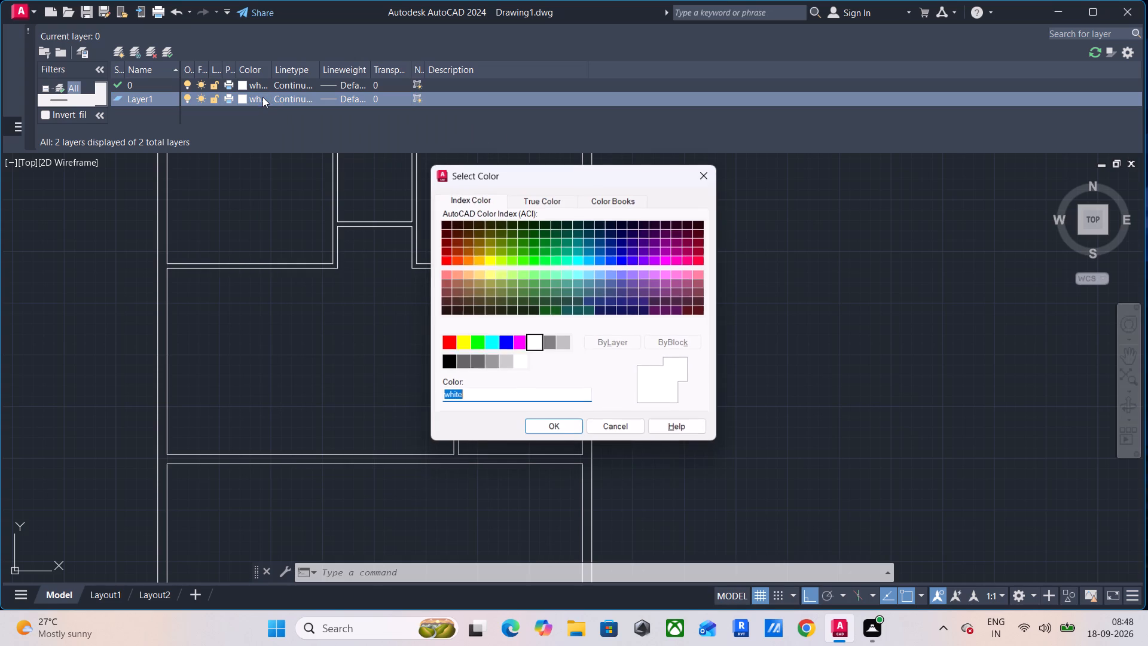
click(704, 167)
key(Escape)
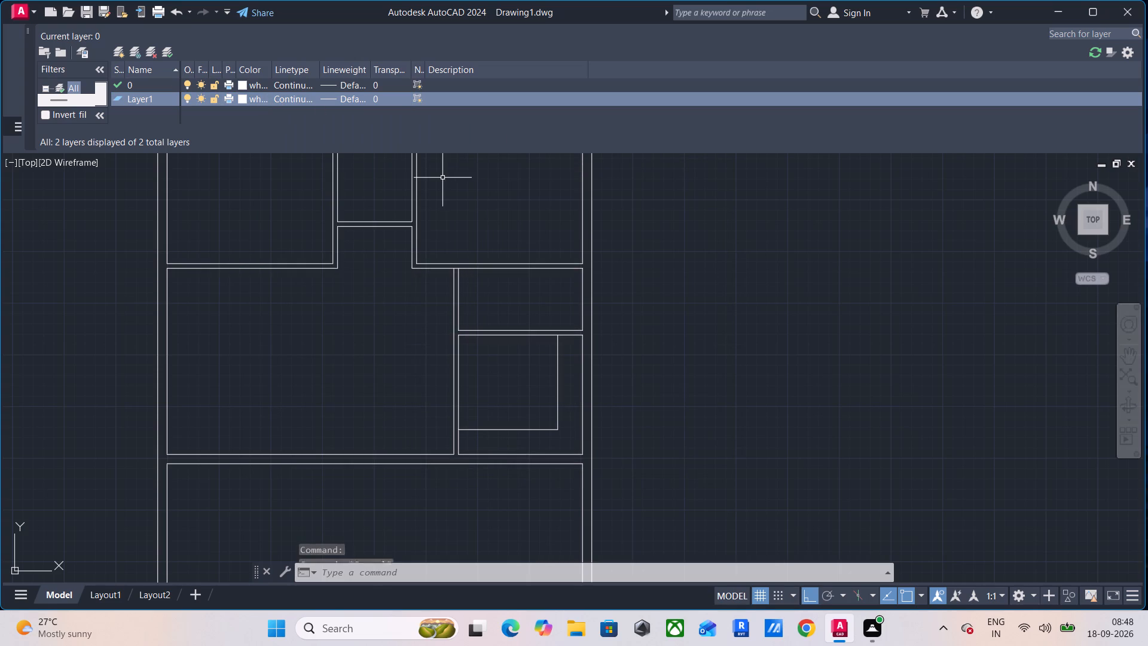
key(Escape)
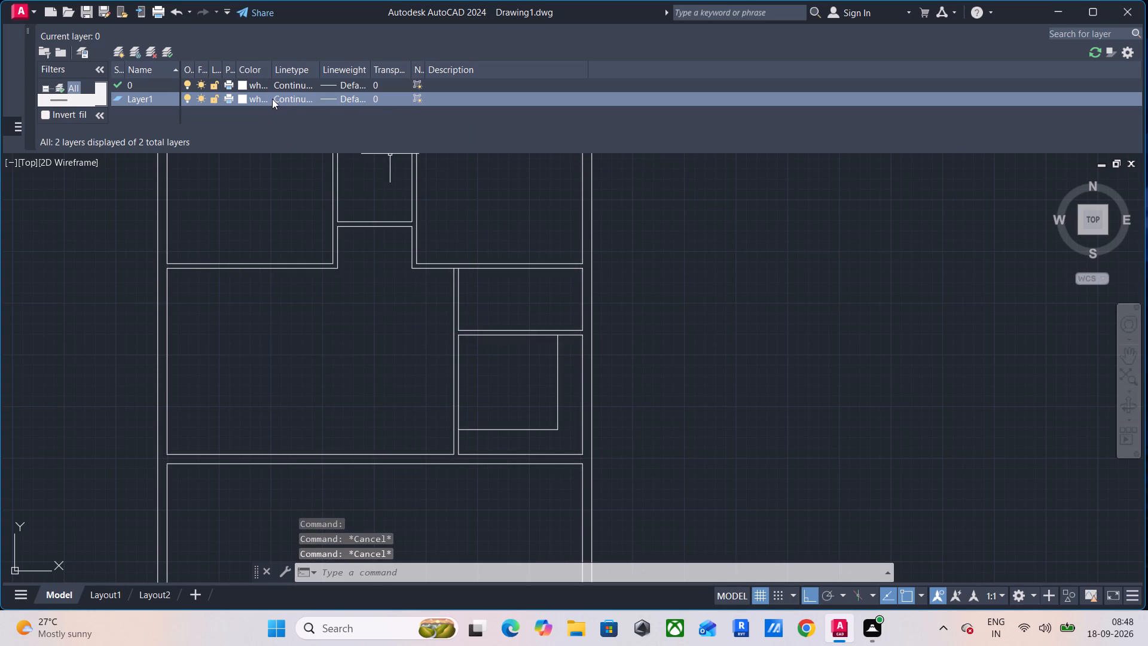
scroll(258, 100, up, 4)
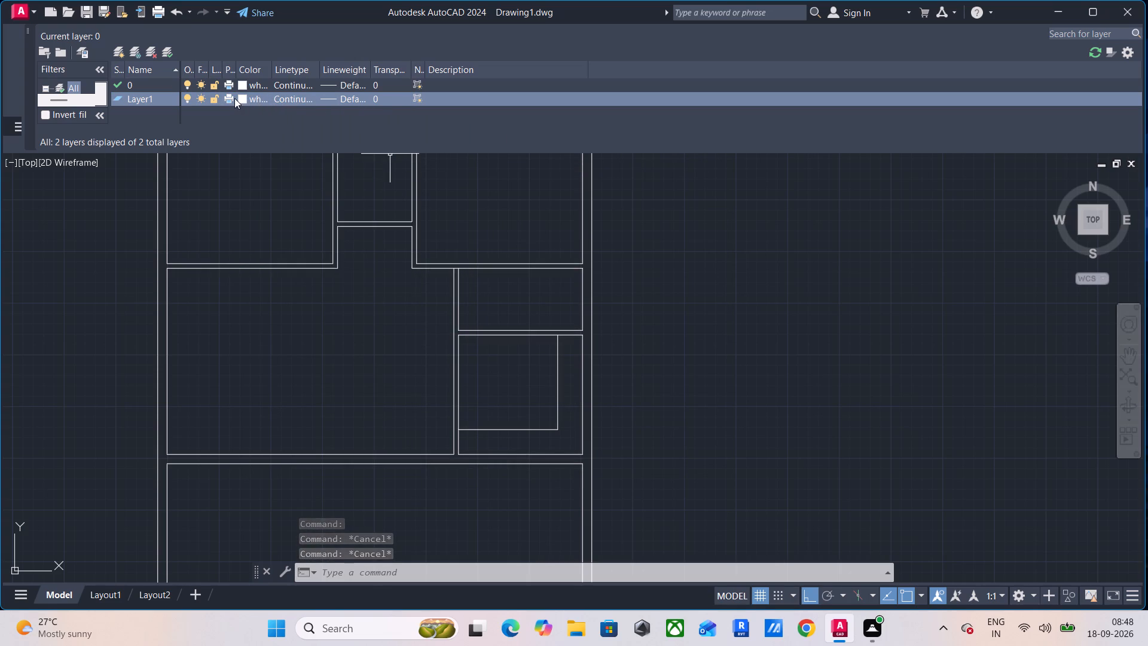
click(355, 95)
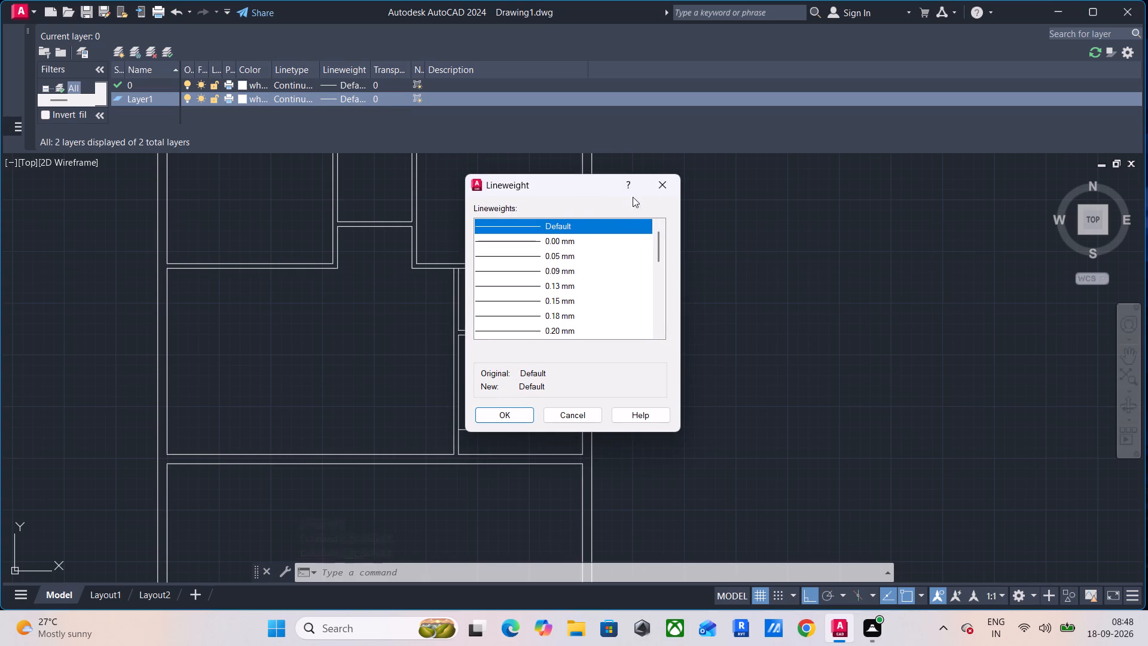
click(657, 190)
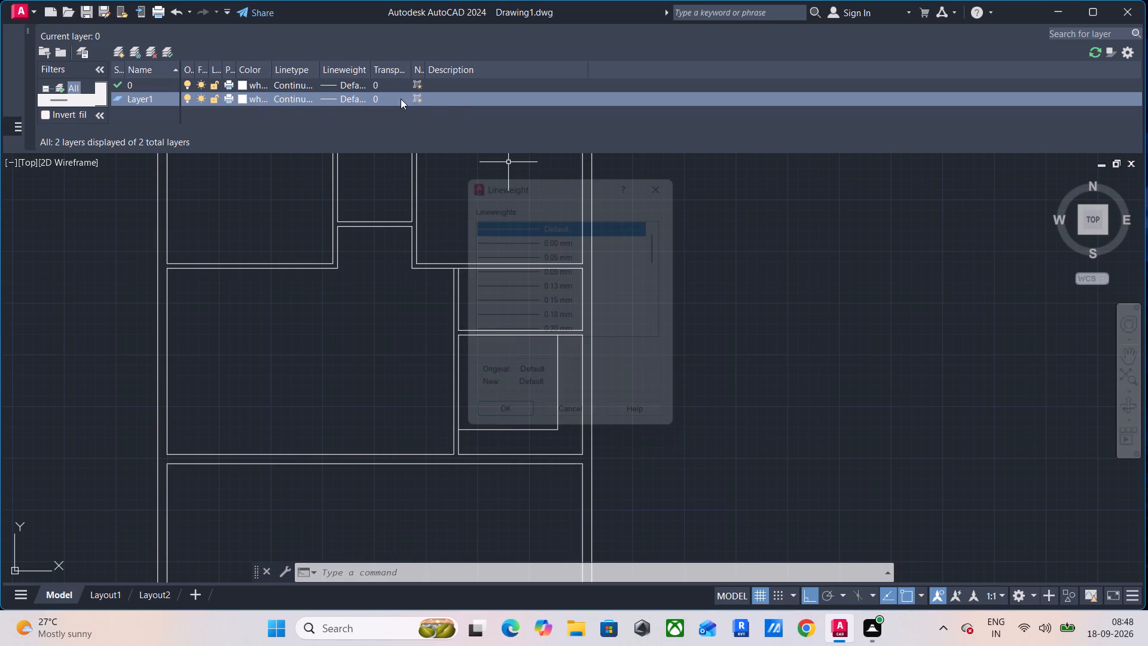
Rename the new layer as KITCHEN.
click(139, 102)
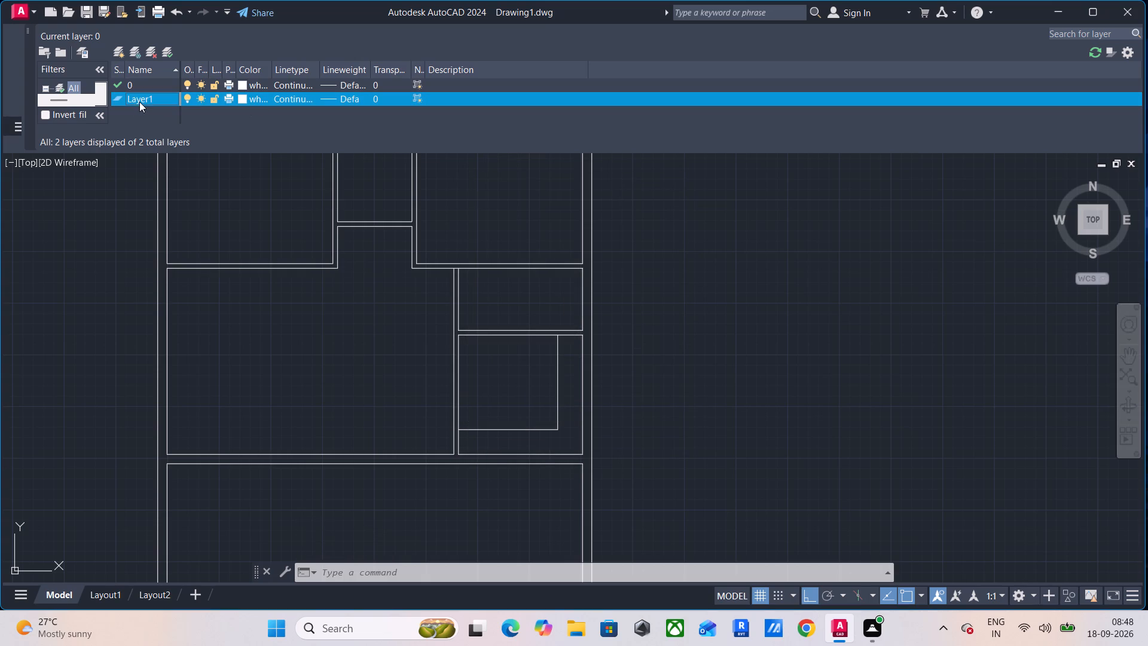
click(146, 98)
click(158, 96)
drag(158, 96, 134, 97)
drag(134, 97, 125, 97)
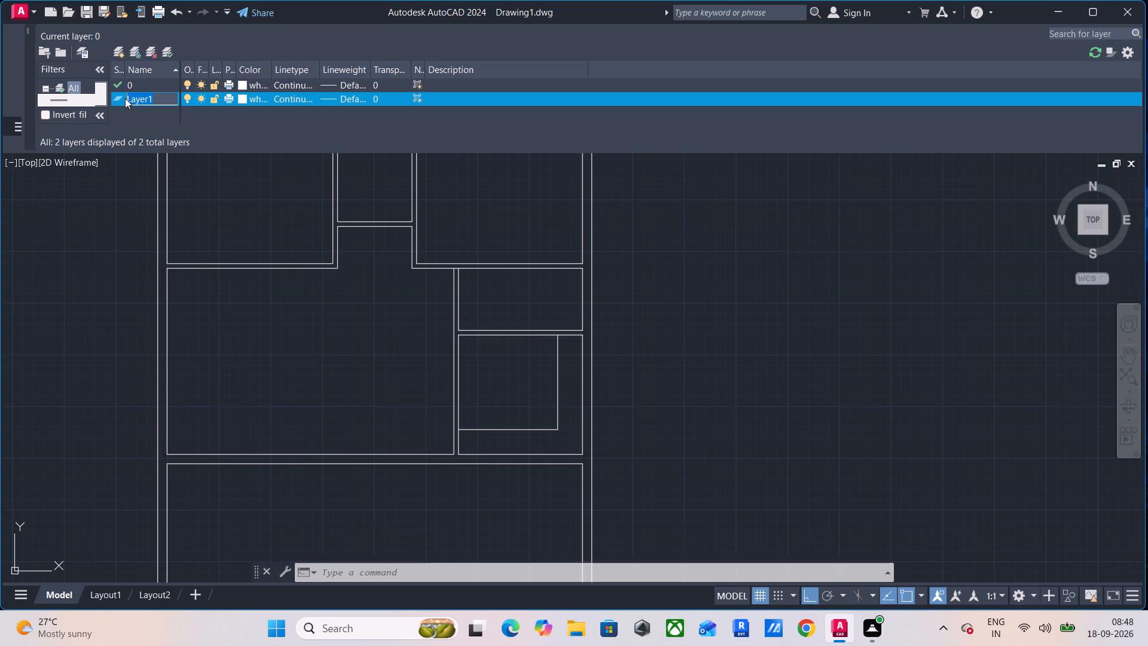
text(KITCHEN)
key(Return)
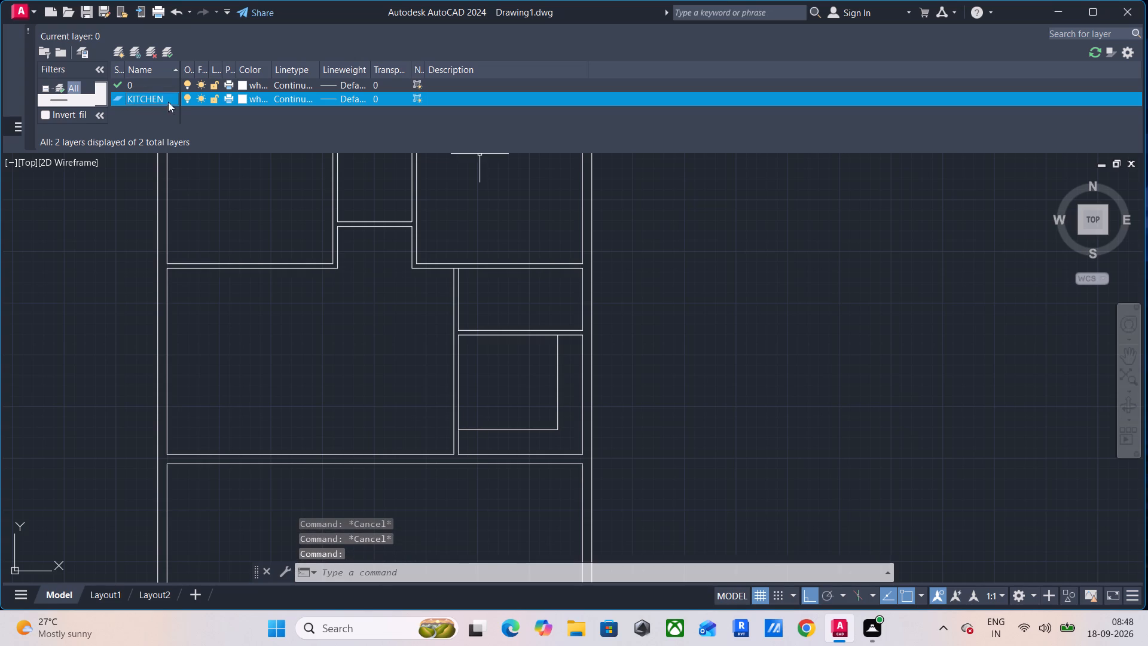
Set the KITCHEN layer's color to red and leave the layer settings.
click(241, 99)
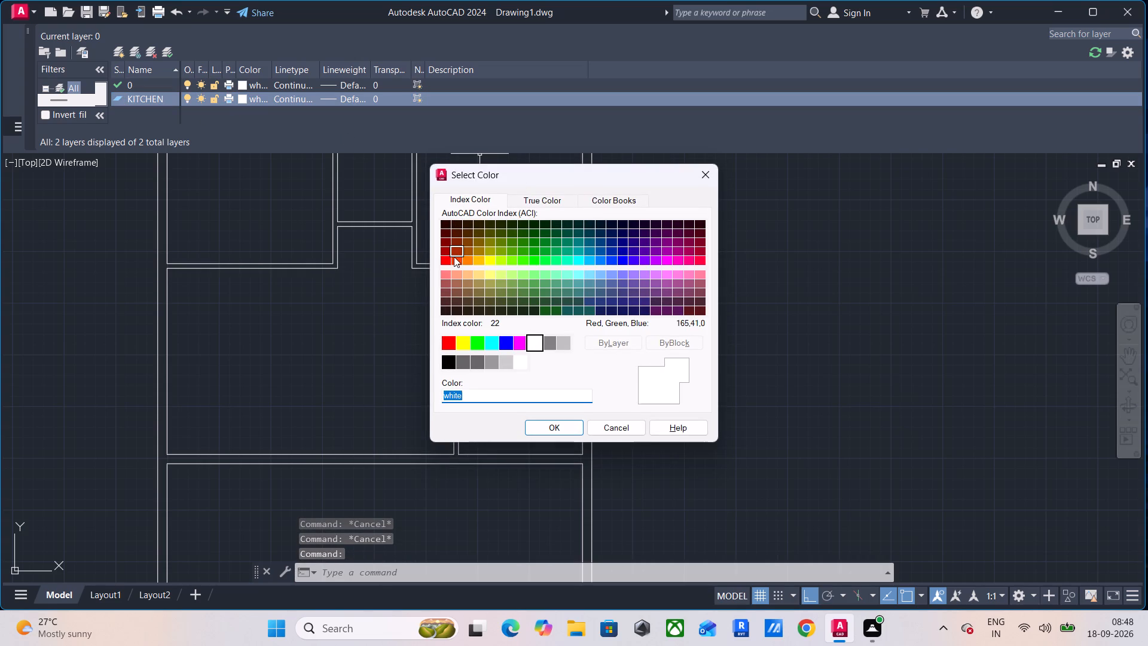
click(450, 339)
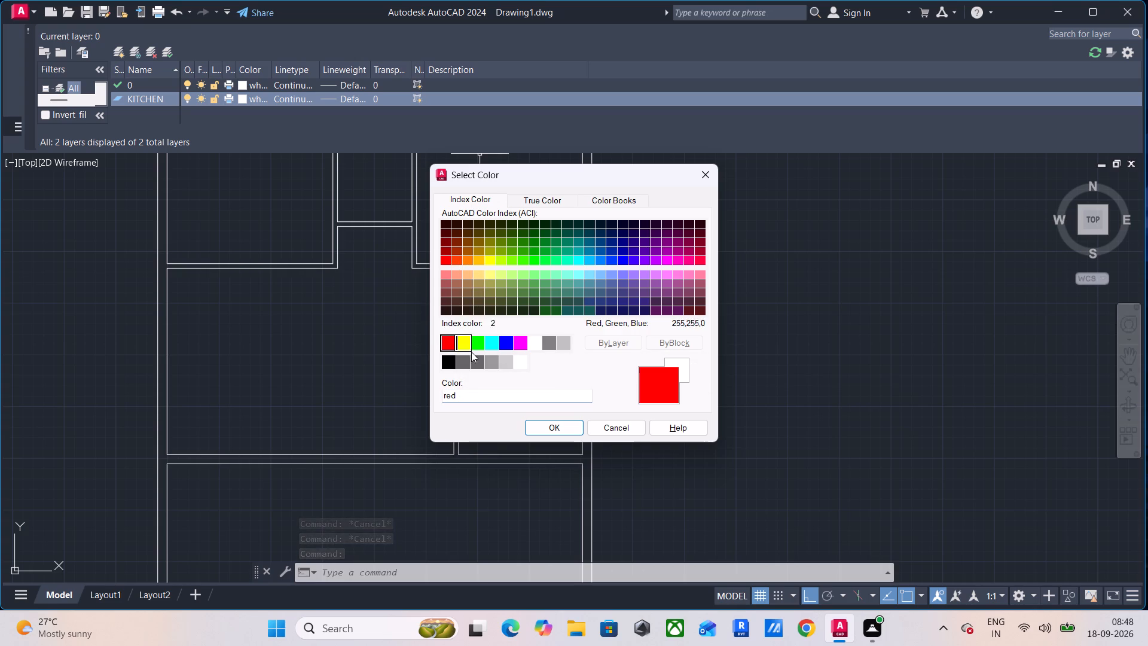
click(544, 428)
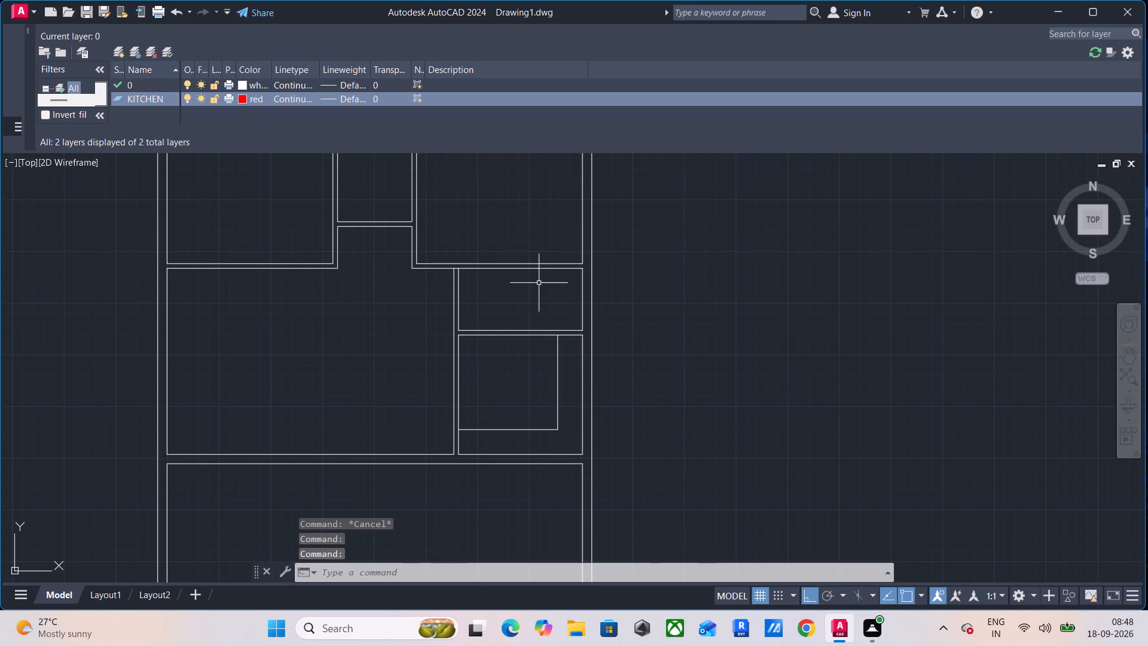
key(Escape)
key(Escape)
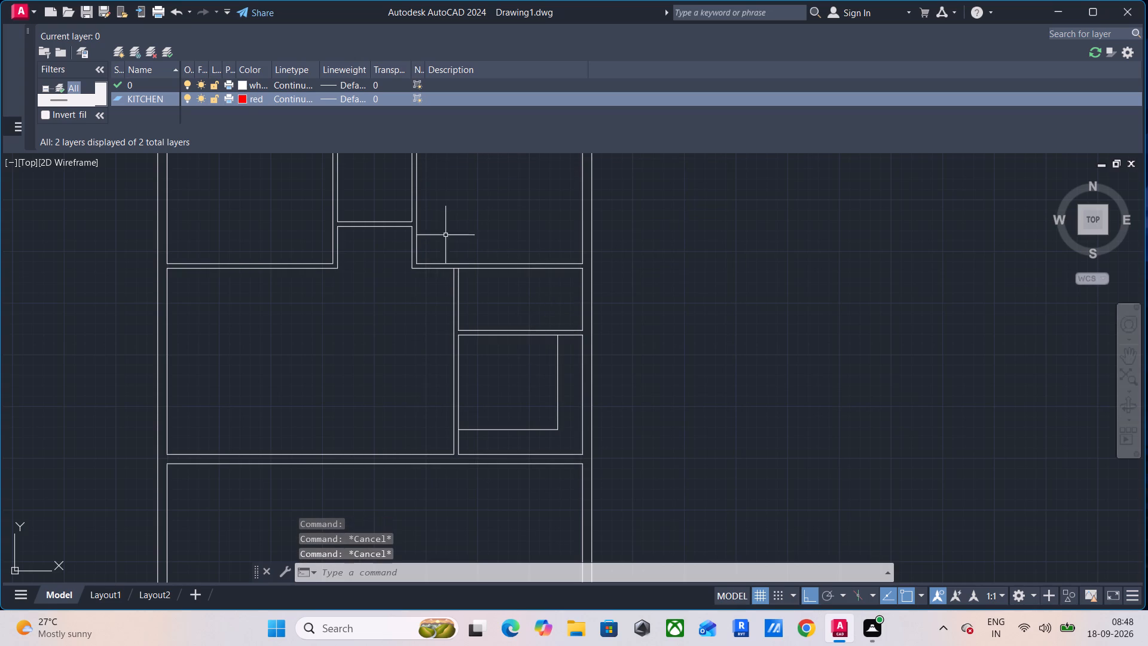
key(Escape)
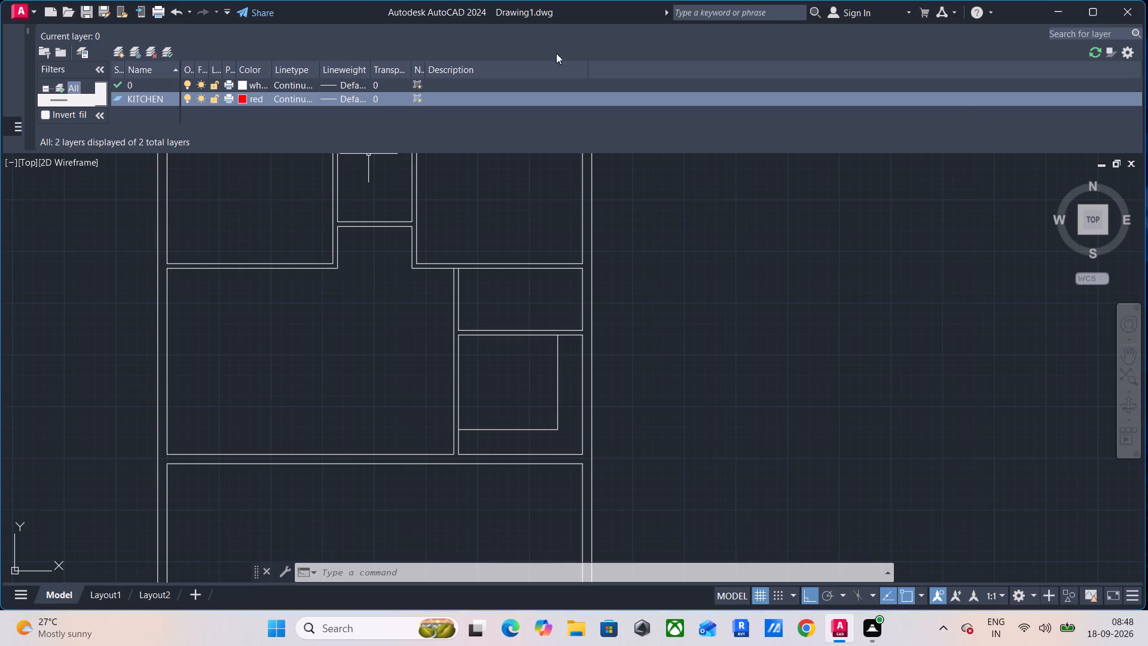
click(26, 28)
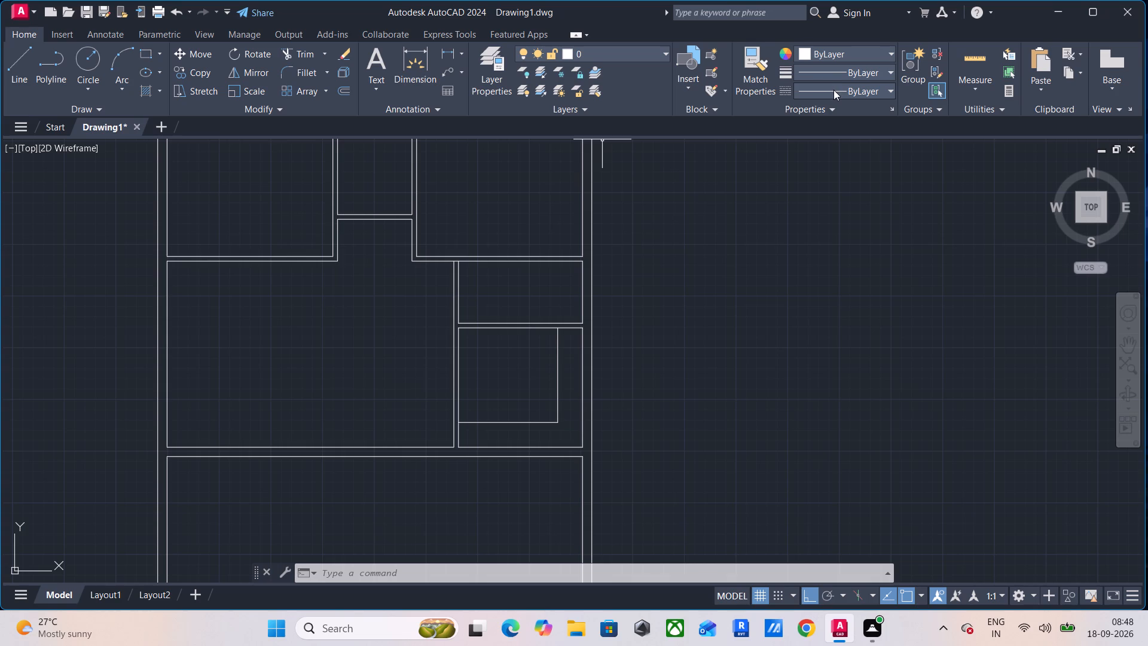
Move the two lines of the L-shaped counter outline onto the KITCHEN layer.
drag(575, 370, 567, 377)
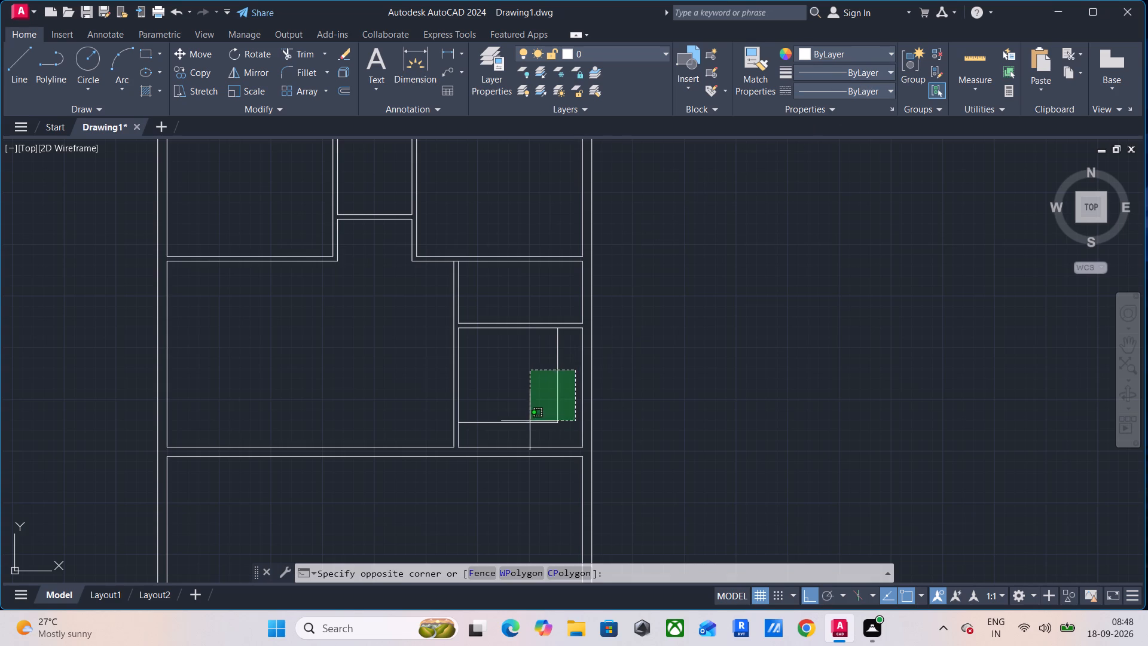
click(527, 429)
click(872, 87)
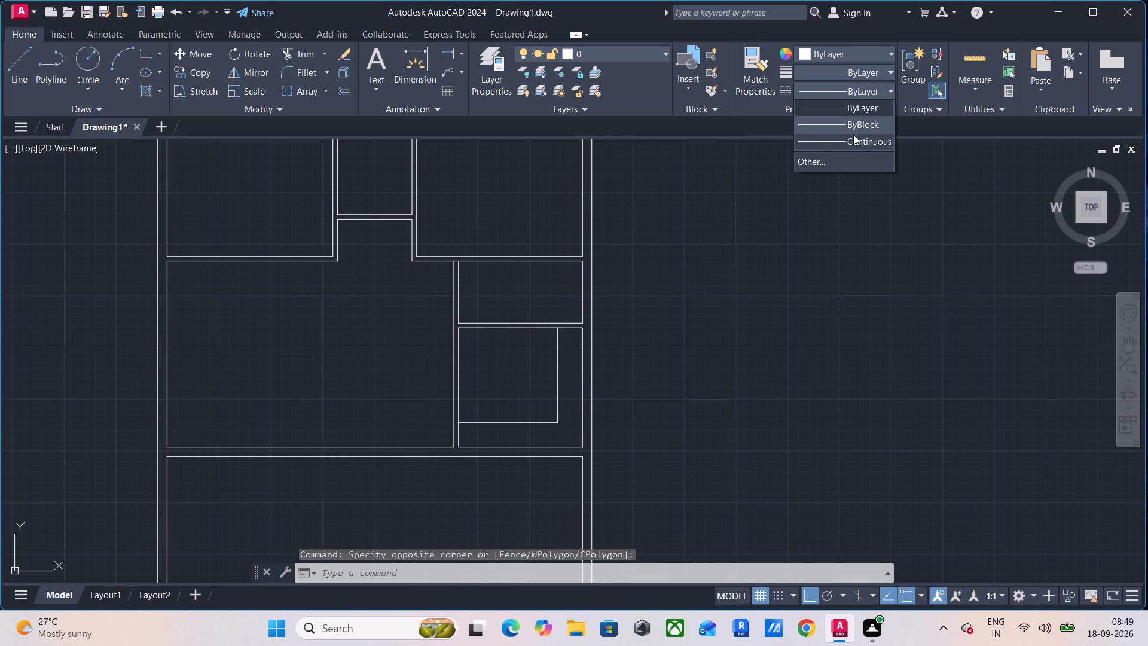
click(865, 105)
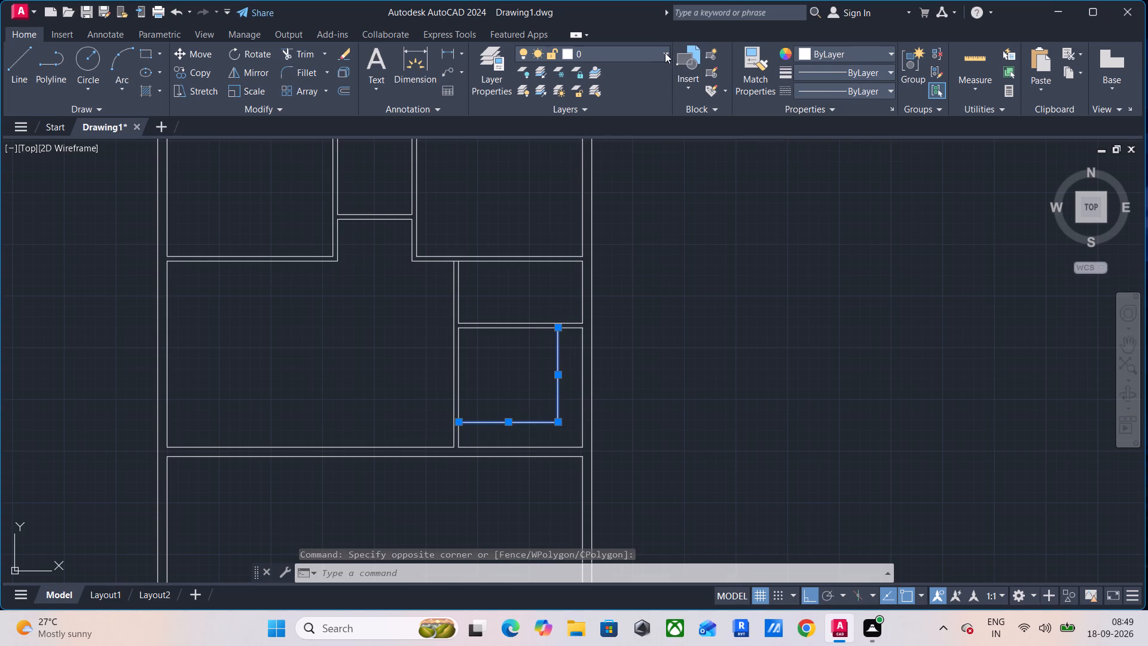
click(665, 53)
click(621, 87)
key(Escape)
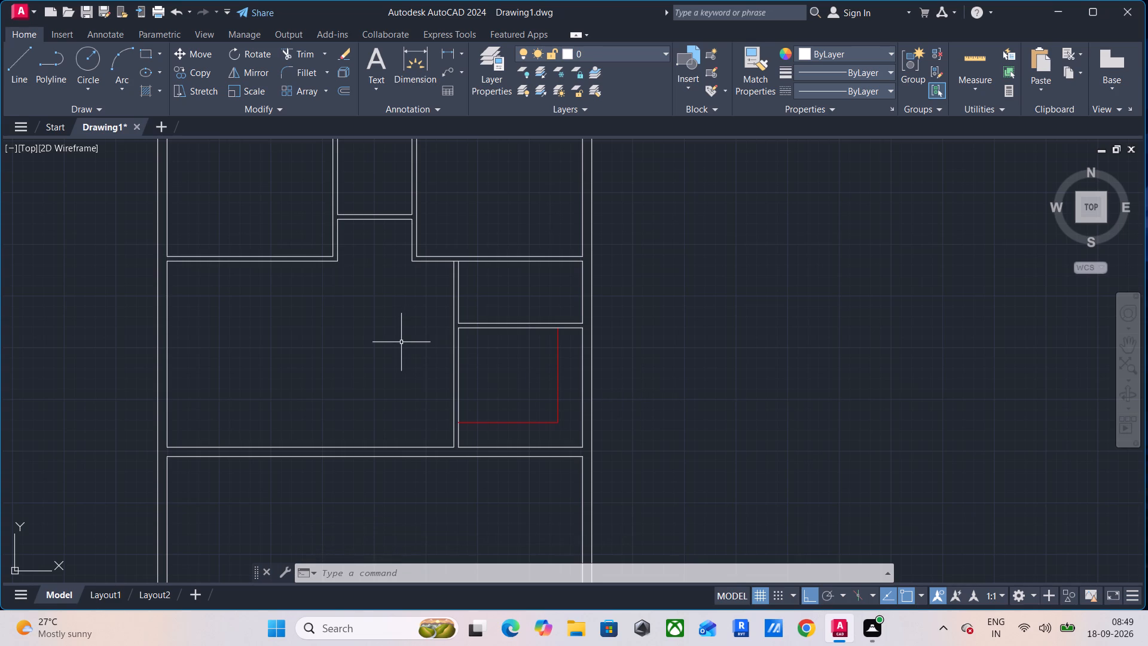
Draw a short line across the vertical 4.5" partition, from the kitchen's upper-left inner corner to the partition's left line.
text(L)
key(space)
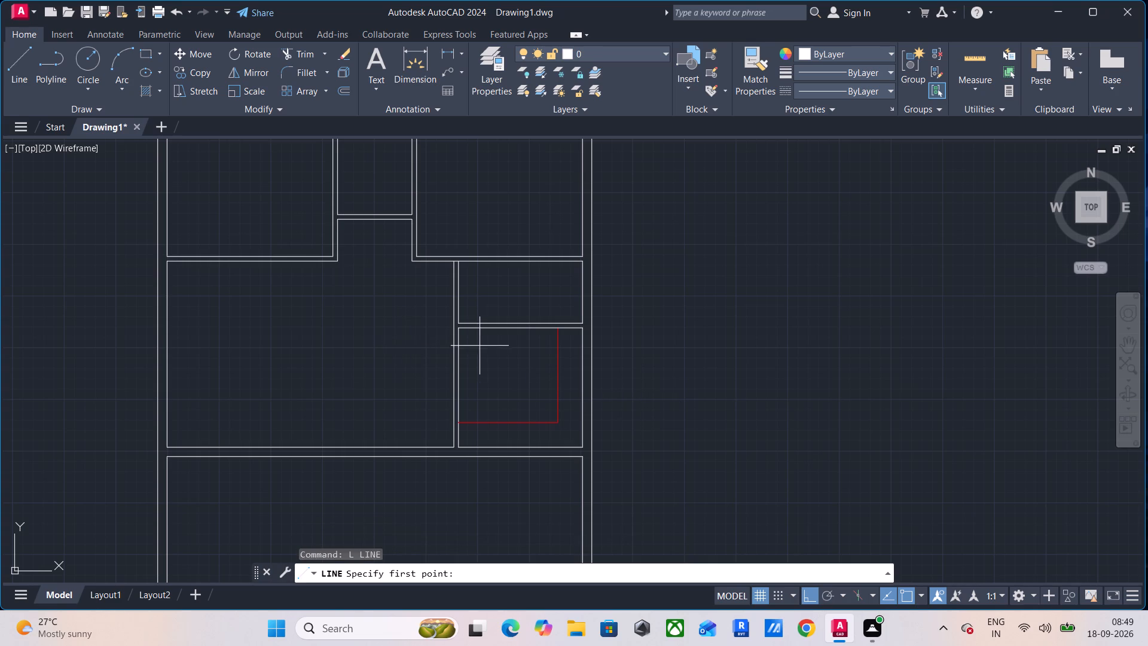
scroll(478, 342, up, 5)
click(267, 203)
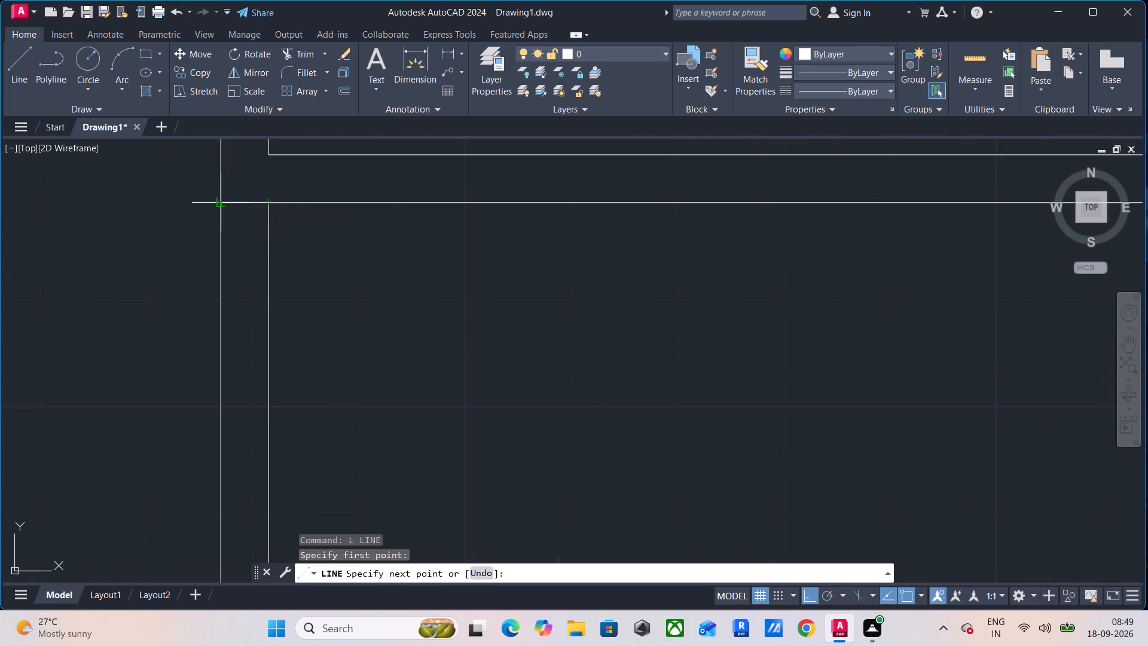
click(217, 204)
key(space)
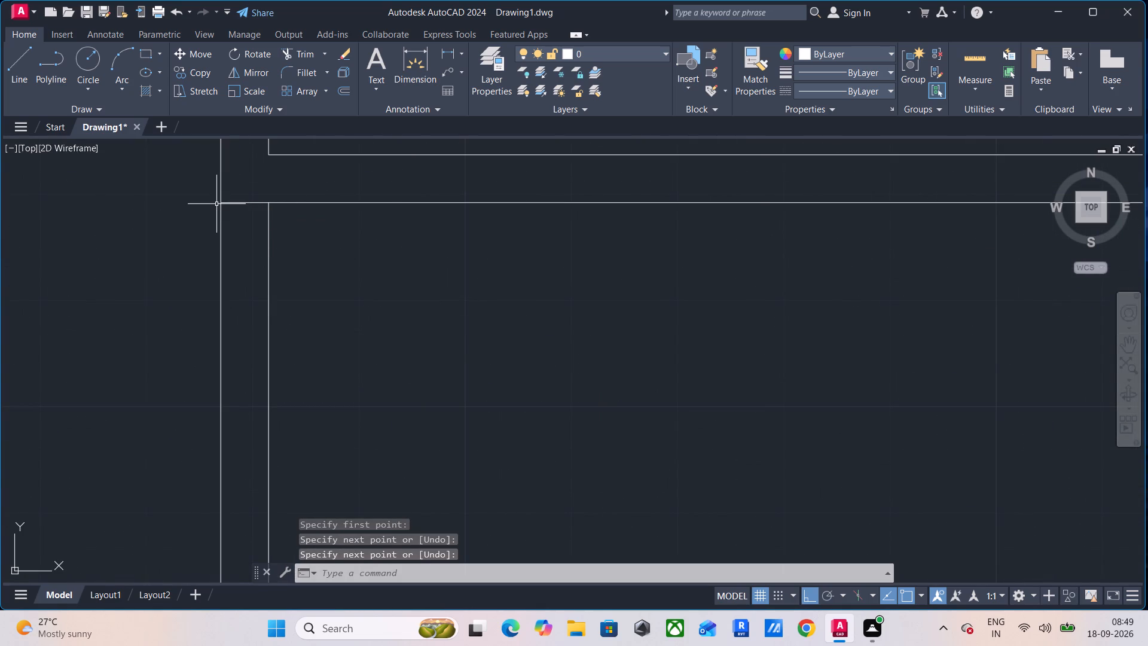
key(Escape)
key(Escape)
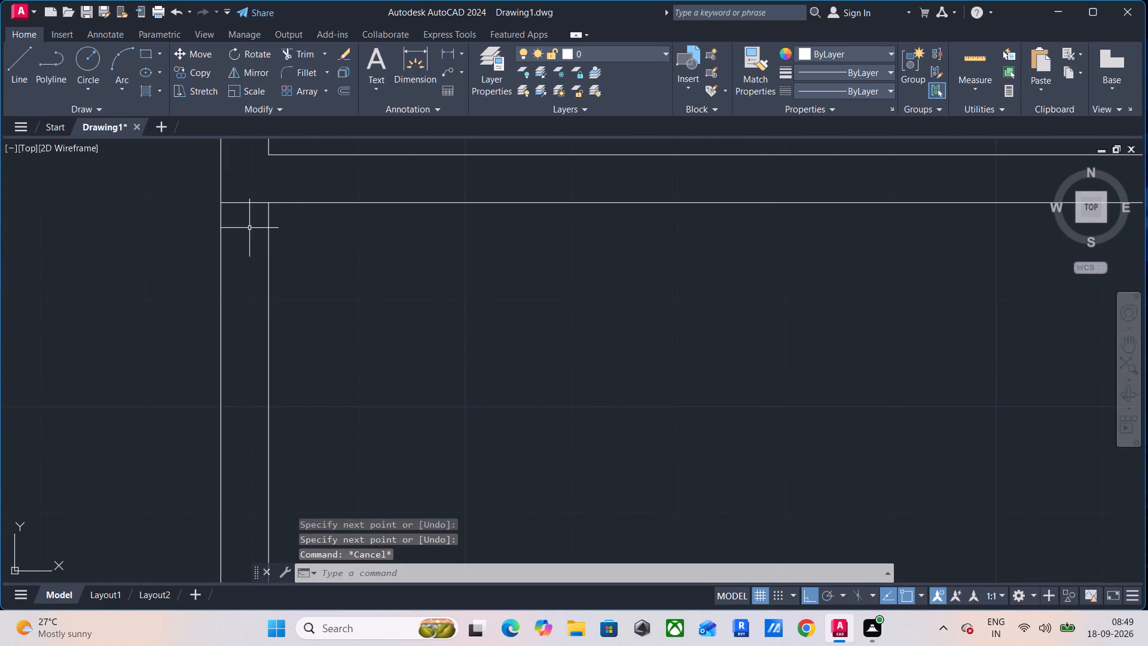
key(Escape)
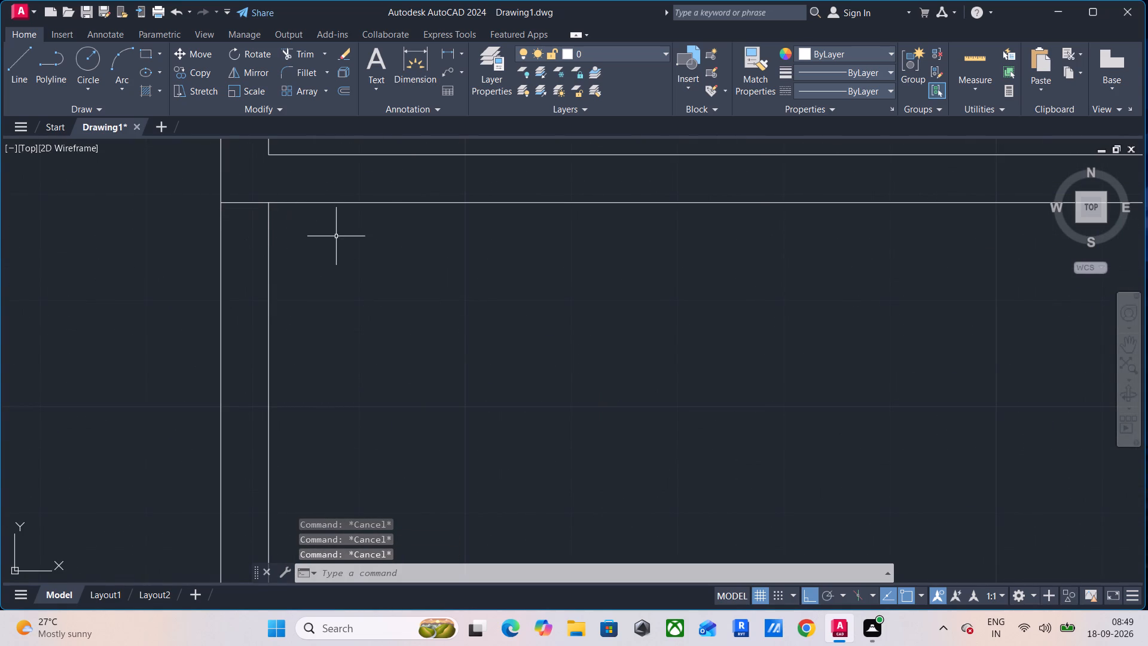
Offset the short line across the kitchen's left partition 5' downward.
click(251, 201)
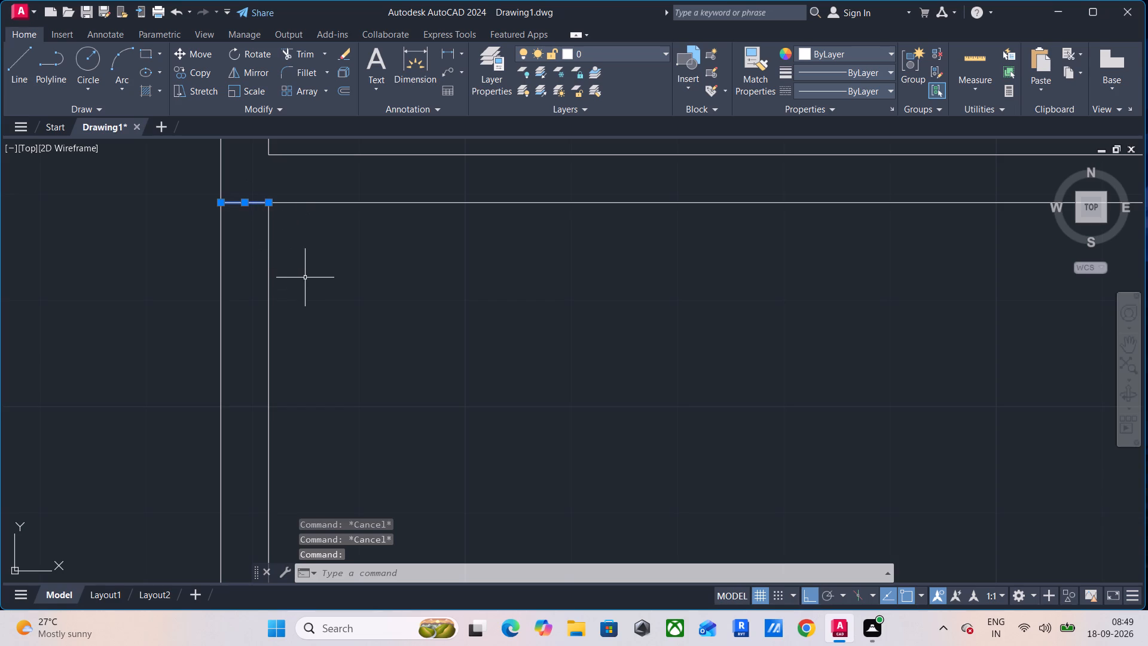
text(O)
key(space)
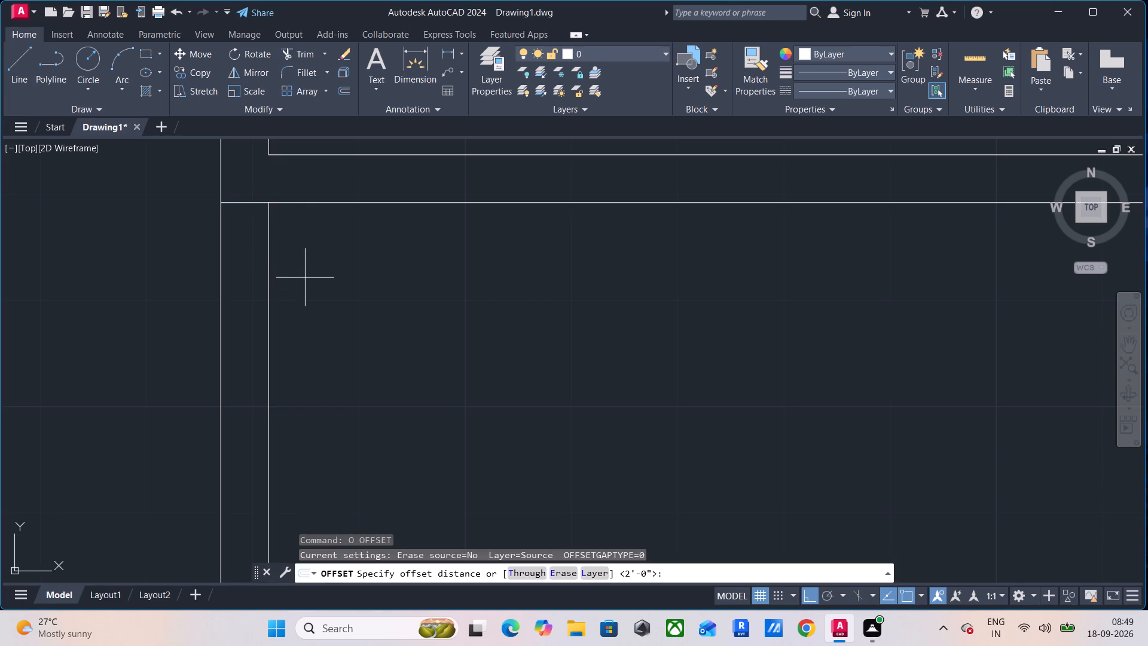
text(5')
key(Return)
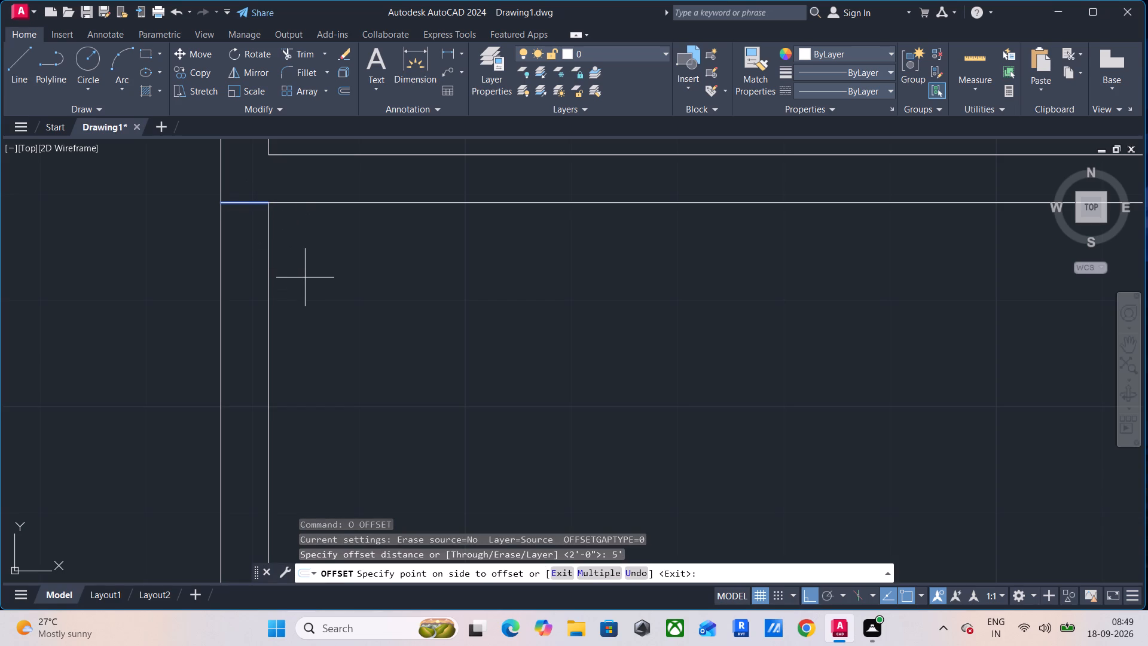
click(266, 203)
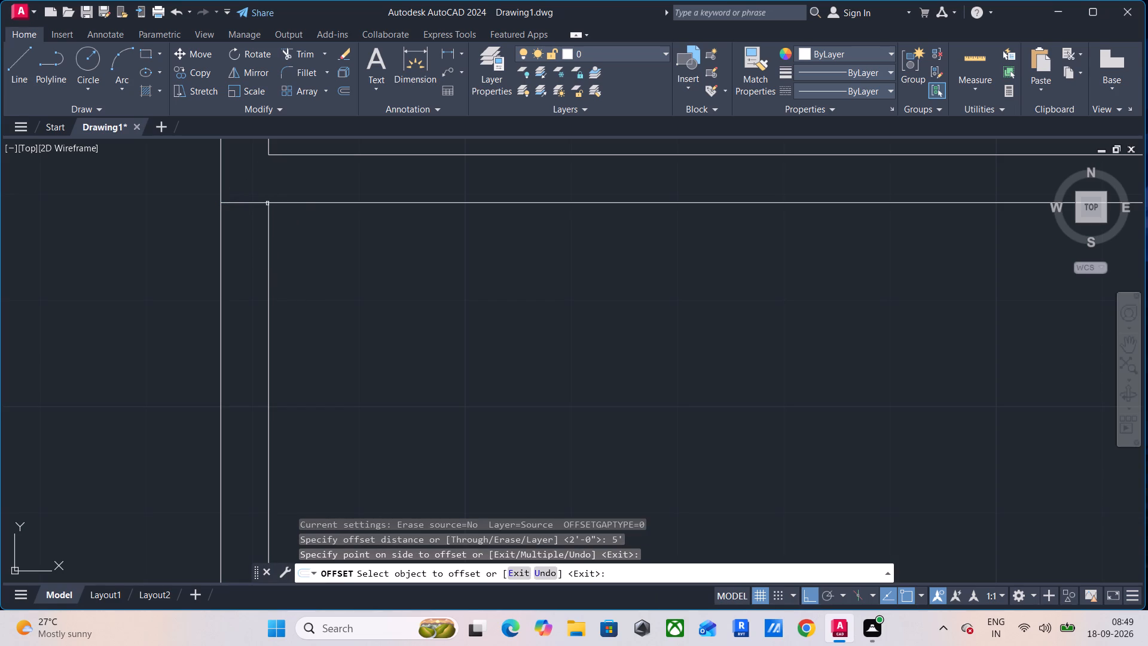
middle_drag(289, 383, 425, 295)
scroll(425, 295, down, 3)
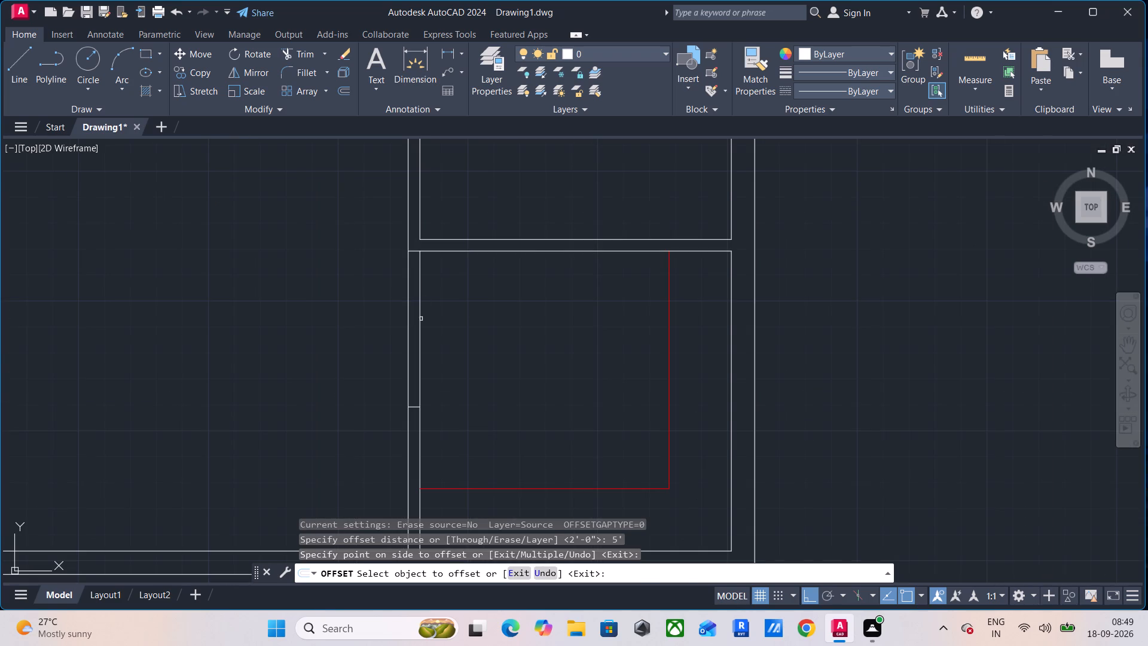
click(421, 319)
key(Escape)
key(Escape)
key(Escape)
key(Escape)
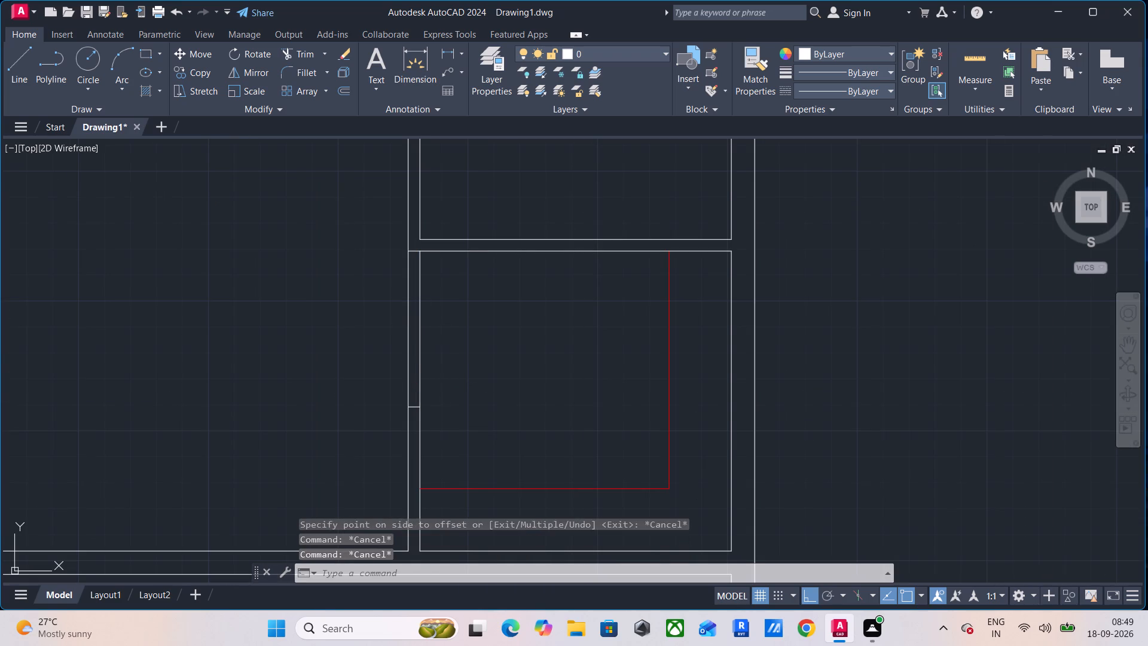
Trim both lines of the kitchen's left partition between the two short cross lines to open a 5' gap.
key(Escape)
key(t)
key(r)
key(space)
drag(472, 336, 465, 337)
click(309, 375)
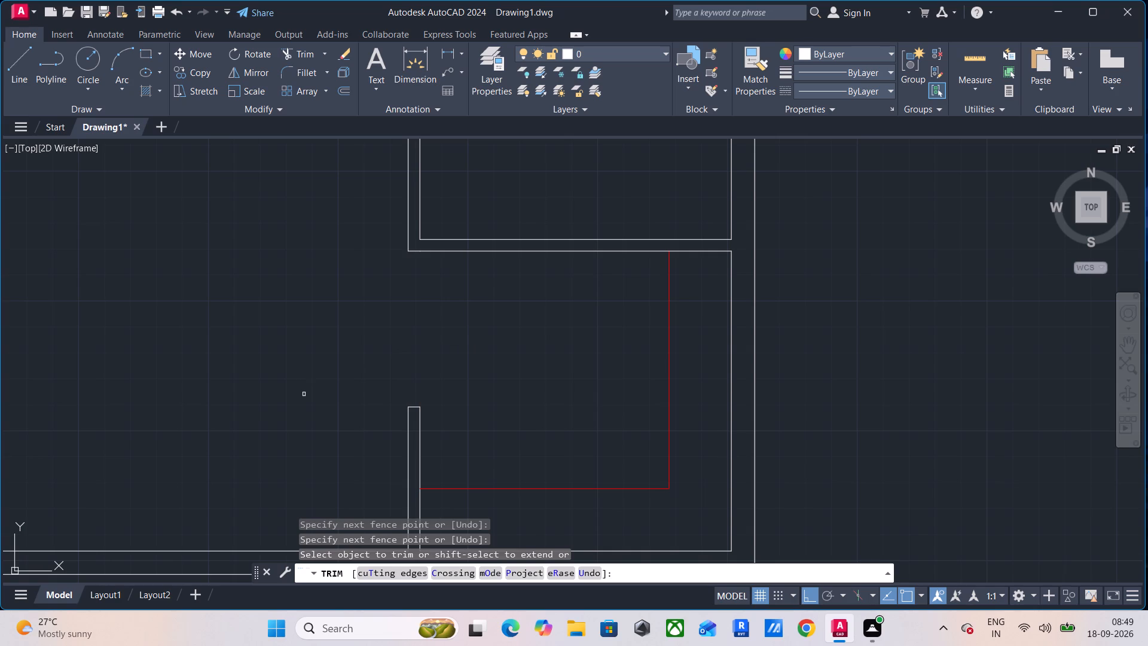
scroll(483, 382, down, 4)
middle_drag(492, 380, 573, 395)
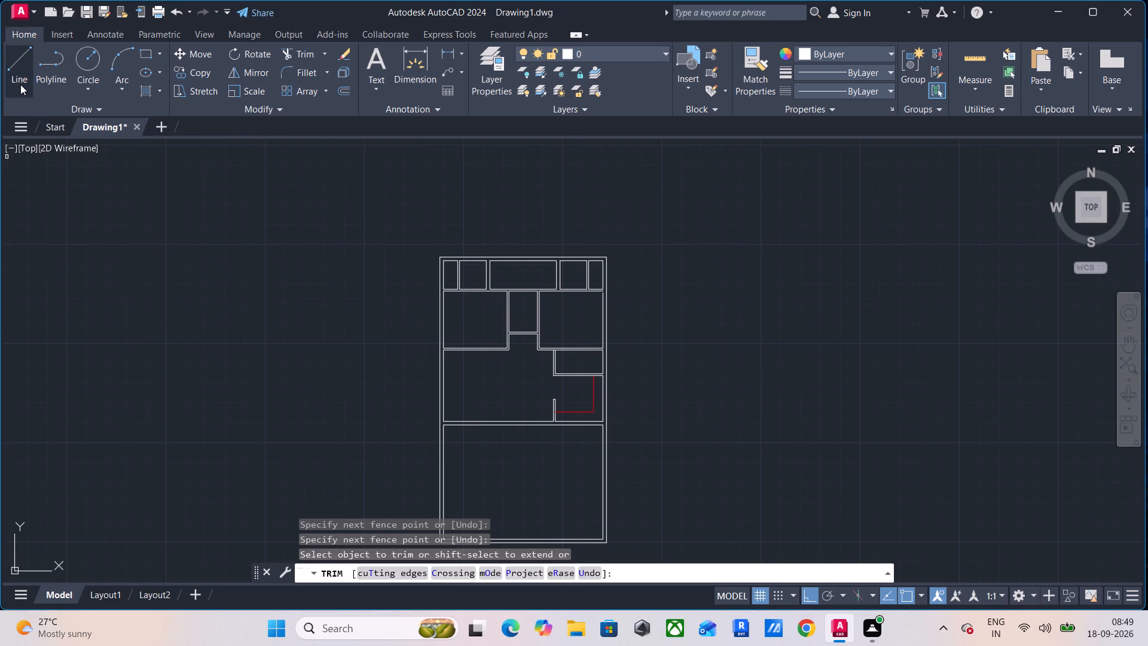
key(Escape)
key(Escape)
key(Escape)
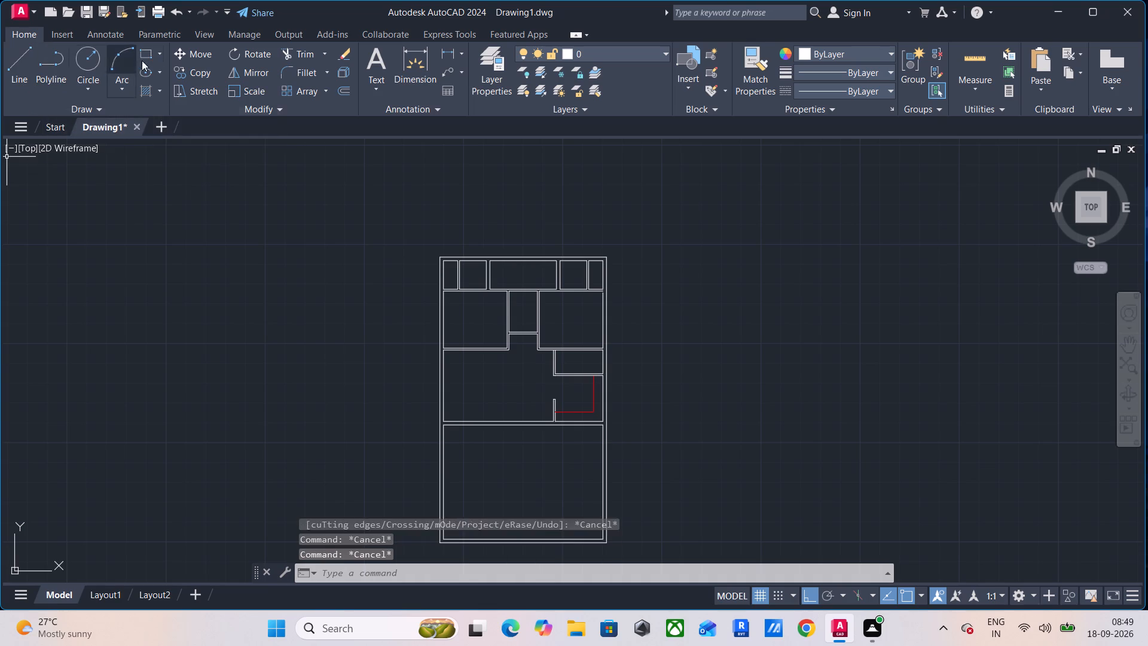
key(Escape)
key(Escape)
Measure the length of the hall's left inner wall with a temporary linear dimension and delete that dimension.
click(446, 54)
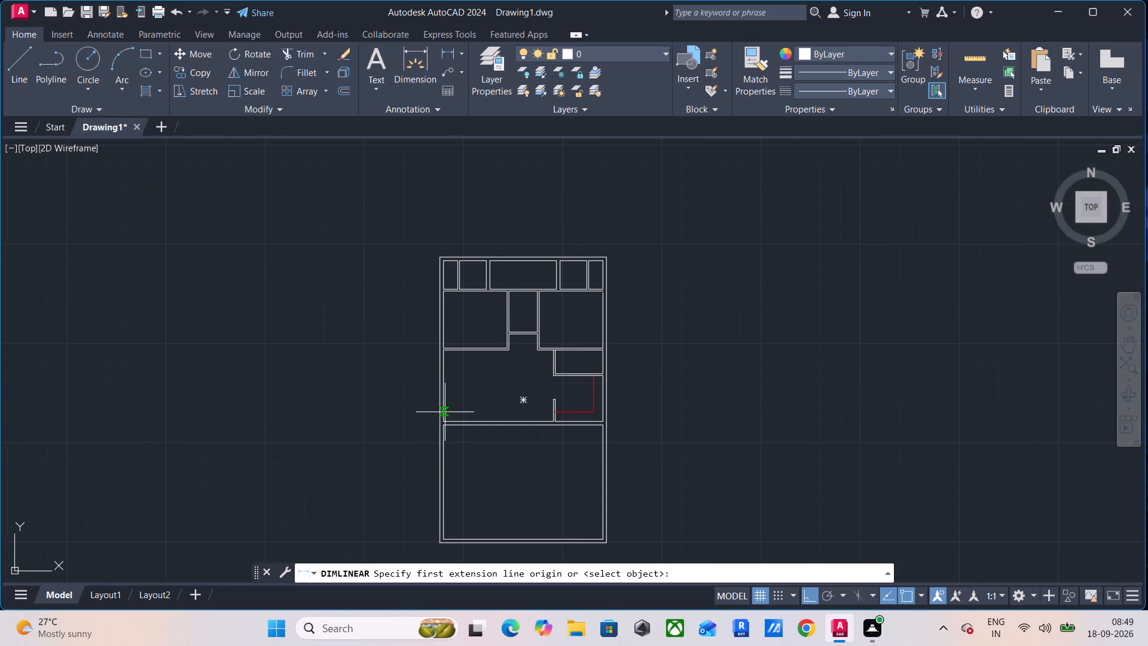
click(445, 418)
click(445, 354)
click(470, 369)
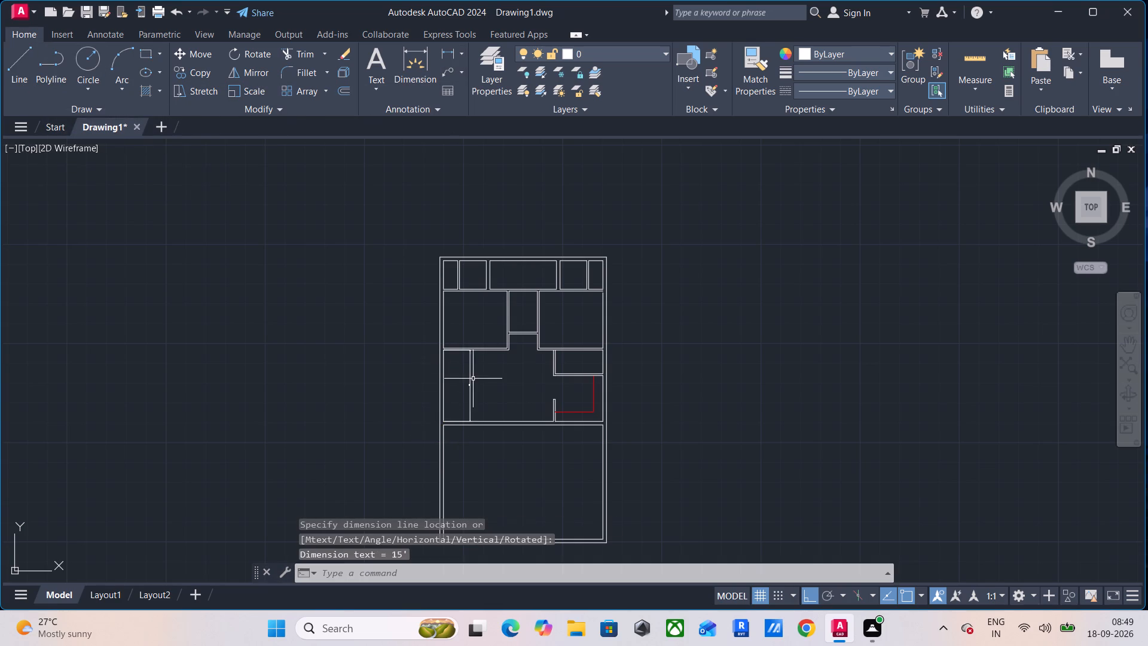
scroll(473, 379, up, 4)
middle_drag(462, 385, 470, 259)
key(Escape)
drag(478, 271, 457, 328)
drag(433, 353, 433, 362)
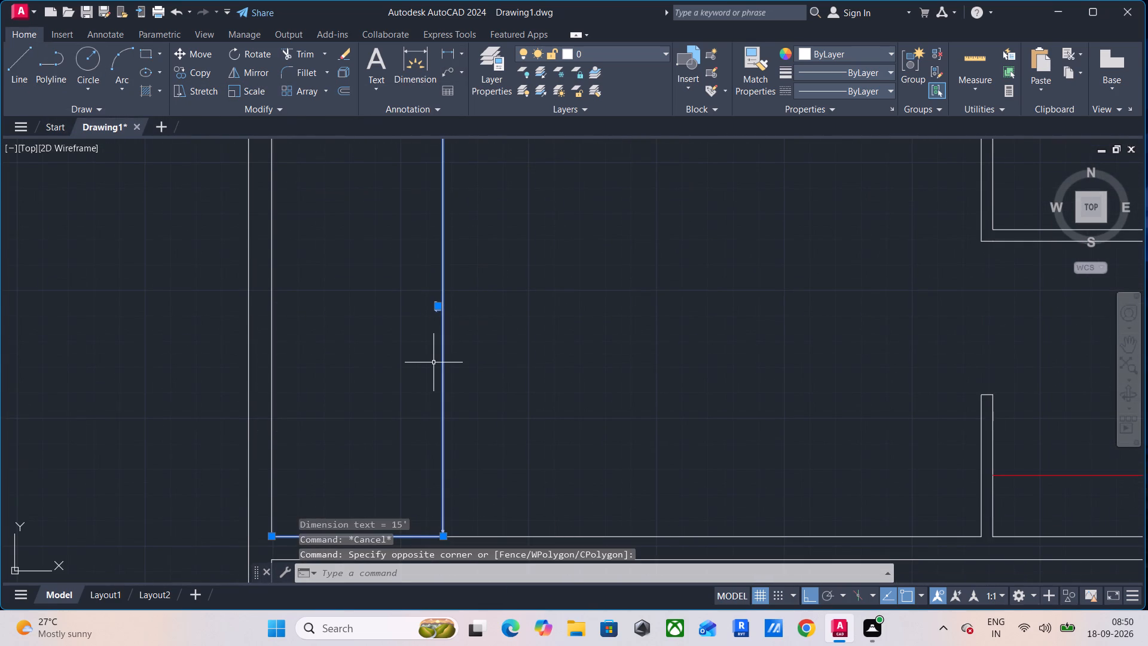
key(Delete)
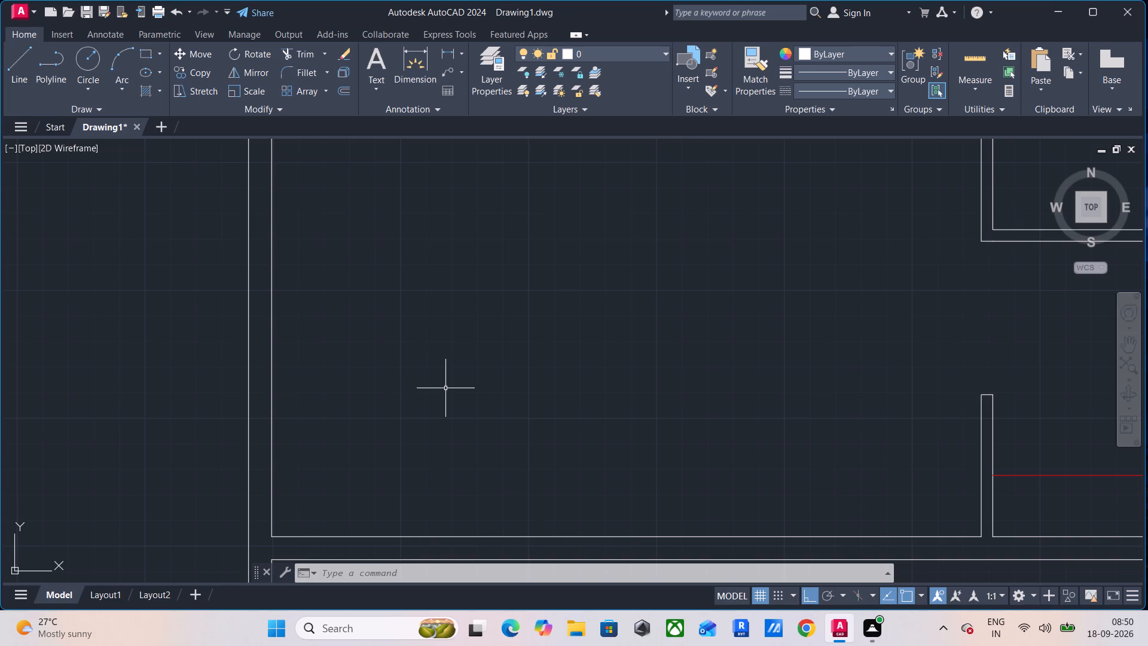
Offset the hall's bottom, left and upper-left inner wall lines 3.5' into the room.
text(O)
key(space)
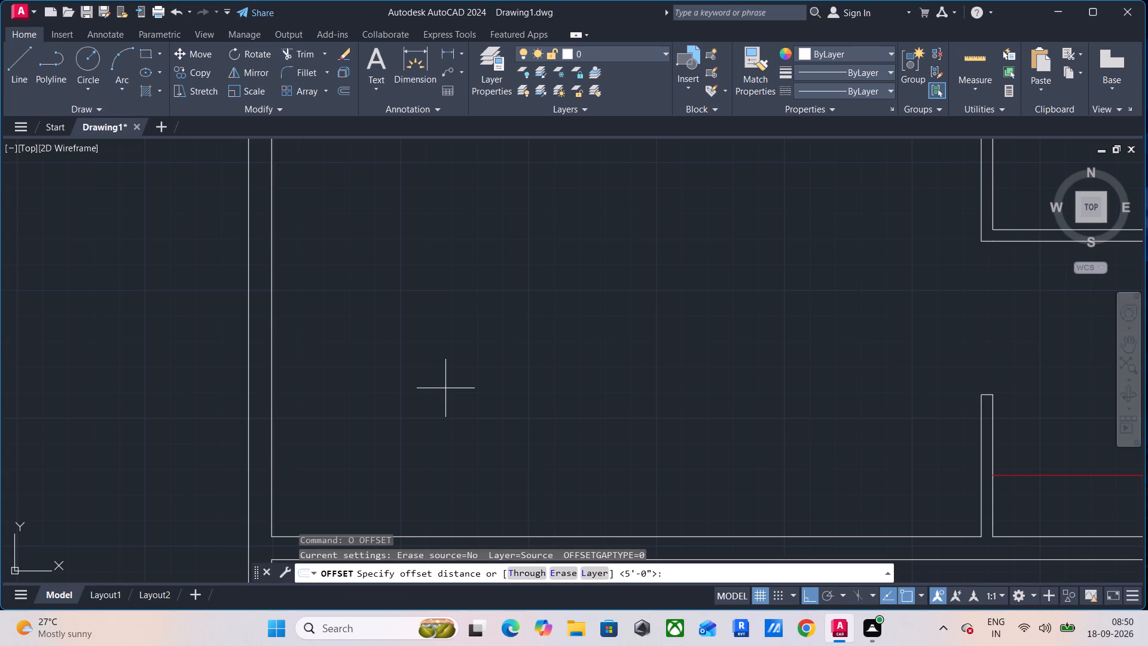
text(3.5')
key(Return)
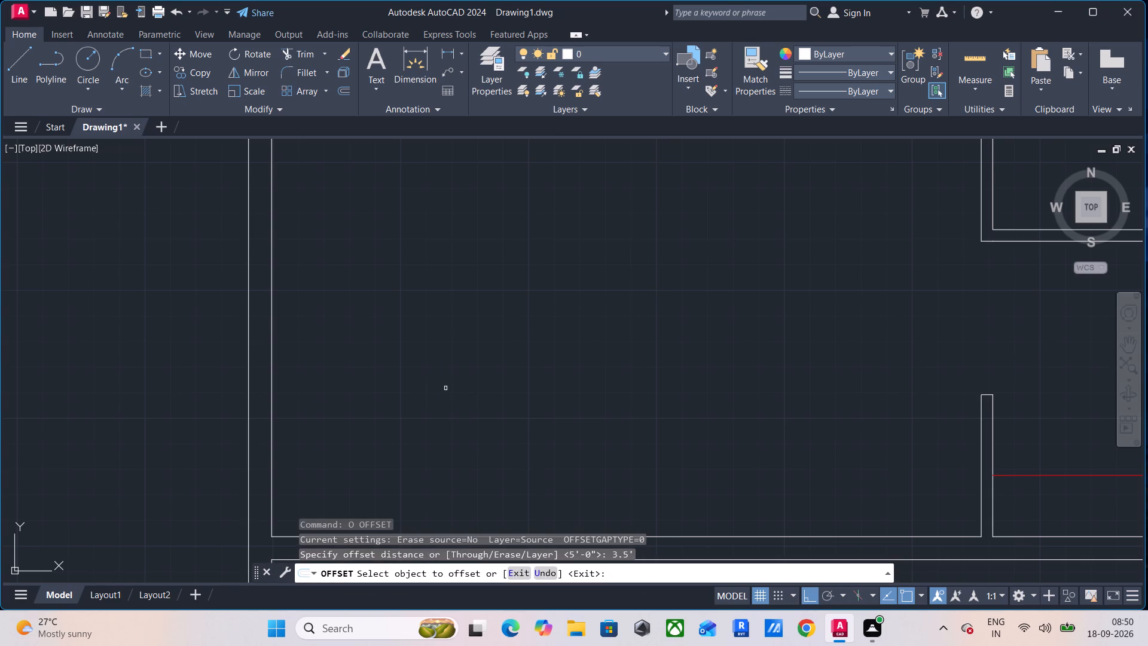
scroll(603, 481, down, 1)
middle_drag(603, 477, 591, 382)
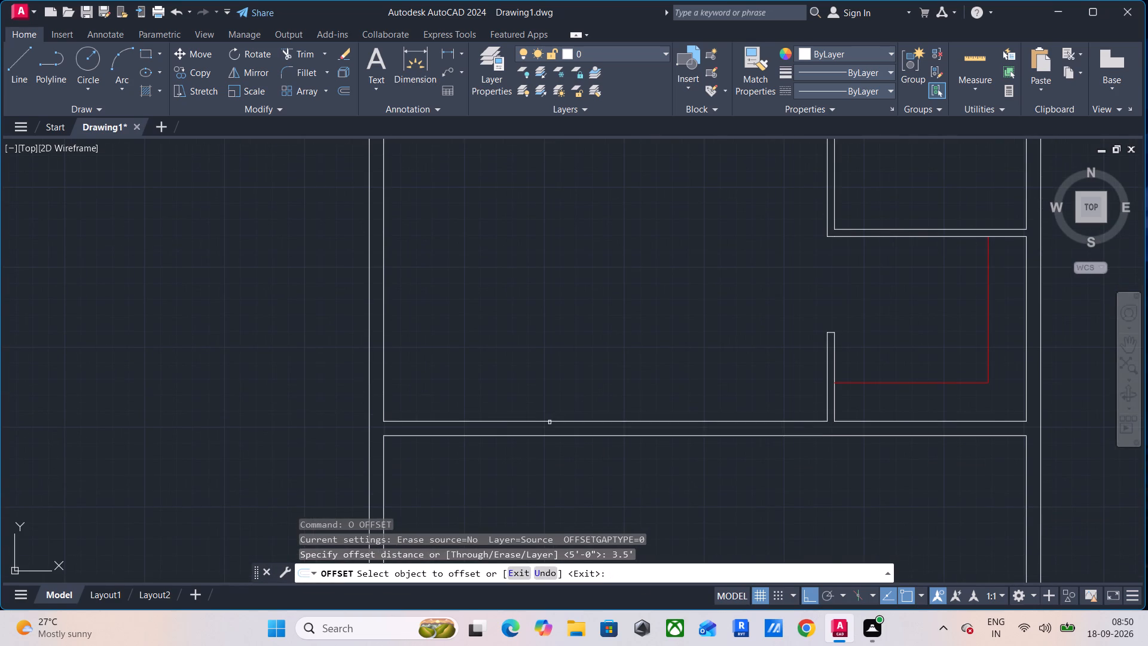
click(549, 422)
click(555, 367)
click(382, 293)
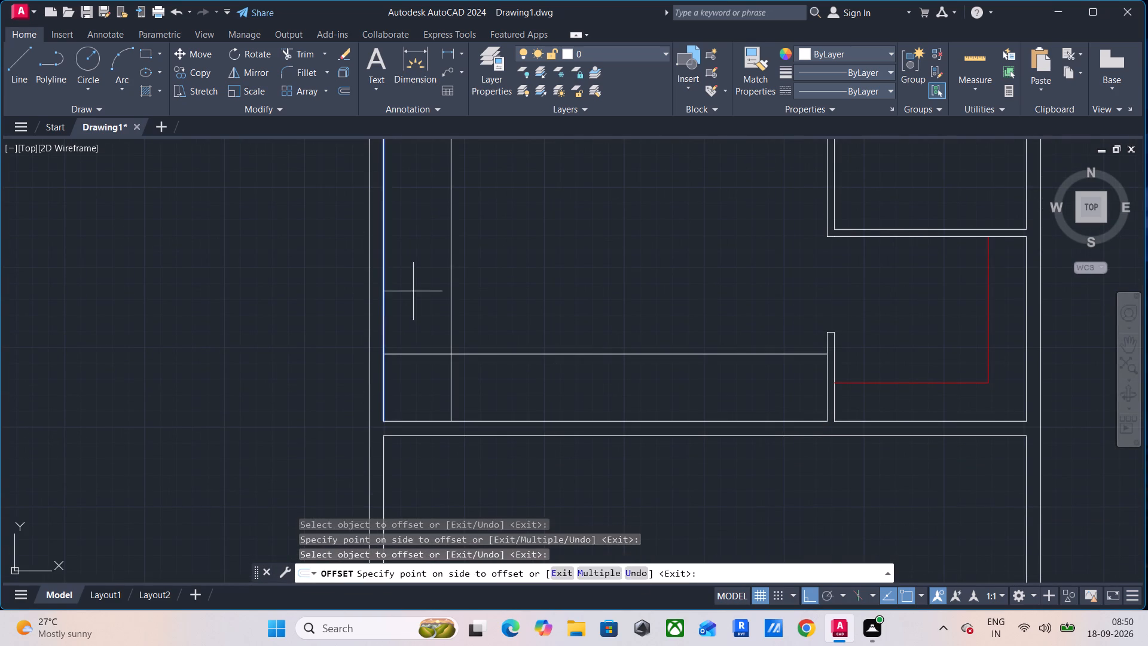
drag(413, 291, 419, 293)
middle_drag(453, 269, 481, 359)
click(564, 224)
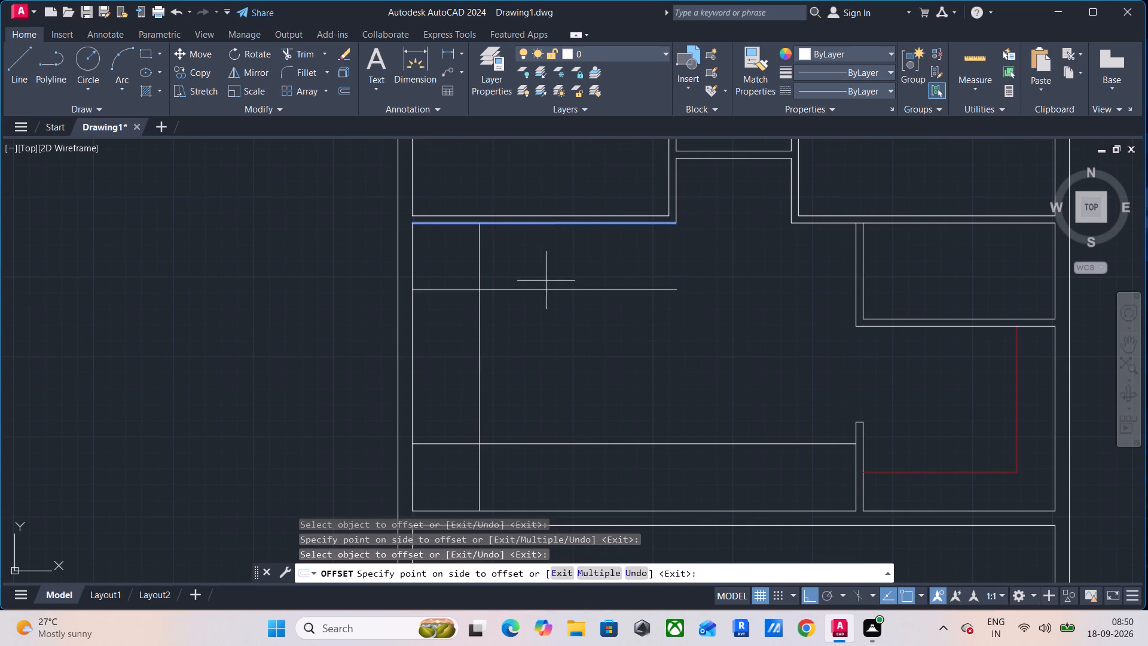
click(545, 287)
key(Escape)
key(Escape)
key(Escape)
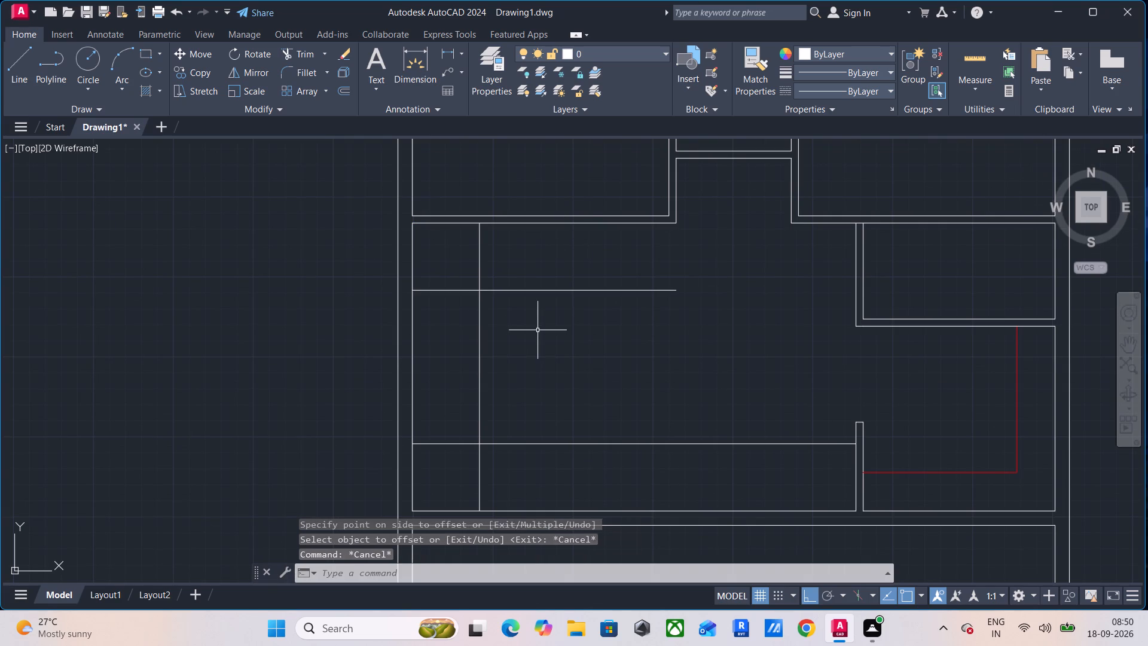
key(Escape)
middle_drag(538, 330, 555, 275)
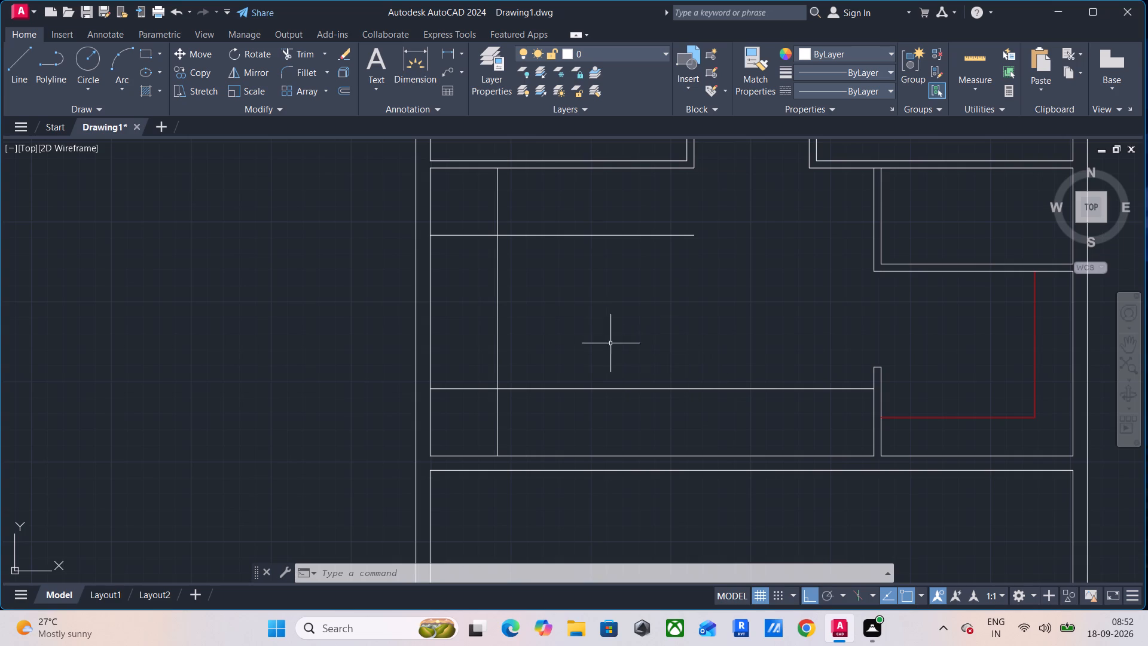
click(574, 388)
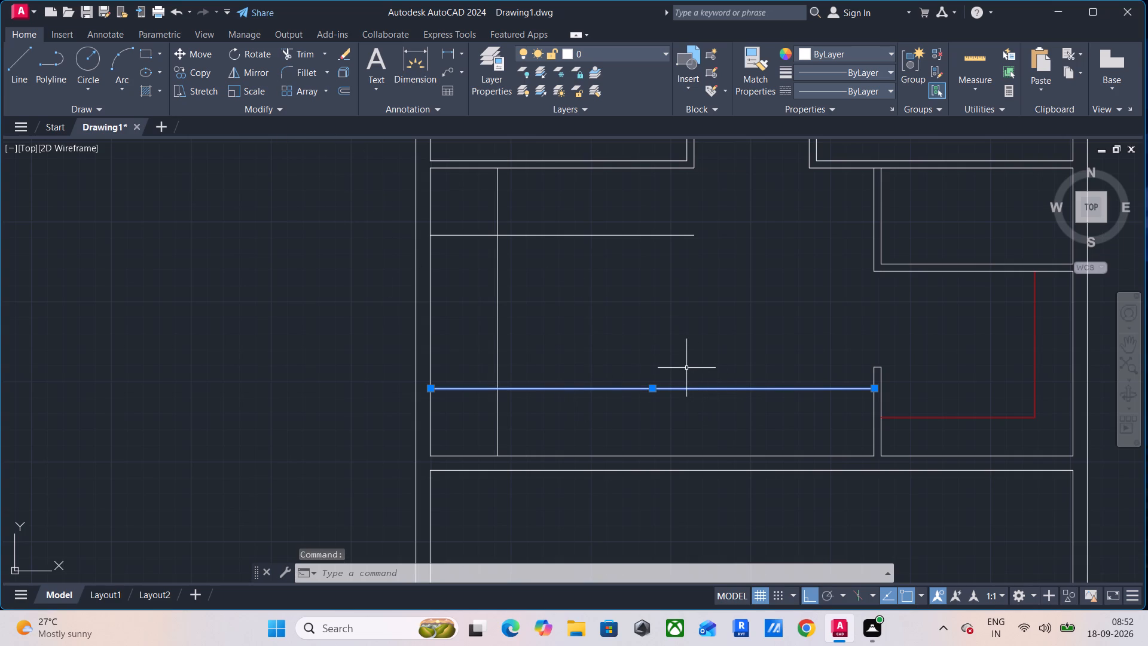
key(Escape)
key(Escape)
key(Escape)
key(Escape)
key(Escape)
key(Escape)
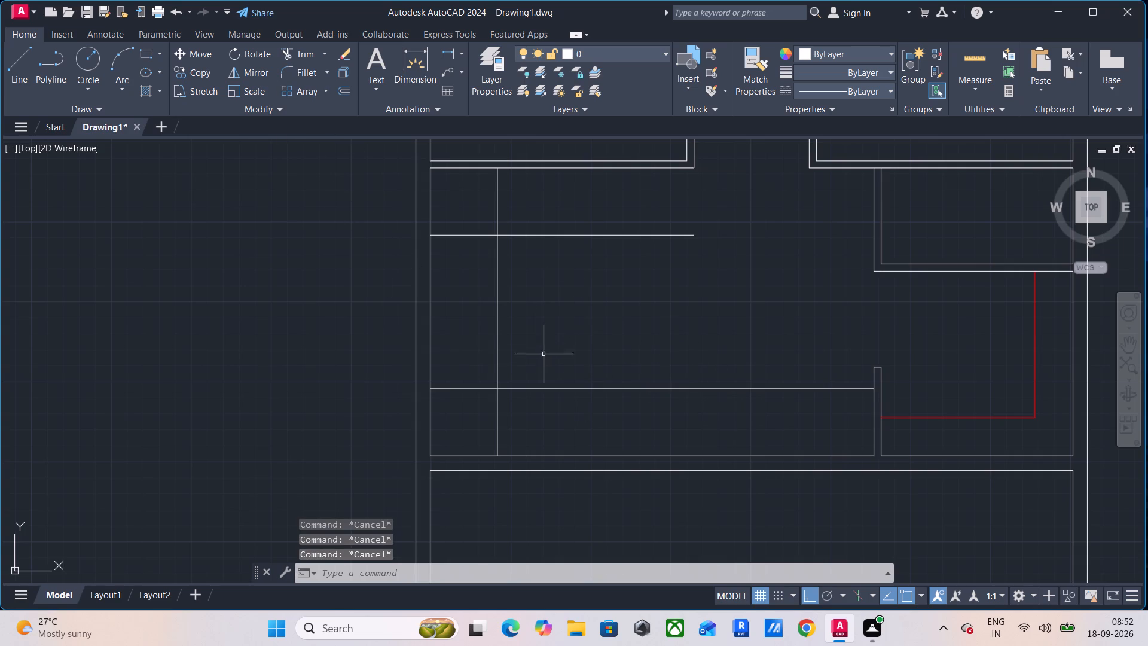
Trim the offset lines to leave a 3.5' square in the hall's lower-left corner, clearing the vertical line between both horizontals.
text(TR)
key(space)
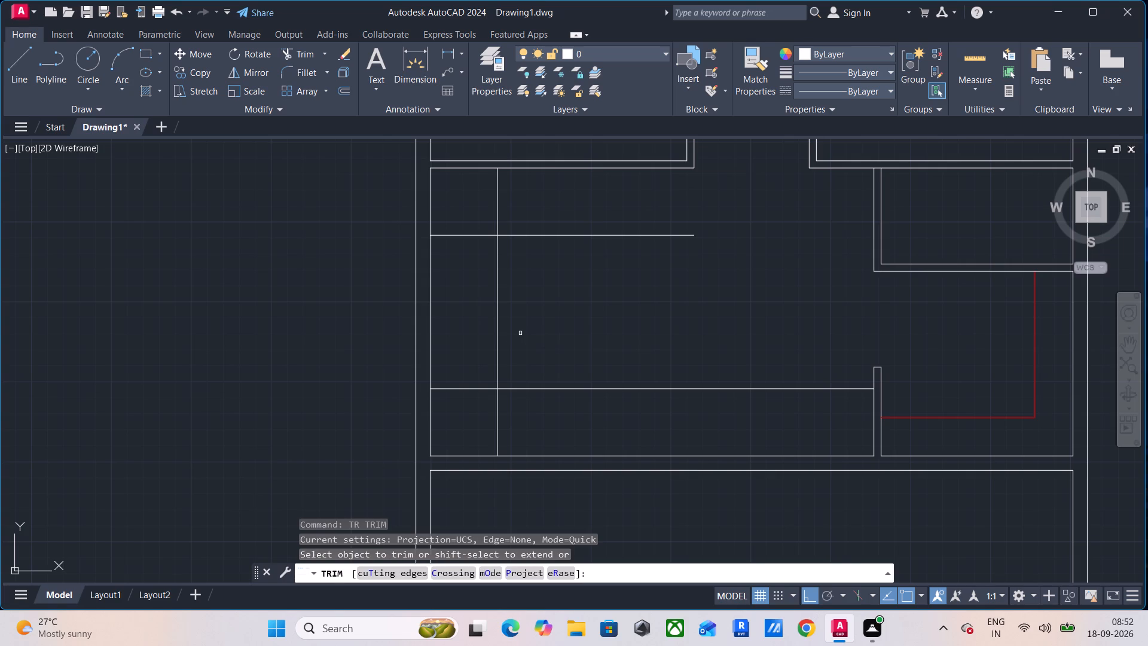
click(512, 331)
click(478, 346)
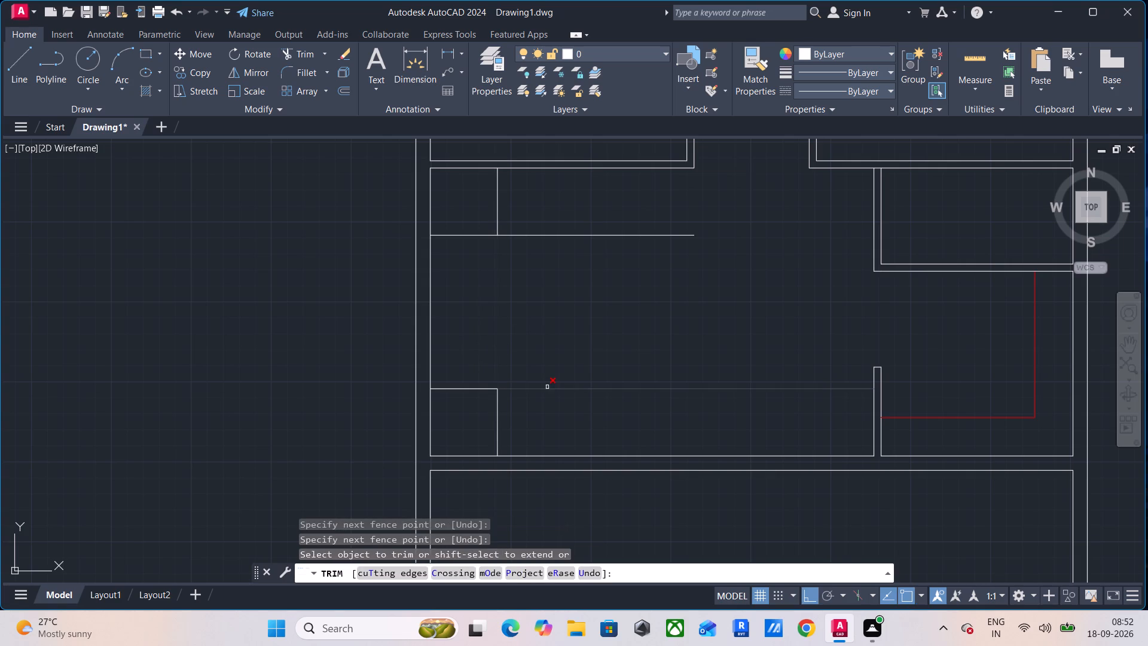
click(547, 387)
key(Escape)
key(Escape)
key(Escape)
key(Escape)
key(Escape)
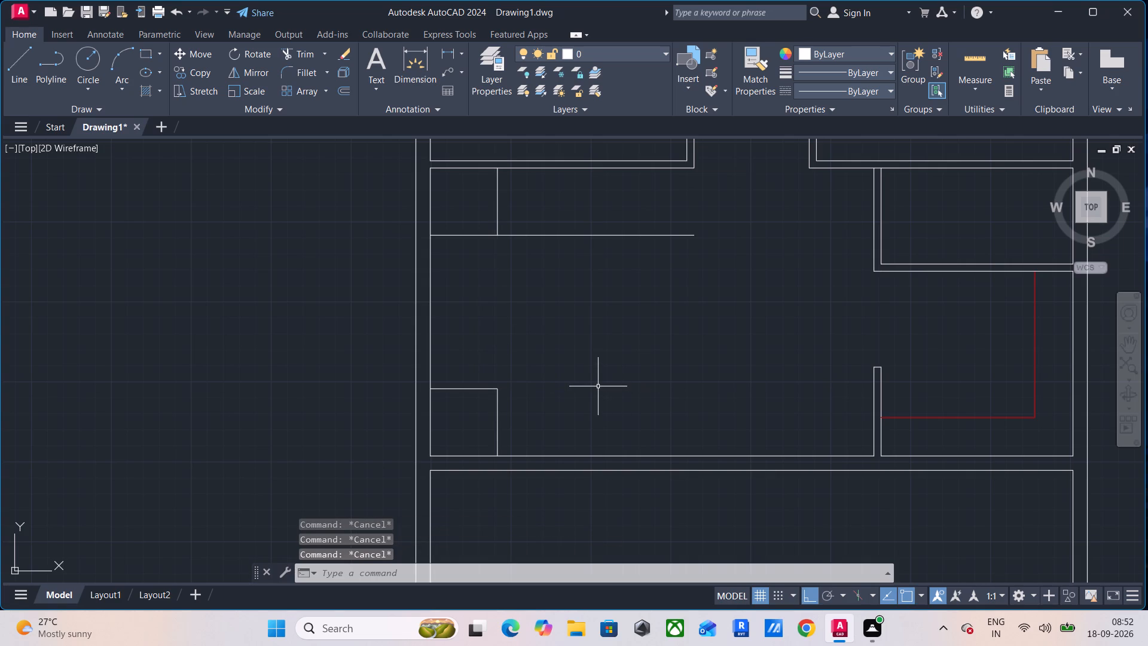
Offset the lower-left square's right edge repeatedly to the right at 1' spacing to make four parallel stair tread lines.
text(O 1')
key(Return)
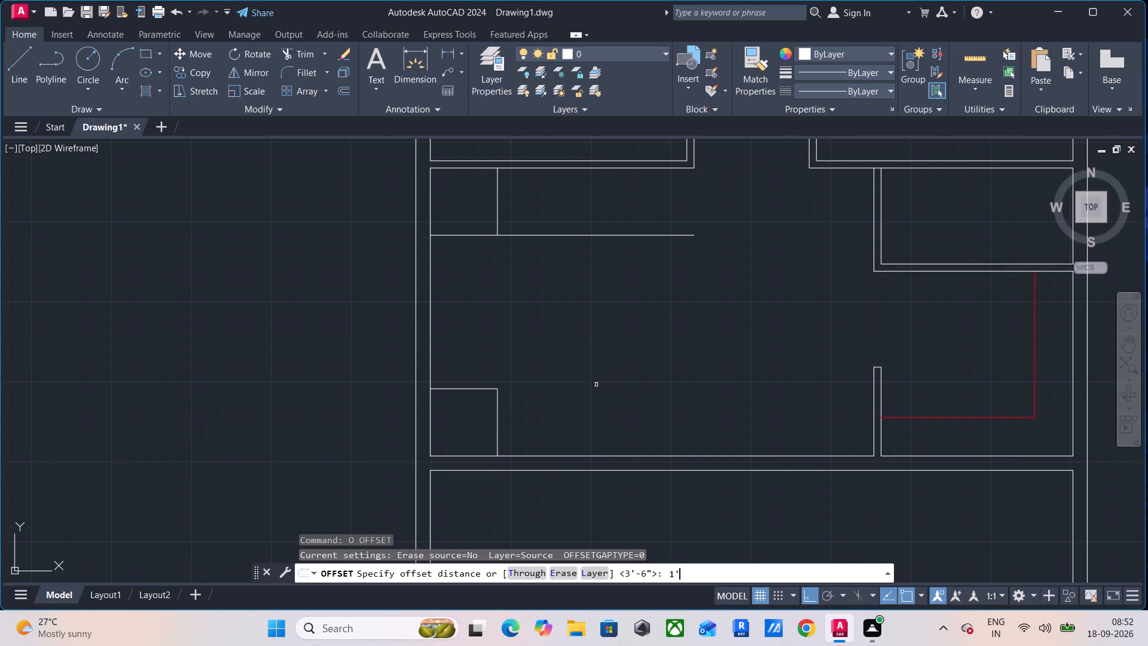
click(497, 421)
click(516, 427)
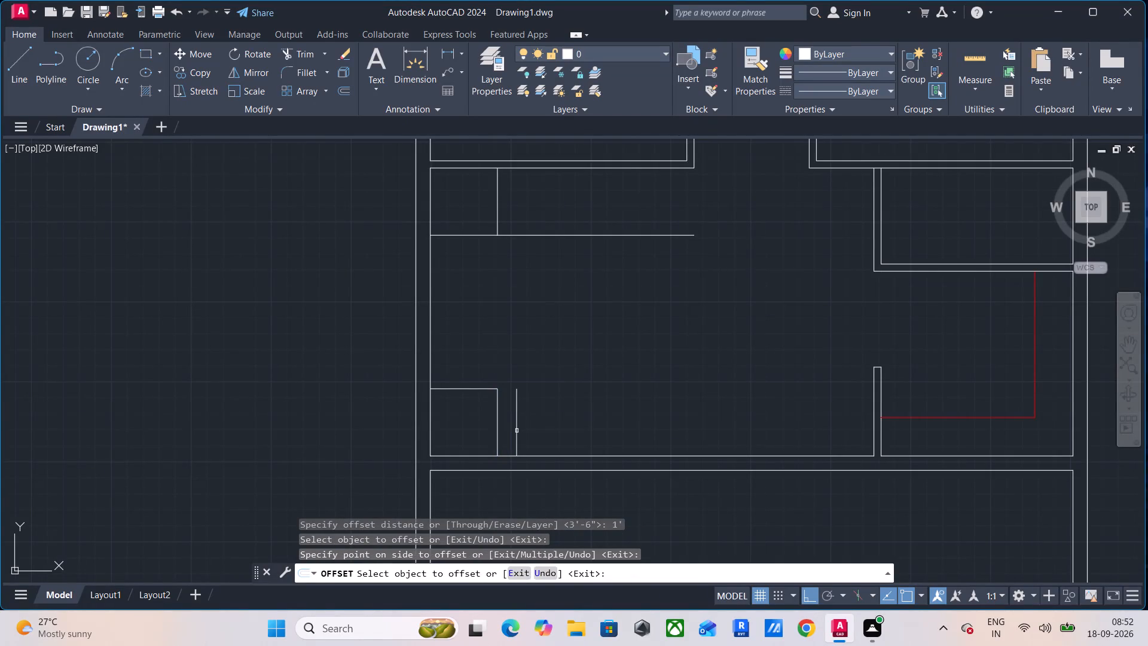
click(517, 430)
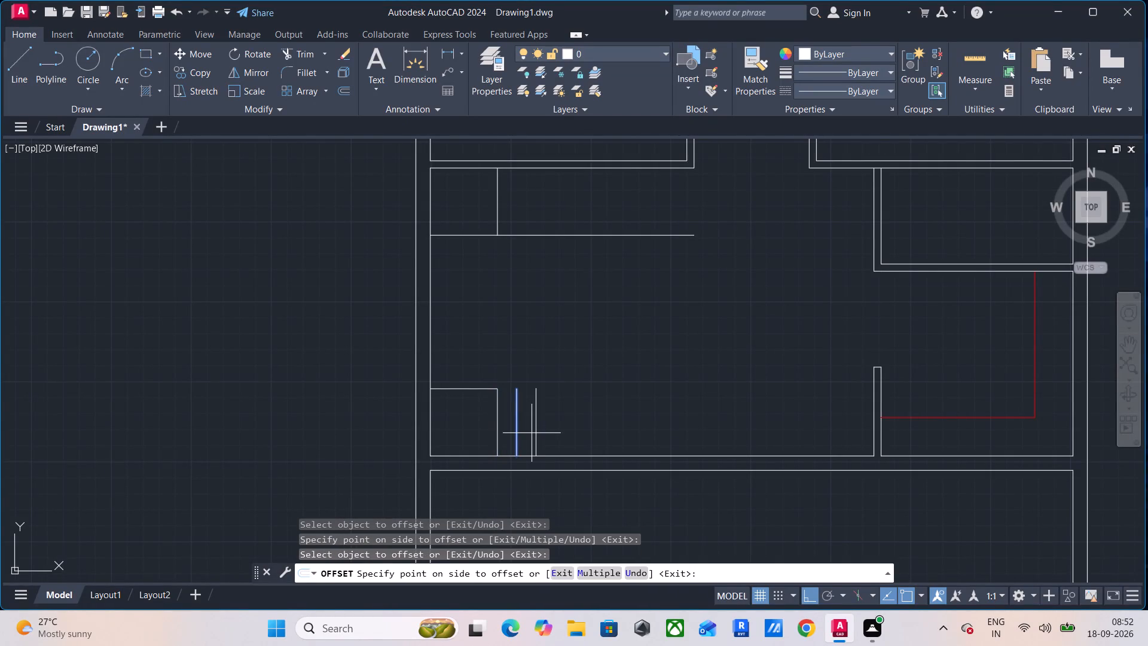
key(m)
click(542, 431)
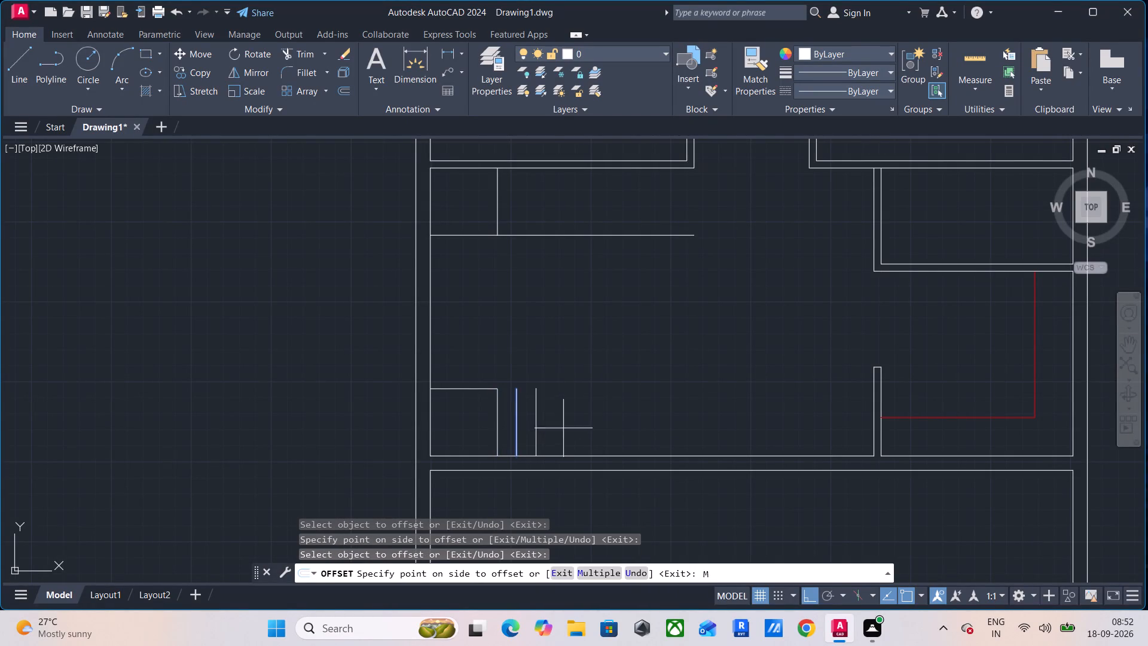
click(565, 427)
click(583, 432)
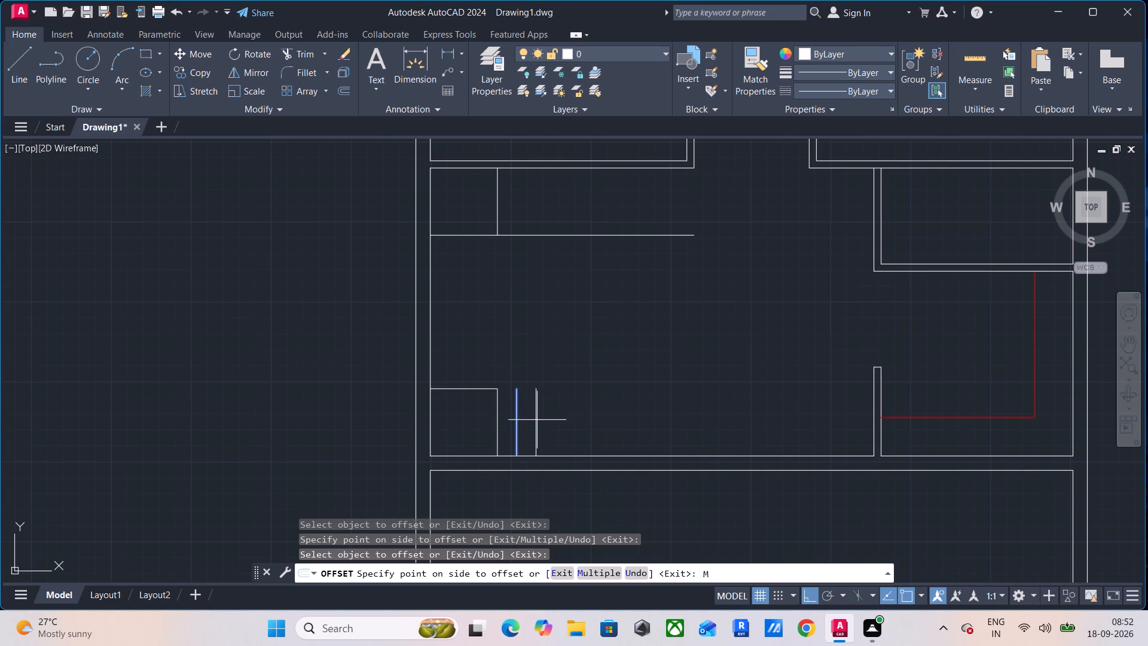
scroll(523, 423, up, 5)
scroll(558, 422, down, 5)
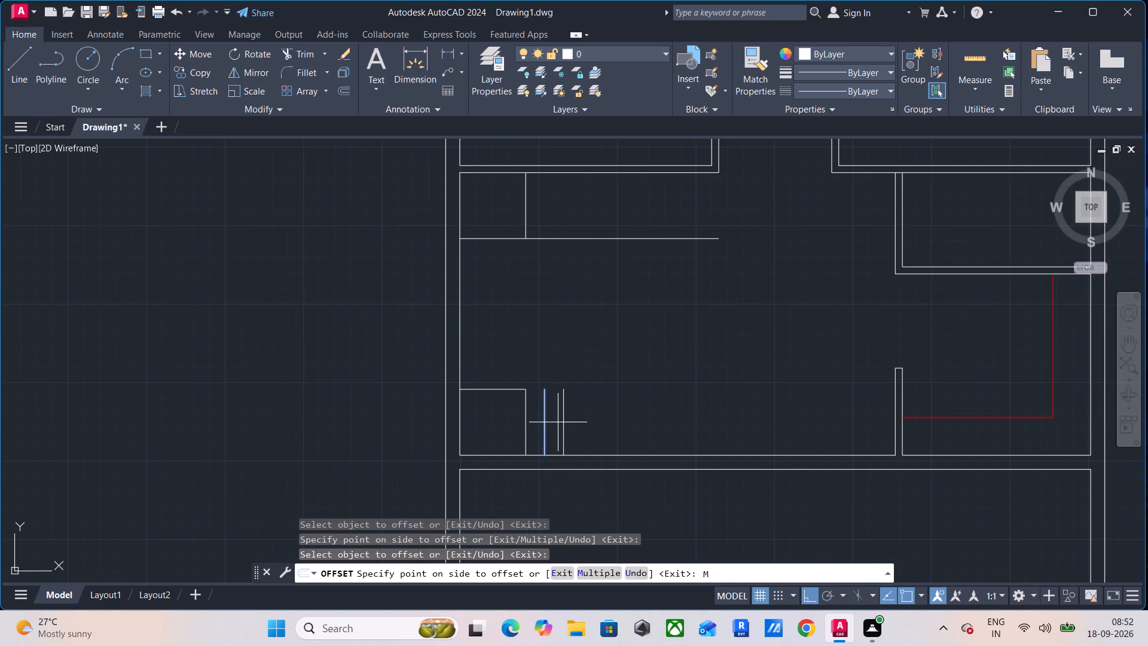
key(space)
click(567, 419)
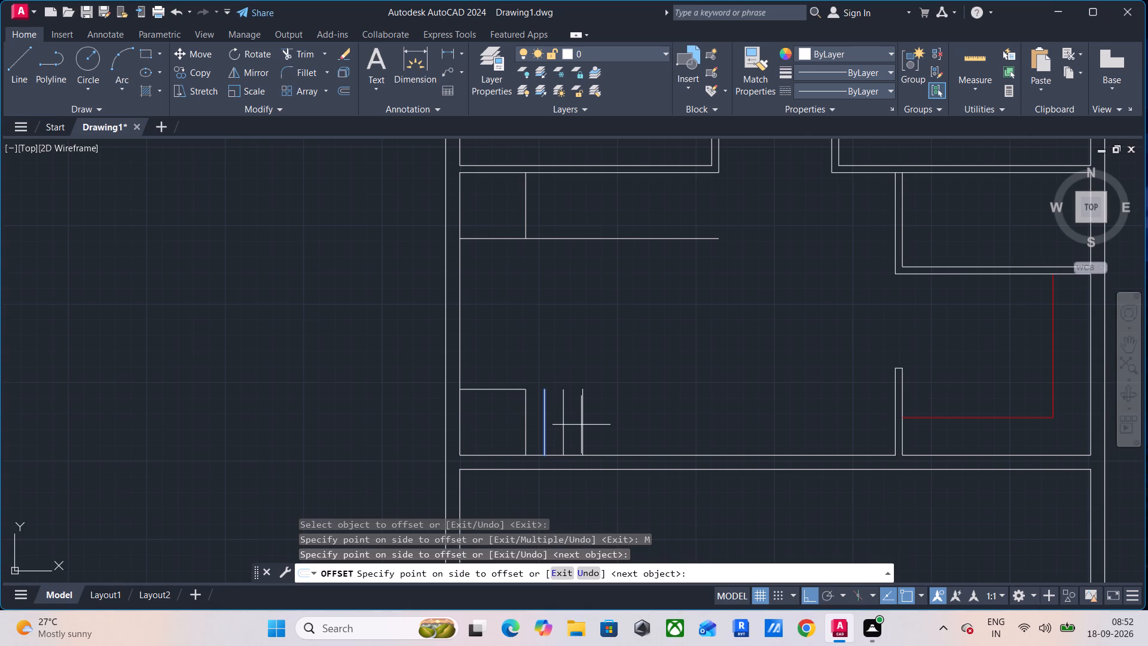
click(581, 425)
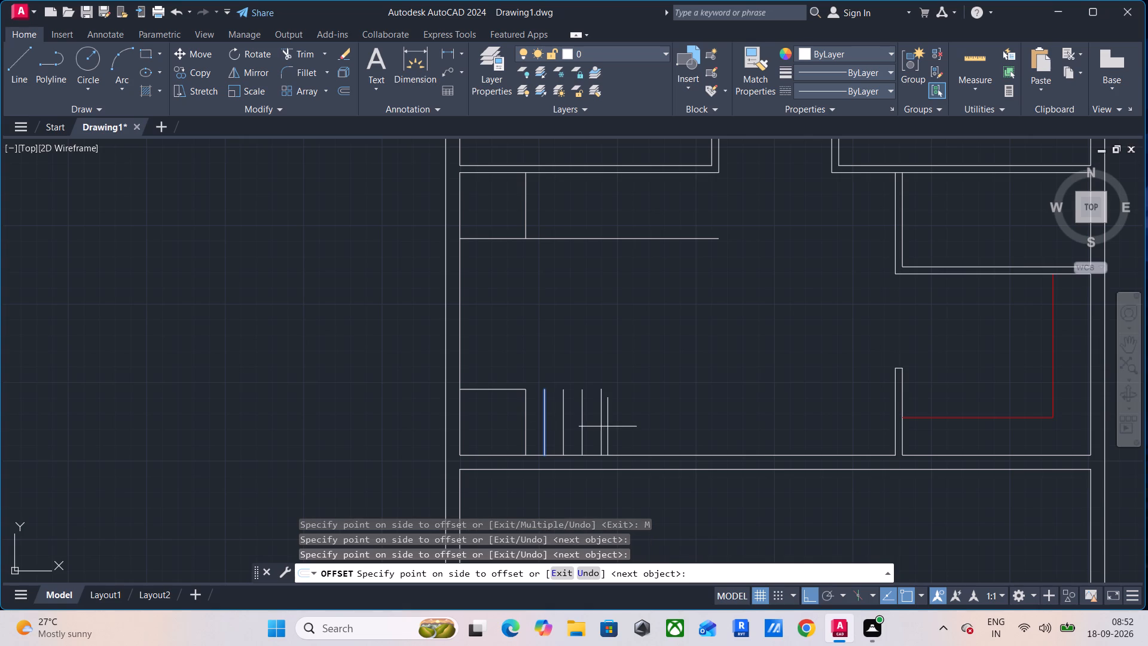
click(607, 426)
key(Escape)
key(Escape)
key(Escape)
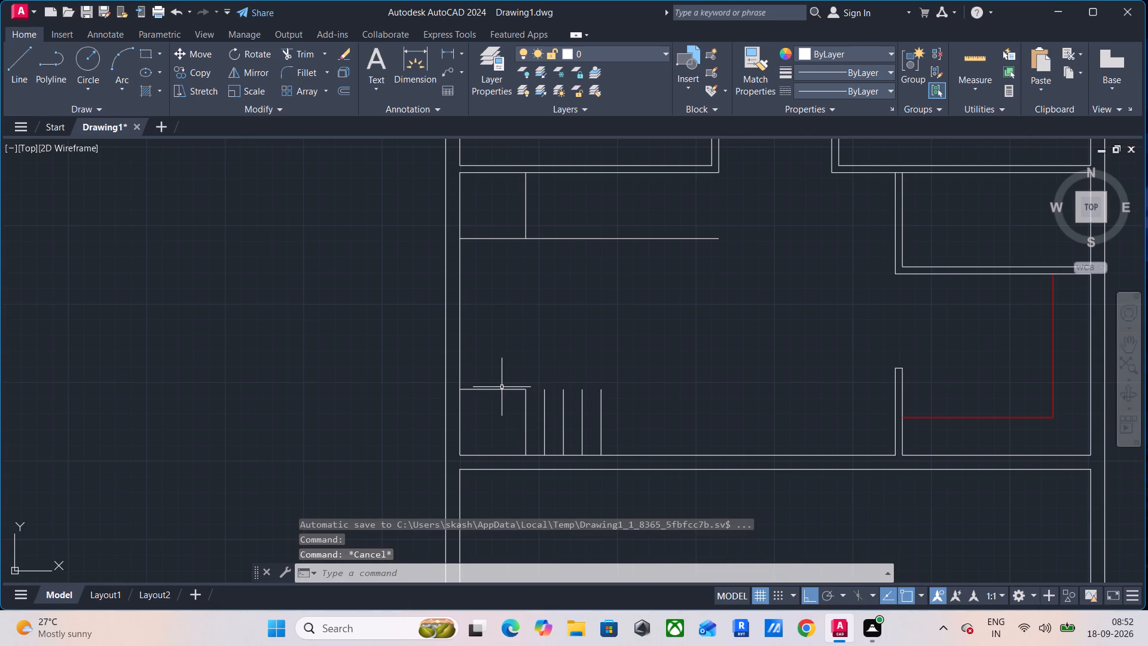
Offset the lower-left landing square's top edge repeatedly upward at 1' spacing to make seven parallel stair tread lines.
text(O)
key(space)
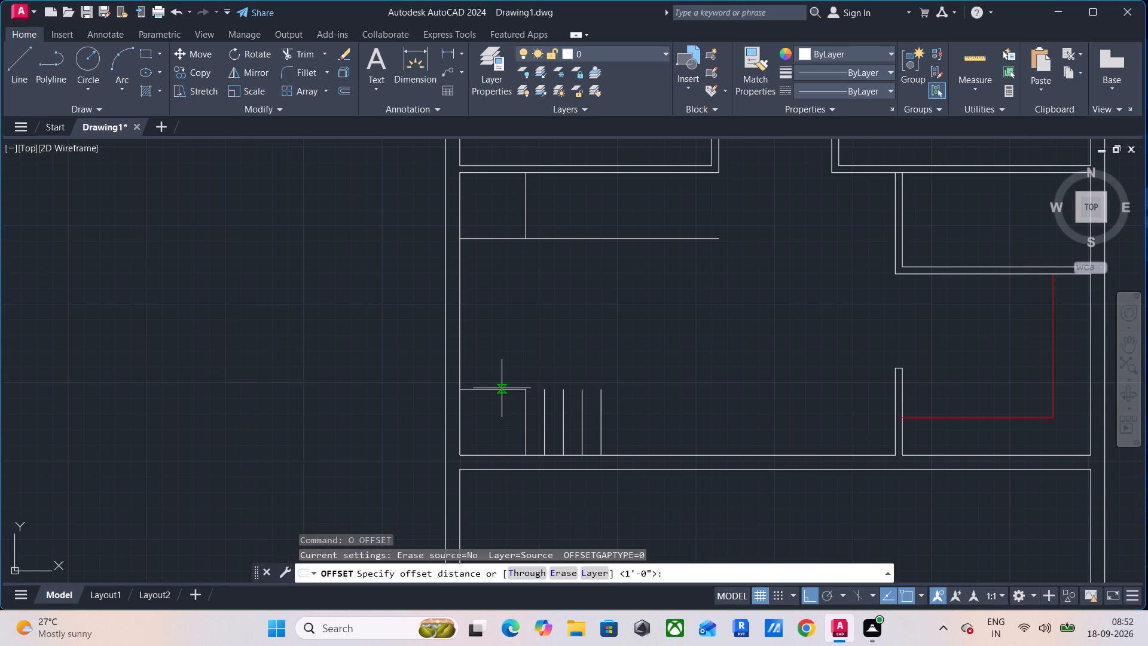
key(Return)
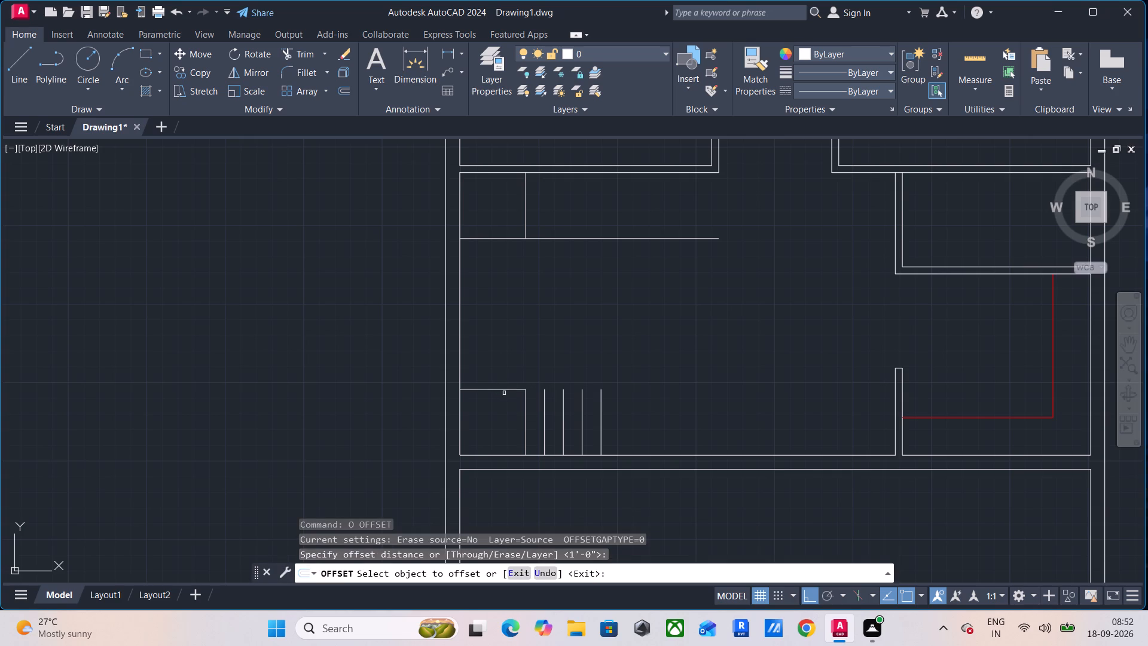
click(509, 391)
key(m)
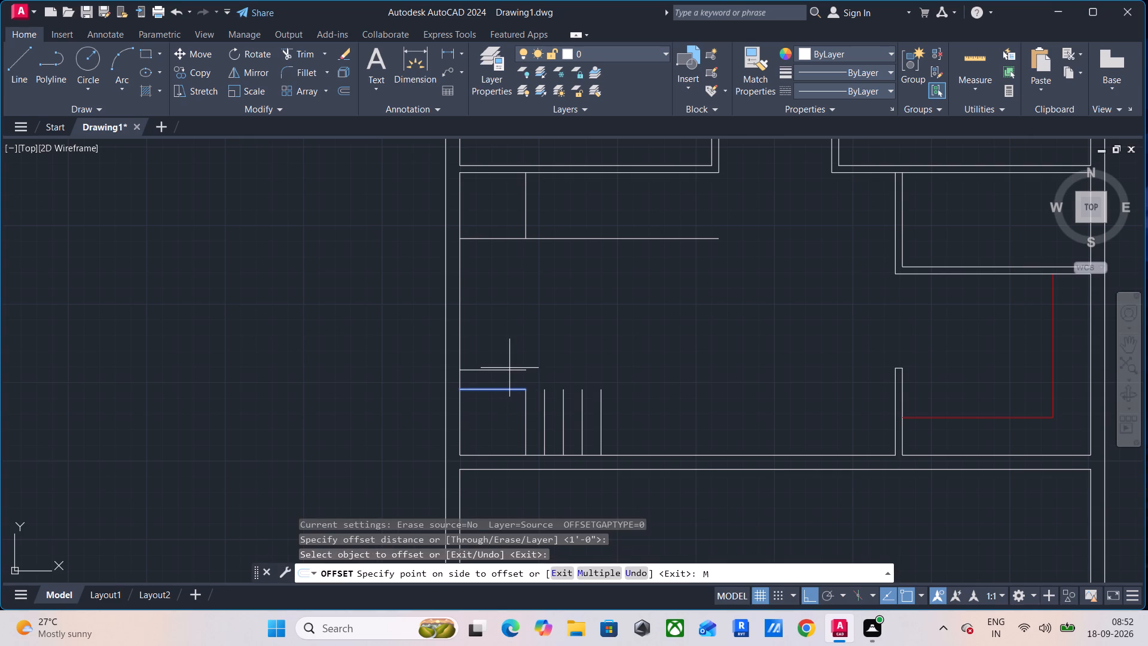
key(space)
click(518, 370)
click(511, 347)
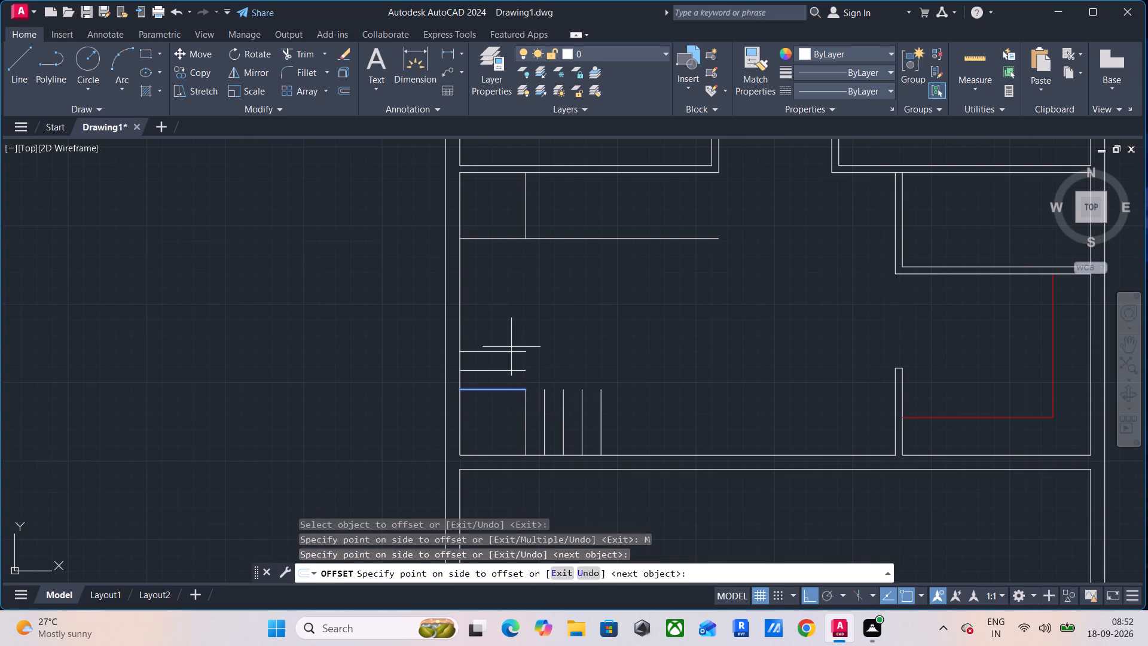
click(509, 337)
click(502, 317)
click(500, 301)
click(499, 288)
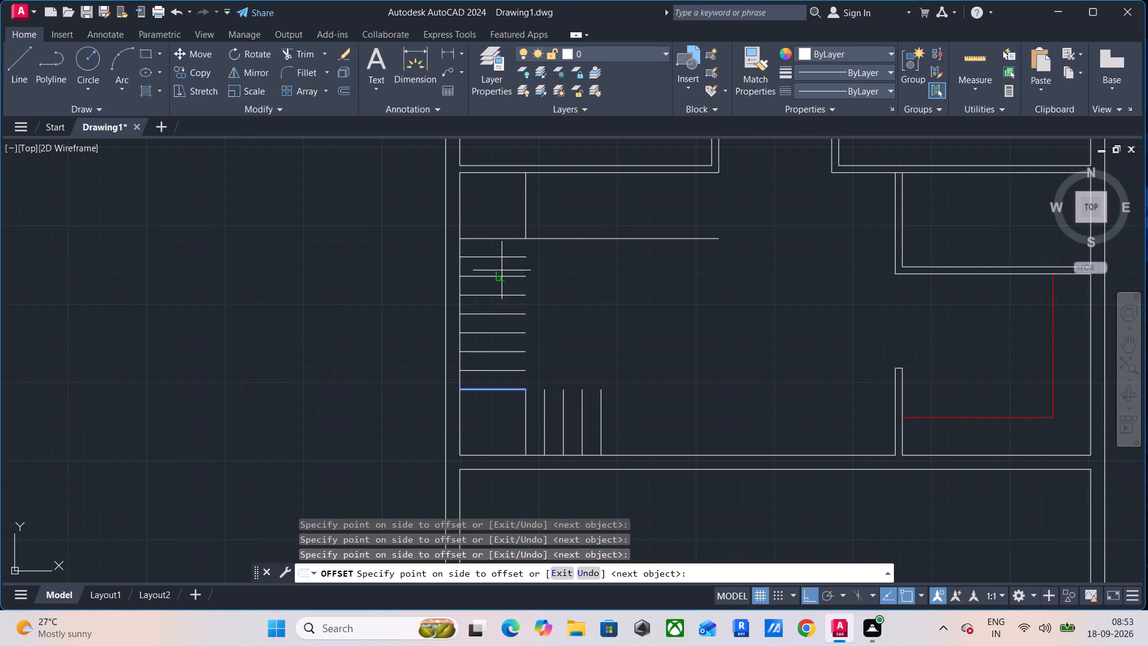
click(504, 251)
key(Escape)
key(Escape)
key(Escape)
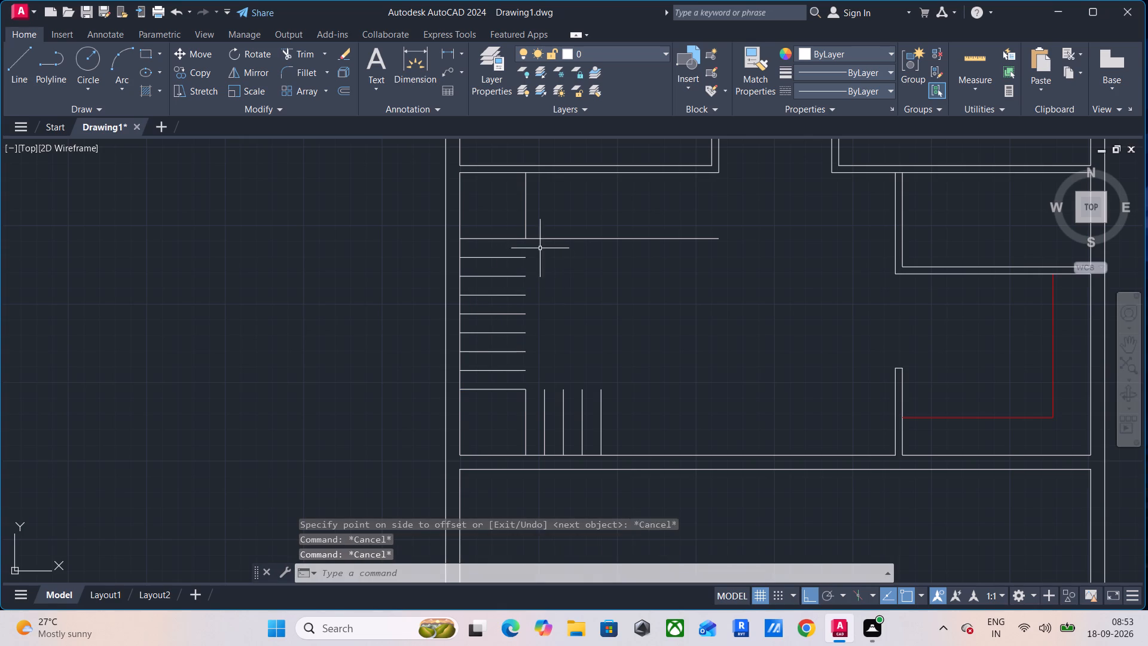
key(Escape)
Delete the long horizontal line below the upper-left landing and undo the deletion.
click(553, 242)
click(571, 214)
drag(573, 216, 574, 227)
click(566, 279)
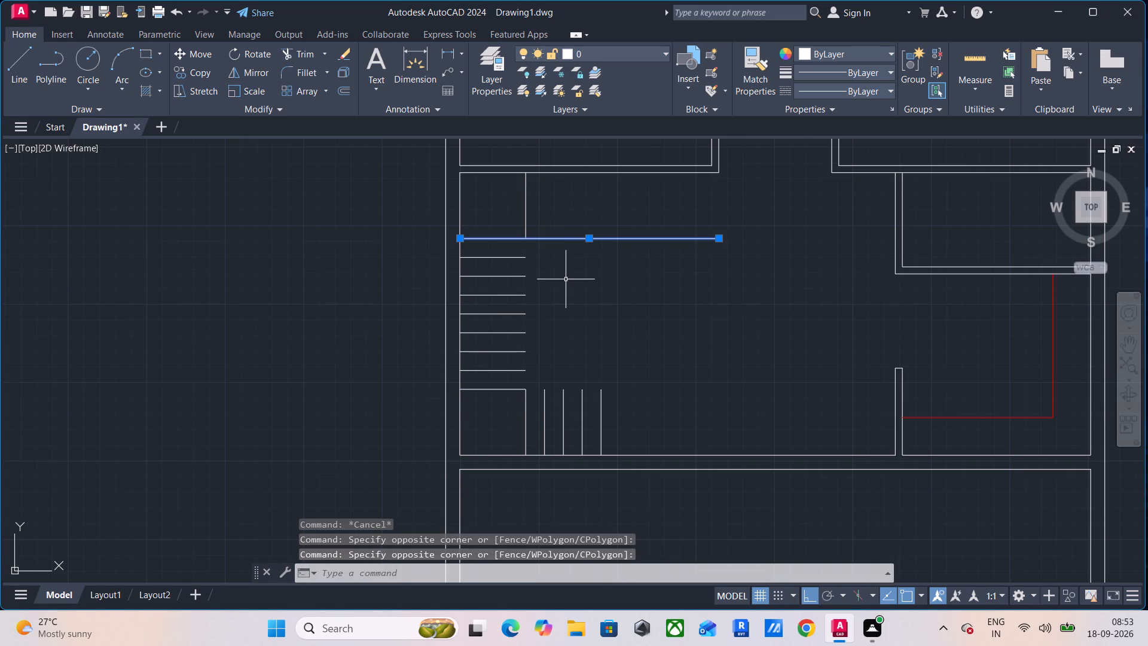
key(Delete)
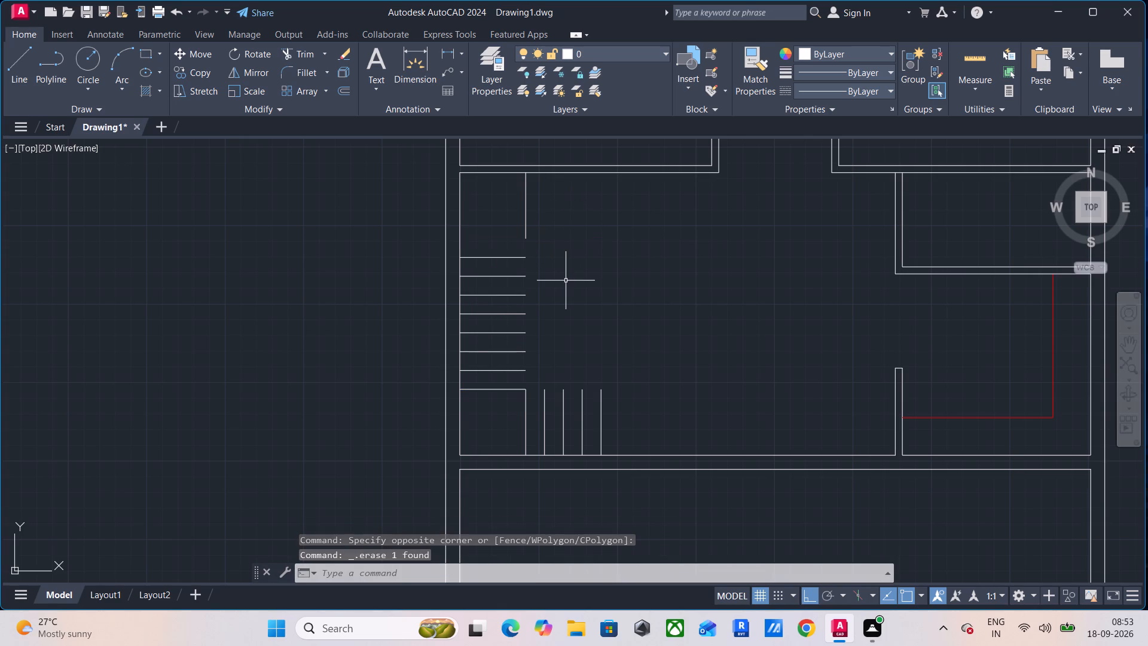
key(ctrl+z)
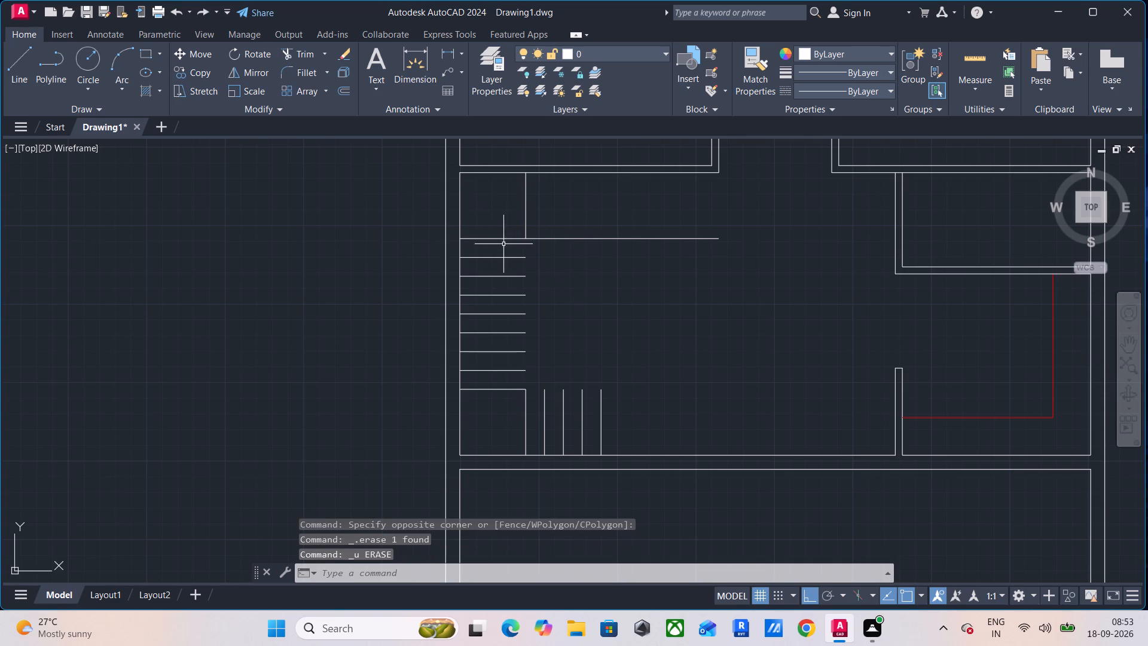
Trim the horizontal line beyond the upper-left landing's right edge, leaving a 3.5' square landing.
text(TR)
key(space)
drag(580, 221, 585, 229)
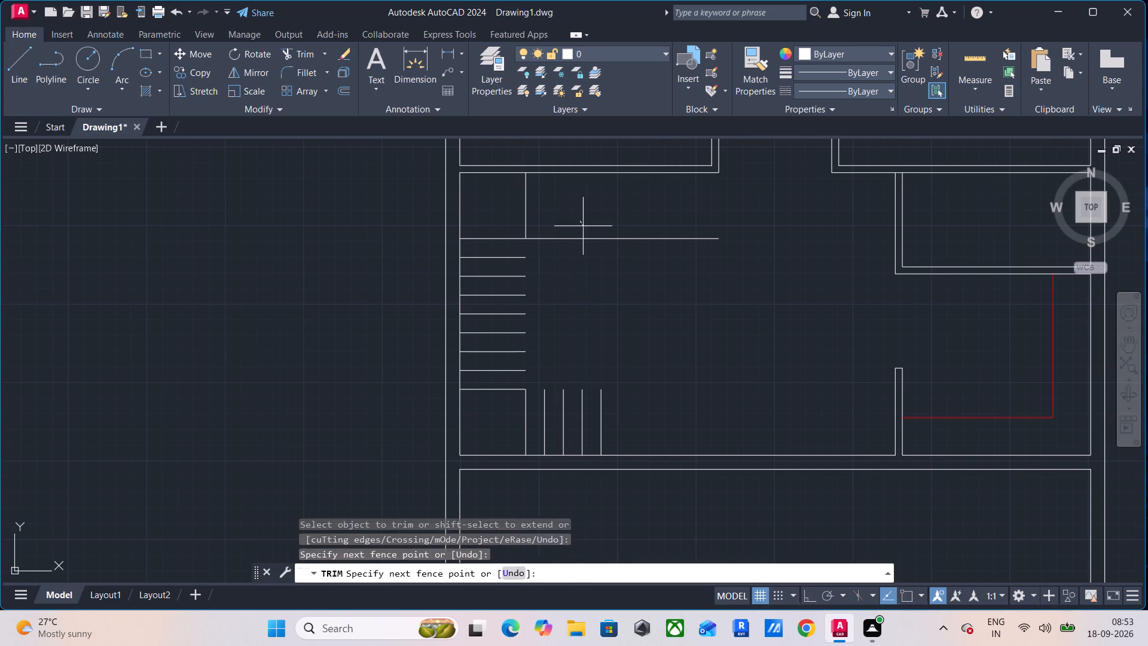
drag(585, 229, 590, 242)
click(594, 264)
key(Escape)
key(Escape)
key(Escape)
key(Escape)
key(Escape)
key(Escape)
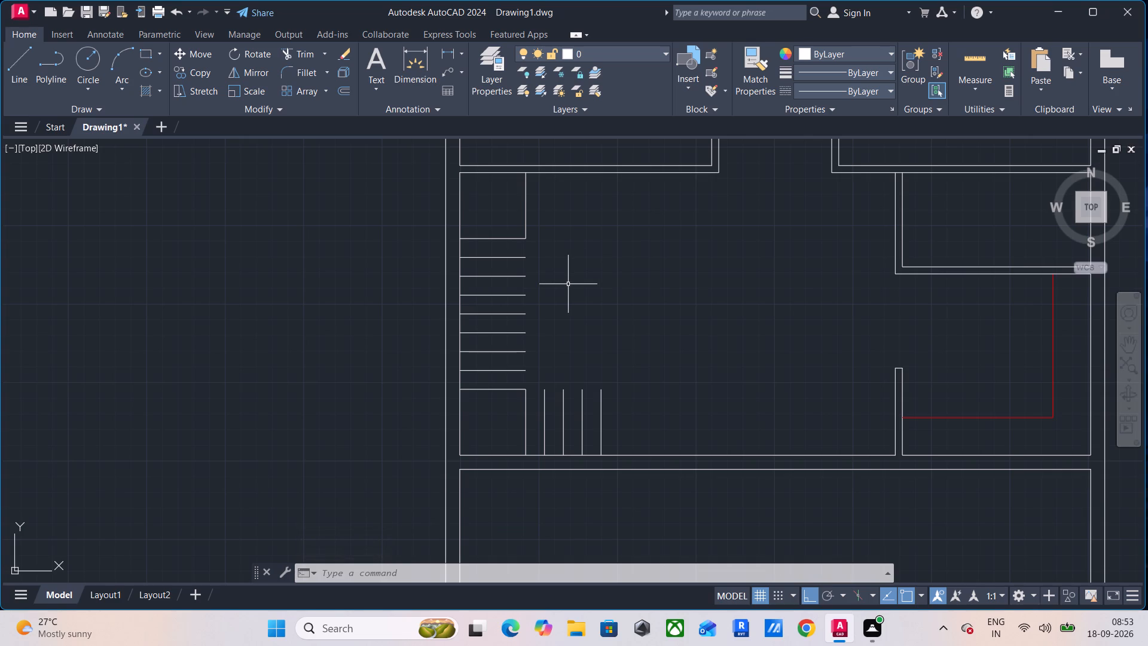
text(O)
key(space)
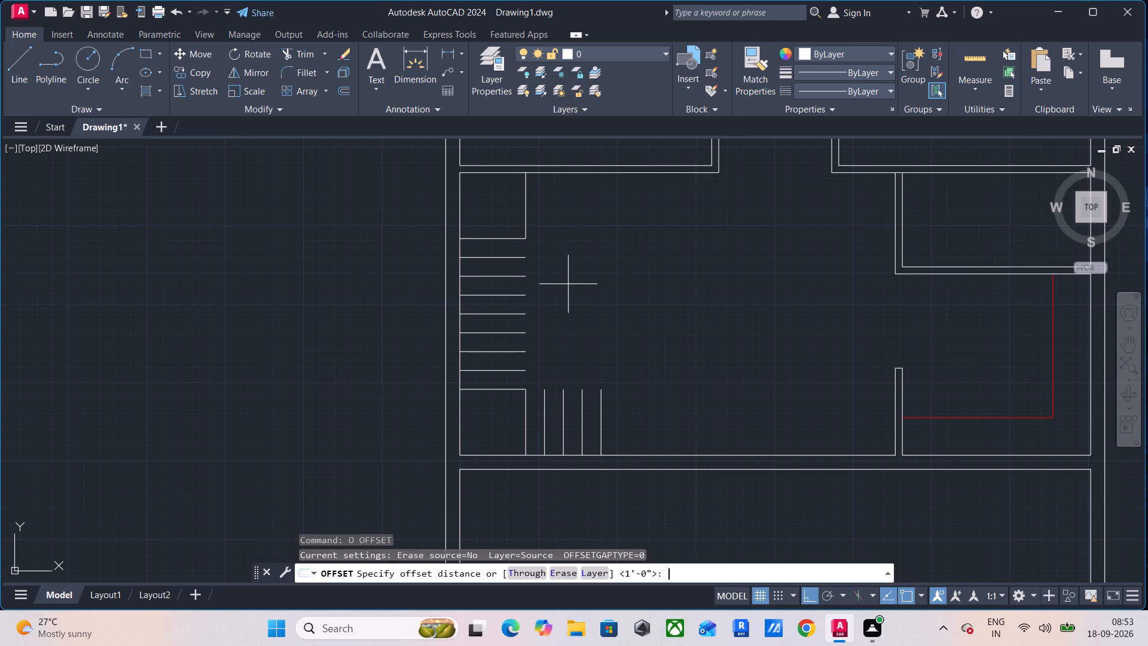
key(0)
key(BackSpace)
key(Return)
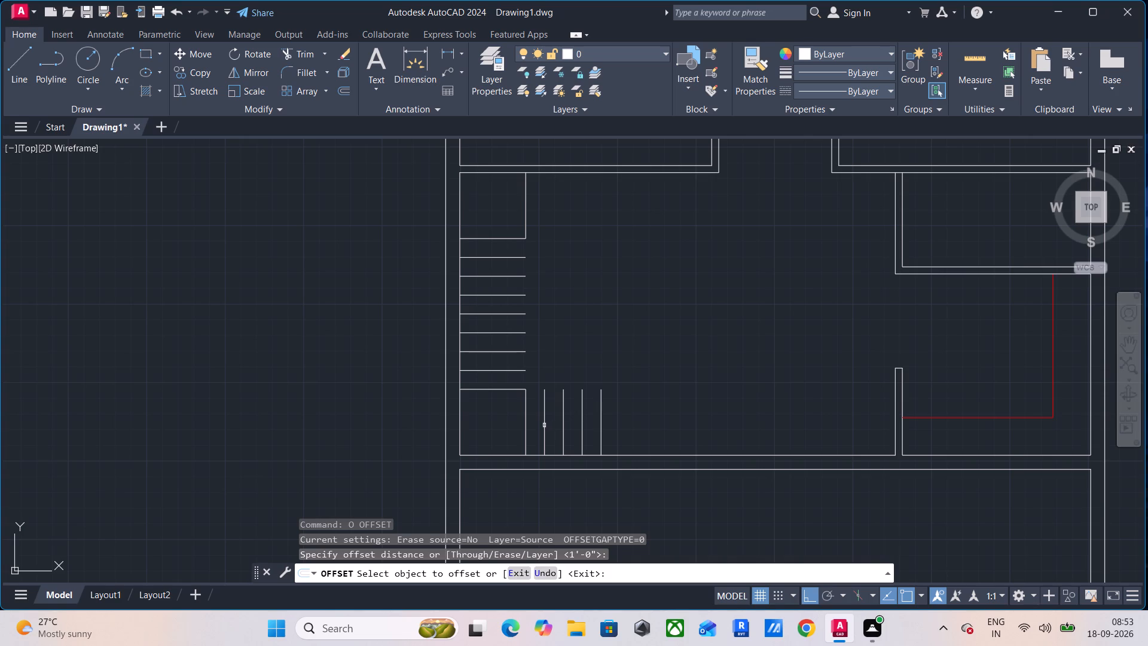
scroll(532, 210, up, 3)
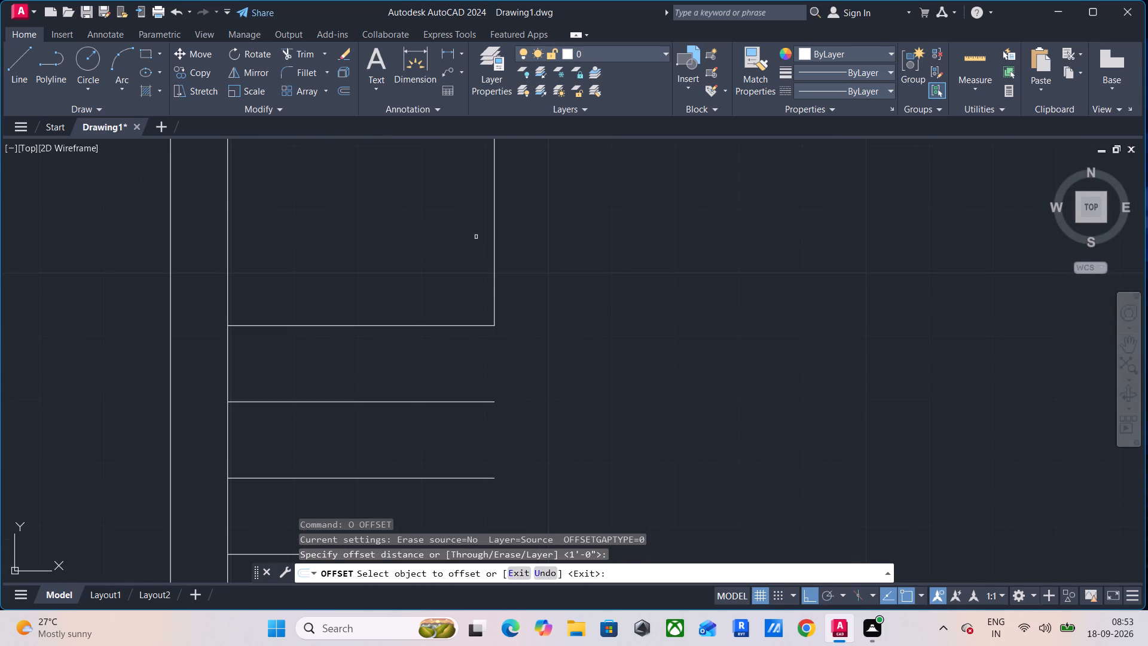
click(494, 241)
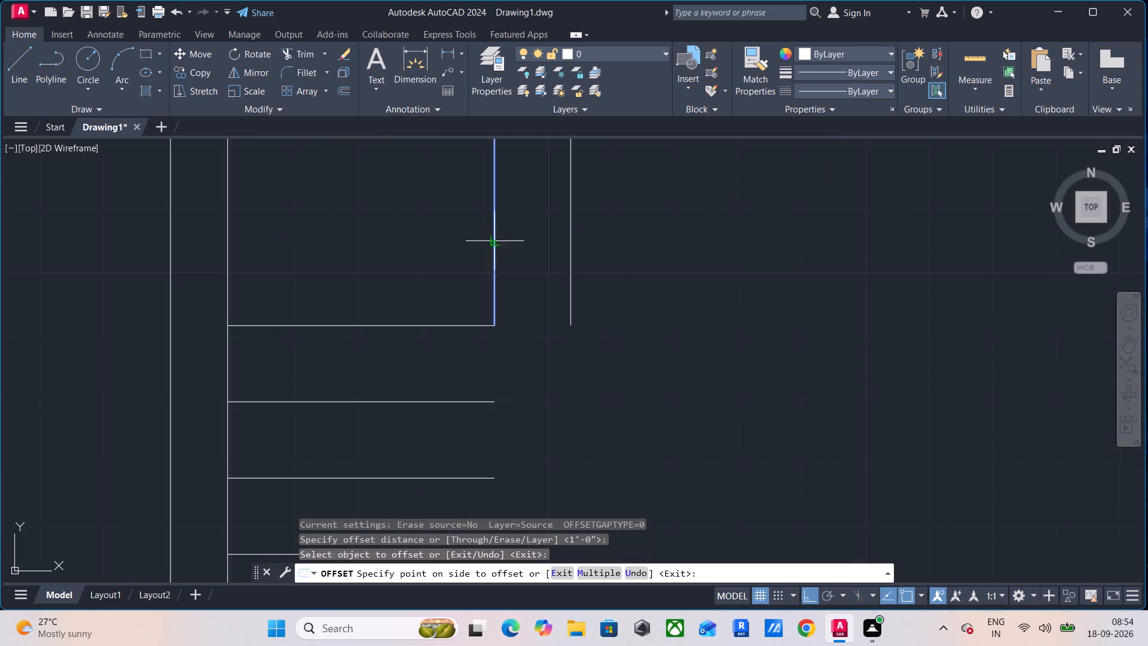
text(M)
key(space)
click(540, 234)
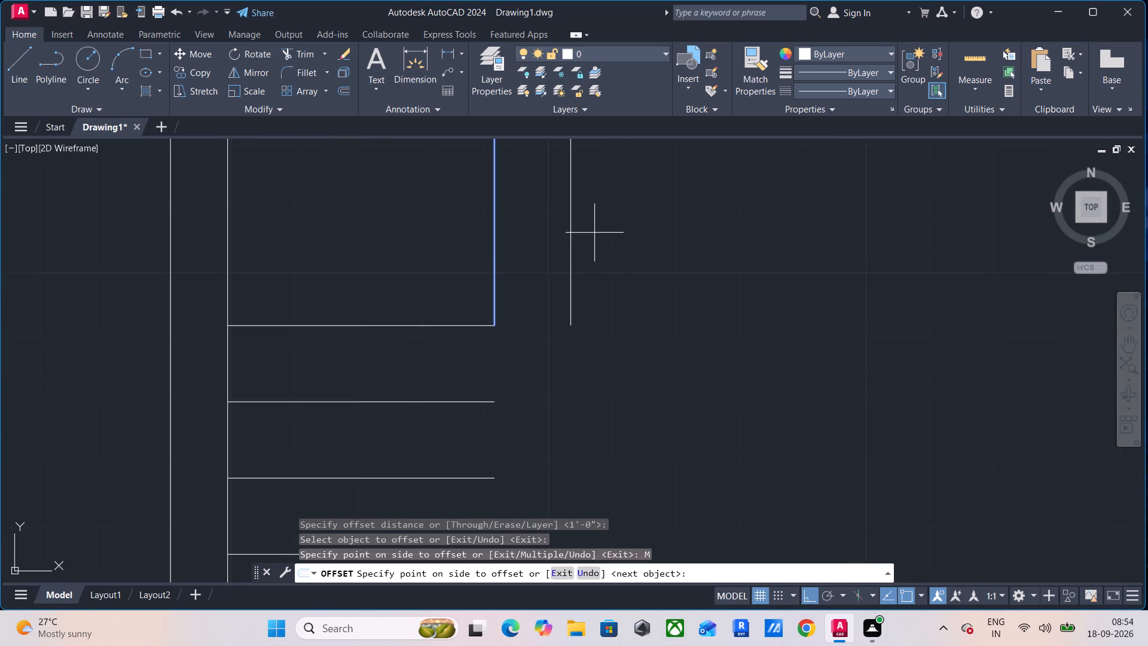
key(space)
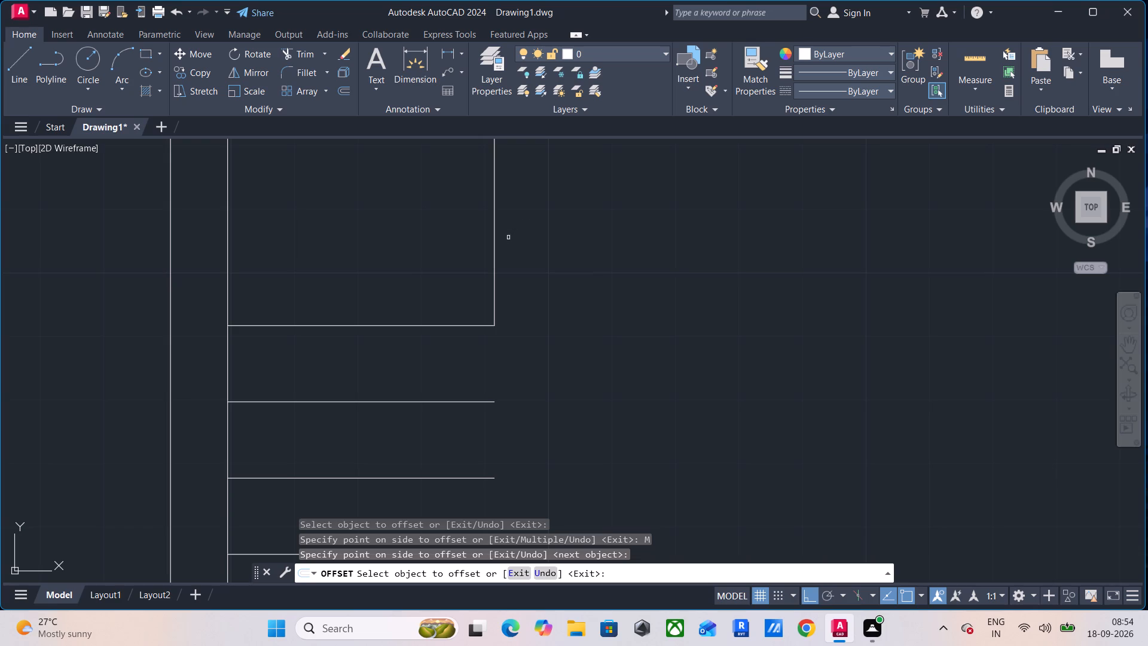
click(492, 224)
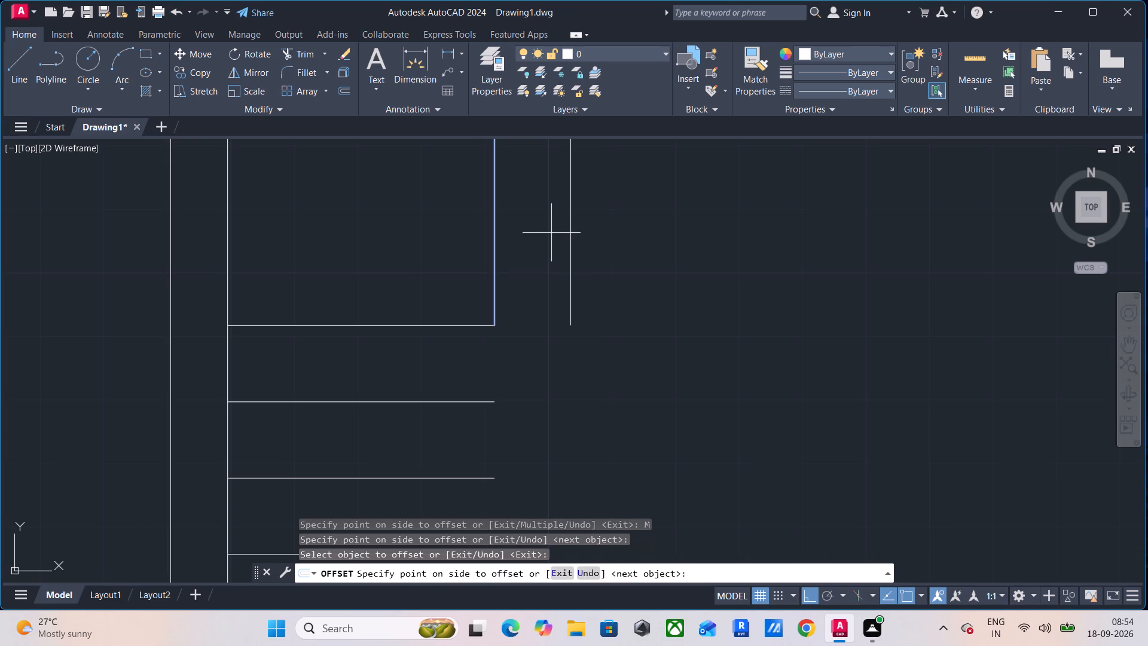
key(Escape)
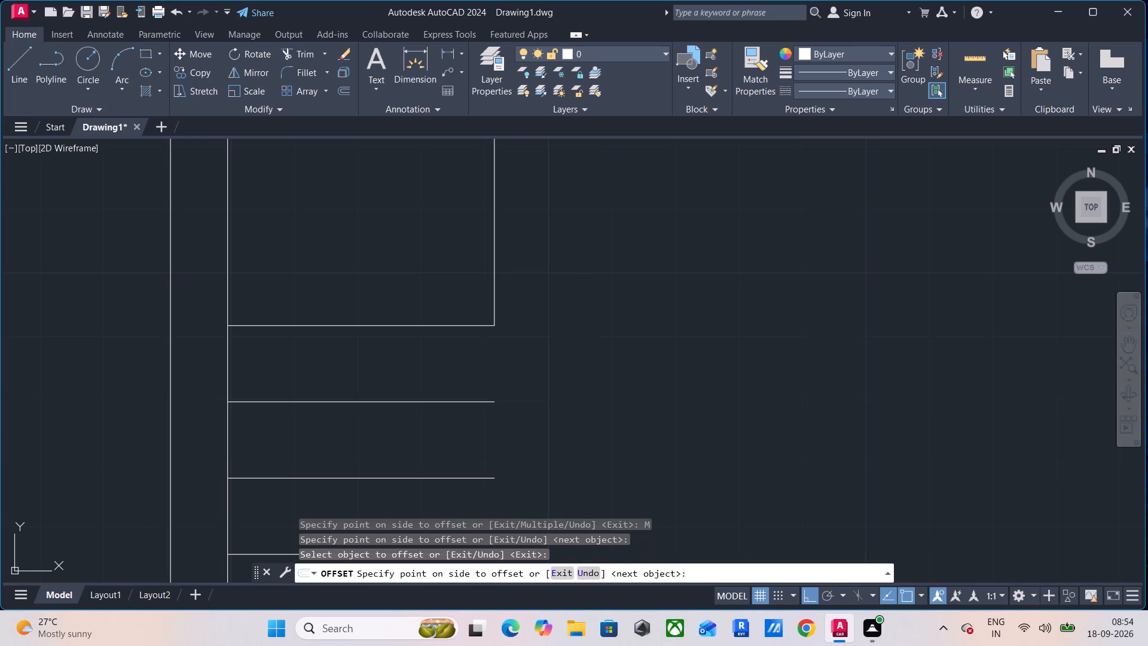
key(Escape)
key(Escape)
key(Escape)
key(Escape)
Offset the upper-left landing's right edge repeatedly to the right at 1' spacing to make five parallel stair tread lines.
key(o)
key(space)
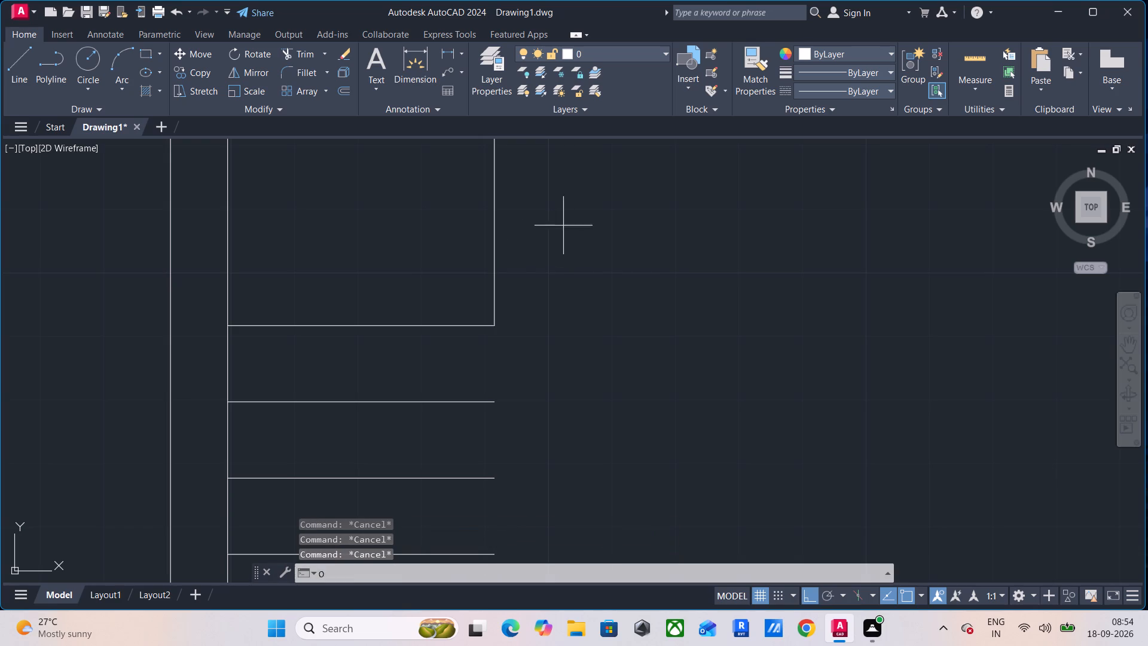
key(space)
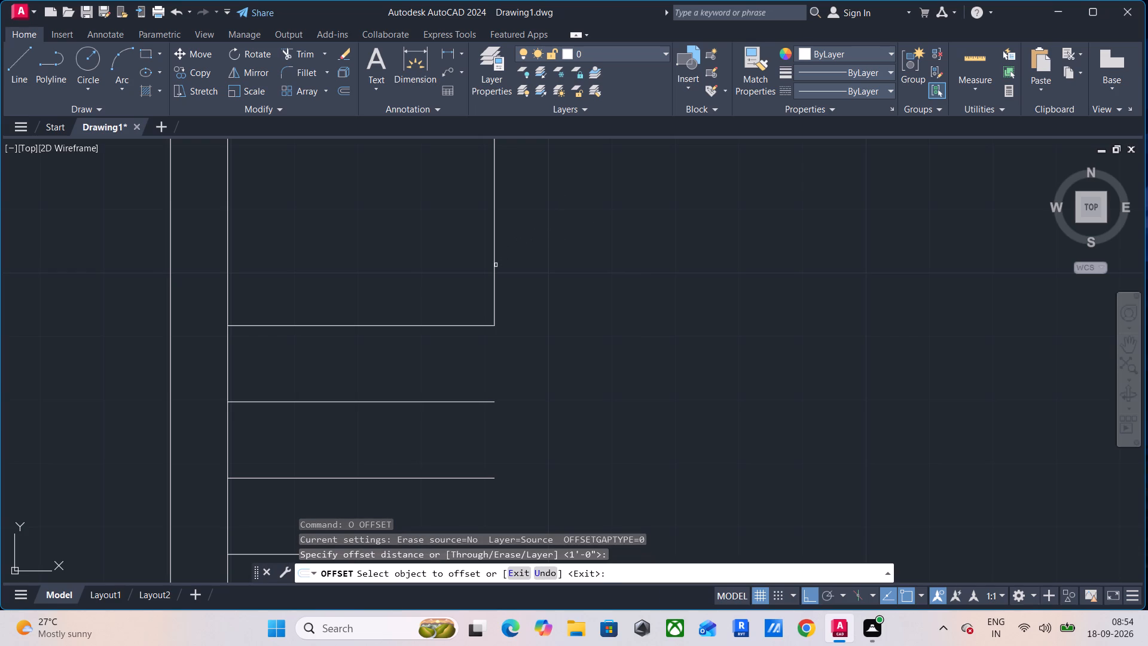
click(494, 268)
text(M)
key(space)
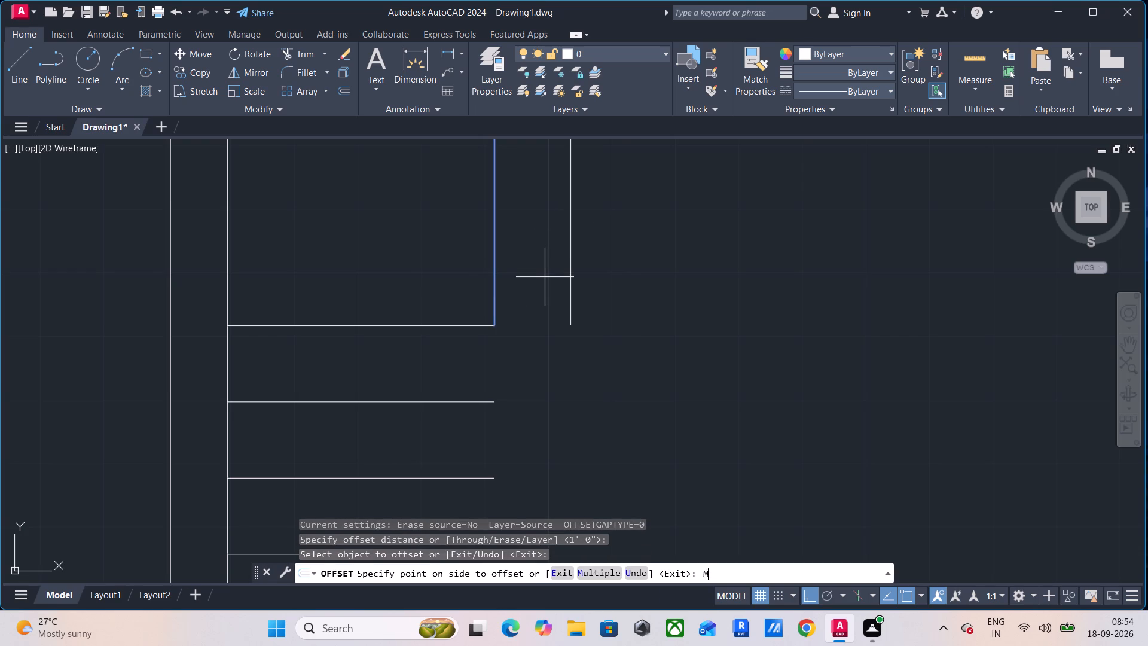
click(551, 280)
click(605, 283)
middle_drag(612, 282, 612, 284)
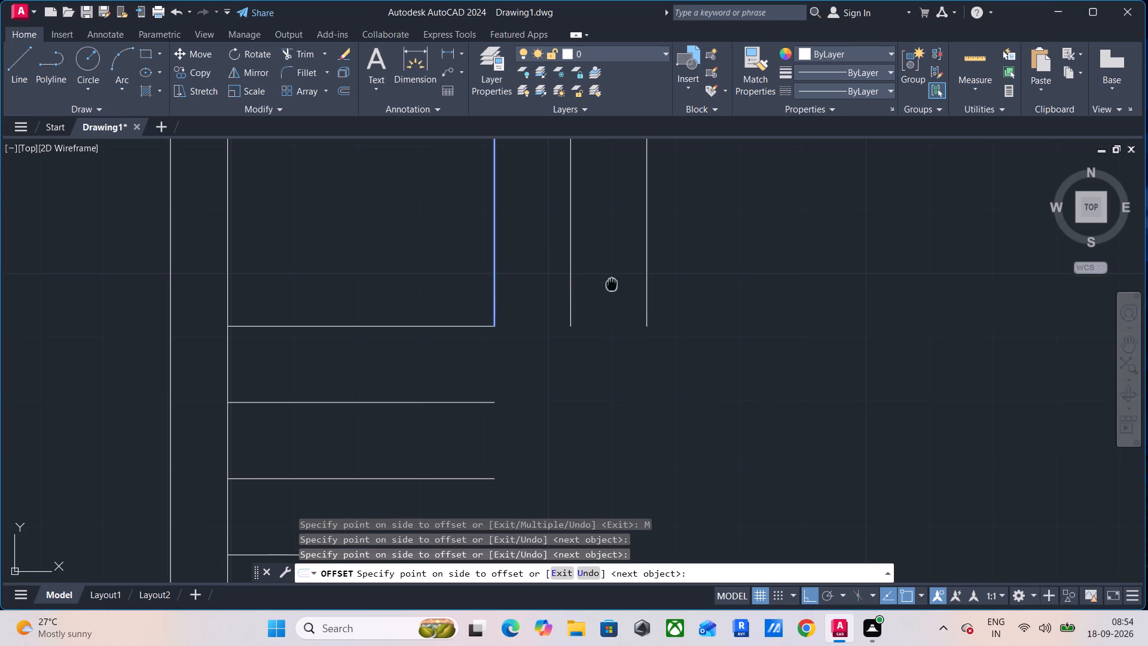
middle_drag(612, 284, 507, 358)
click(553, 348)
click(636, 322)
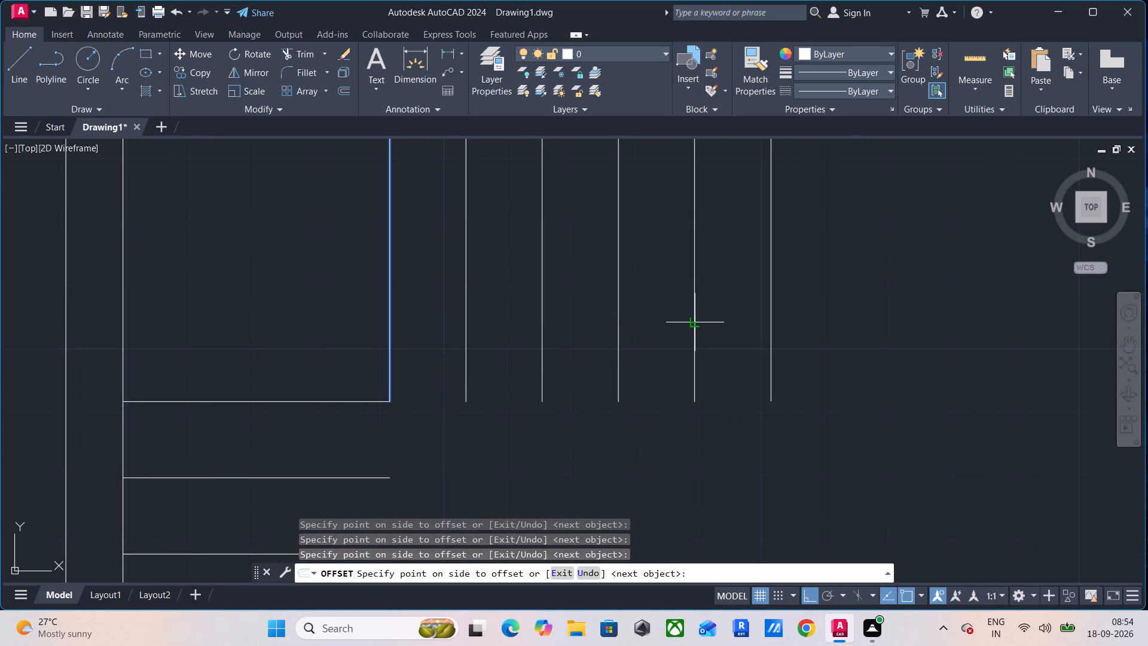
scroll(703, 313, down, 2)
click(704, 311)
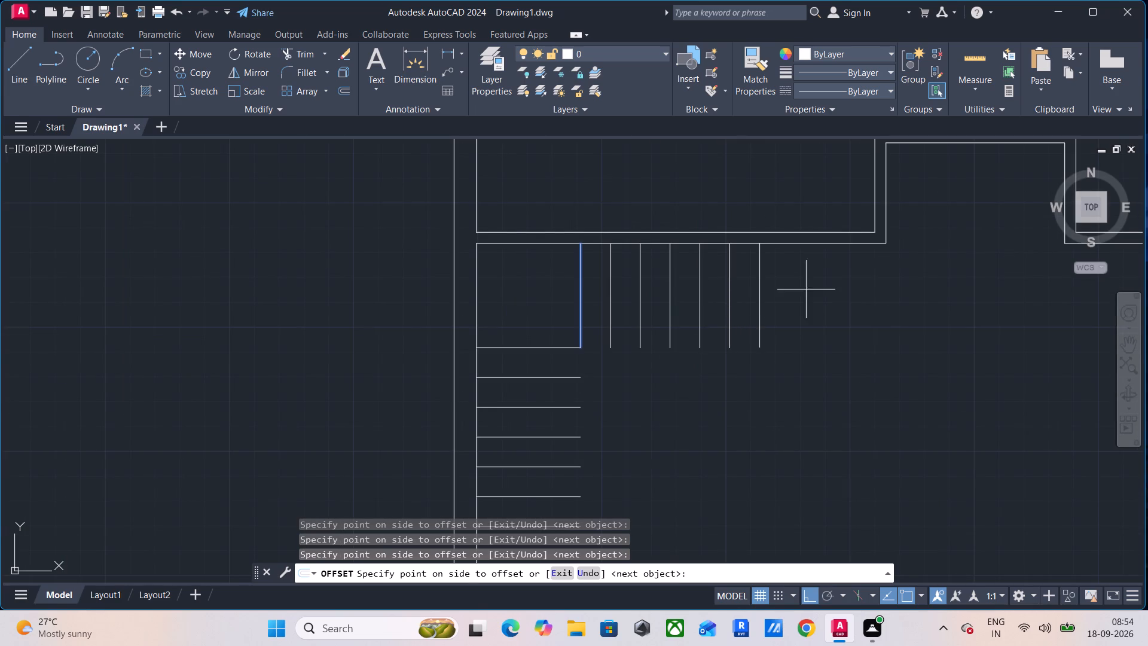
key(Escape)
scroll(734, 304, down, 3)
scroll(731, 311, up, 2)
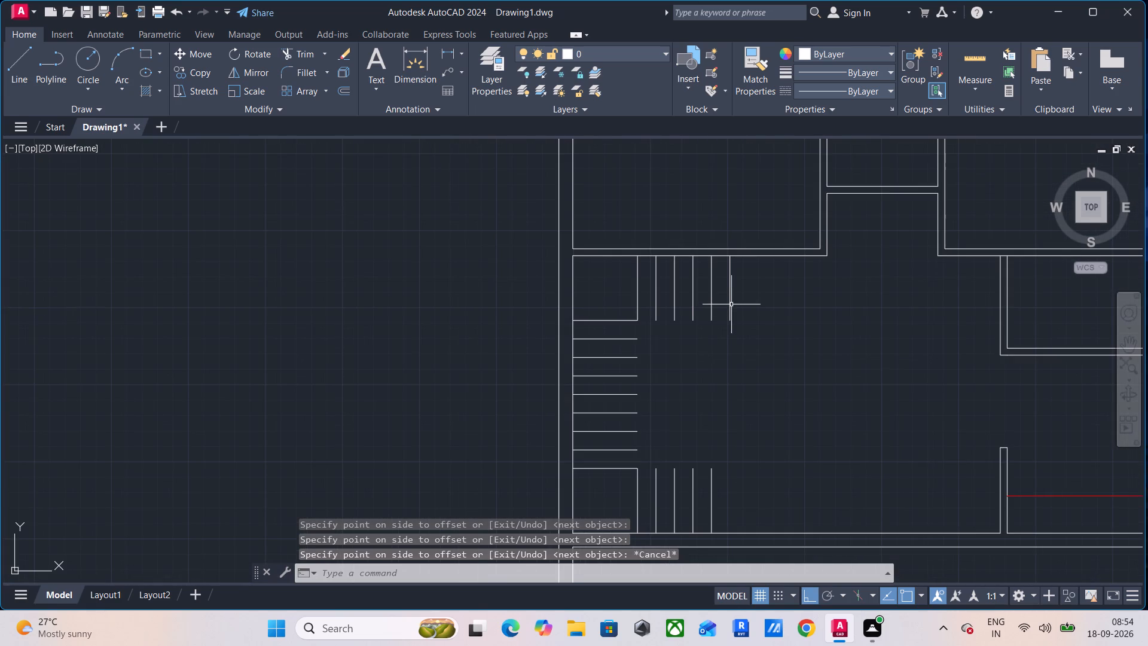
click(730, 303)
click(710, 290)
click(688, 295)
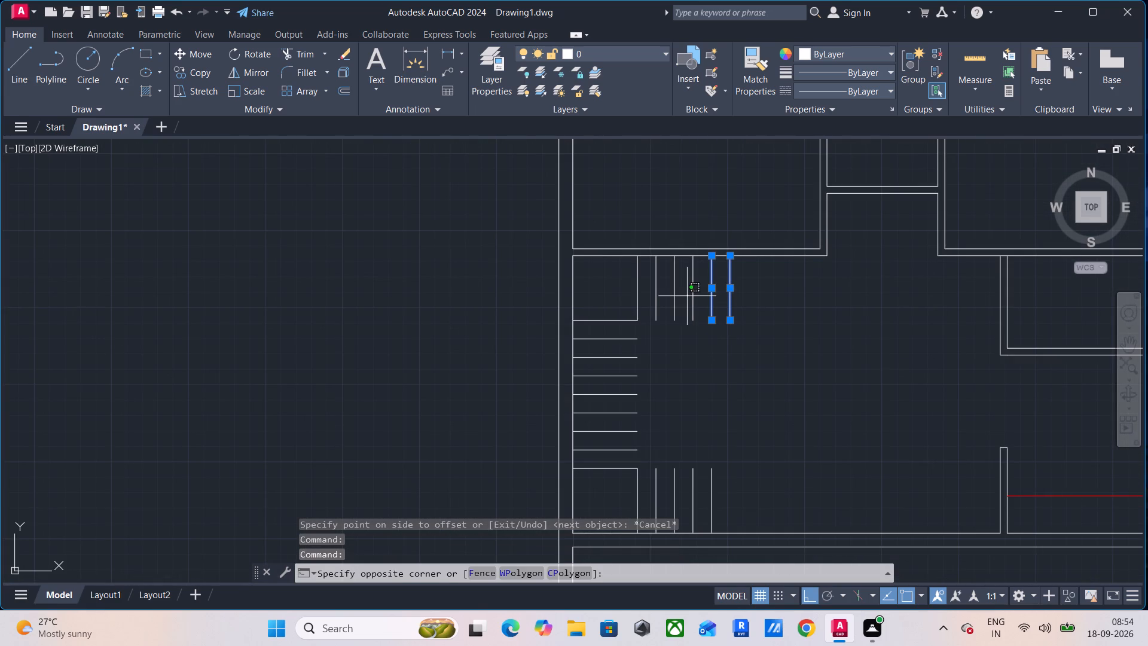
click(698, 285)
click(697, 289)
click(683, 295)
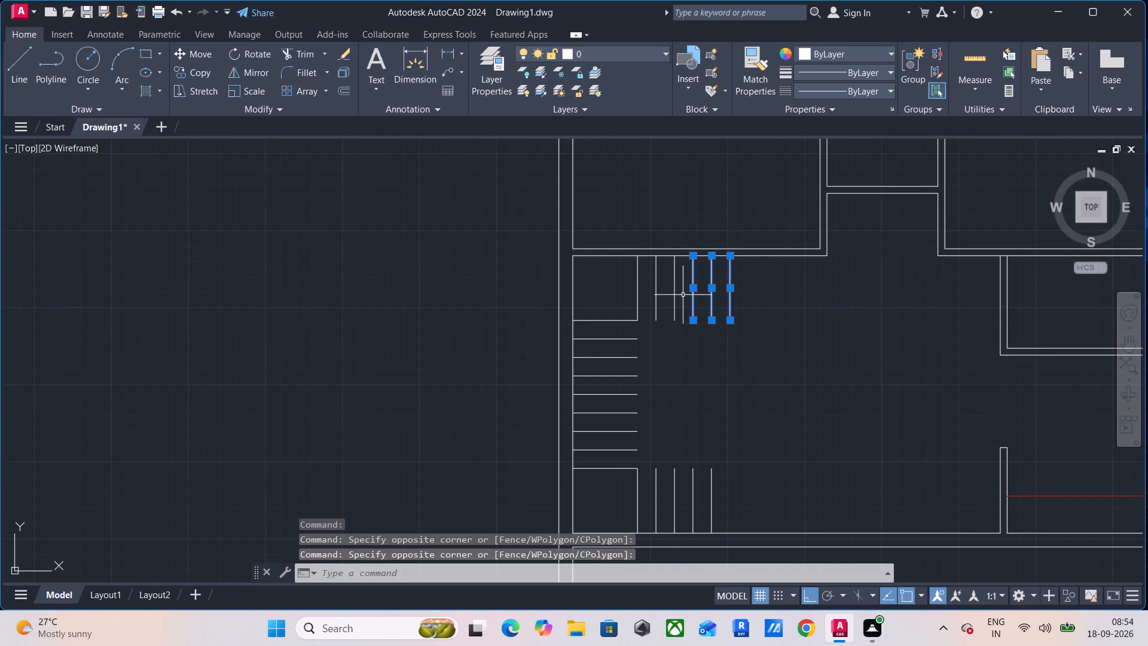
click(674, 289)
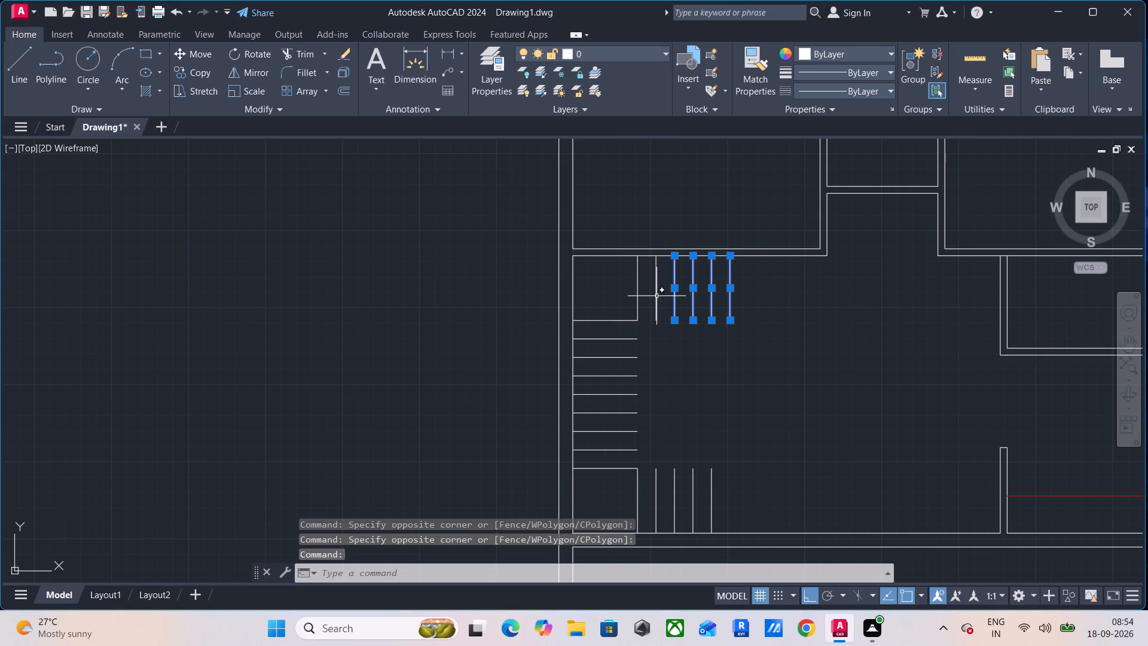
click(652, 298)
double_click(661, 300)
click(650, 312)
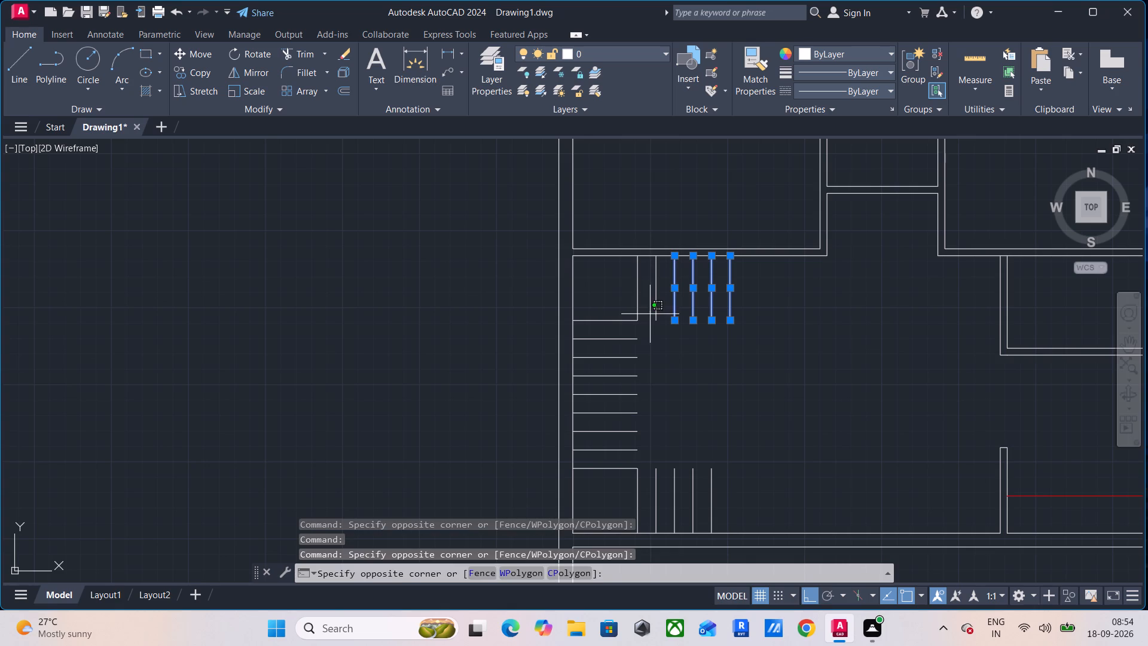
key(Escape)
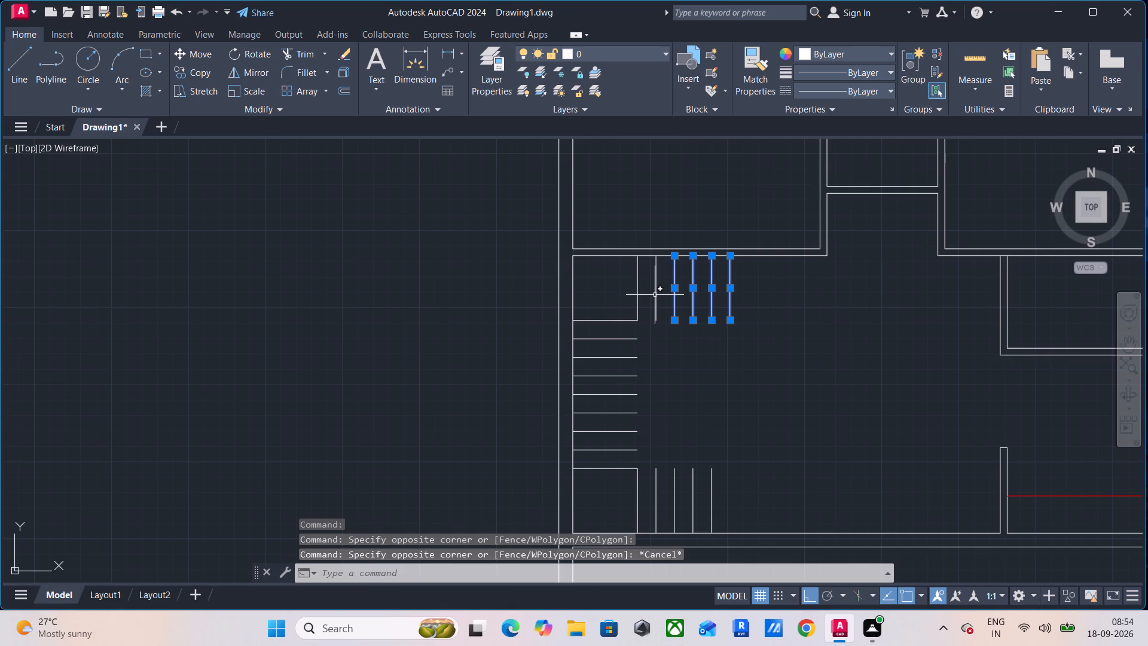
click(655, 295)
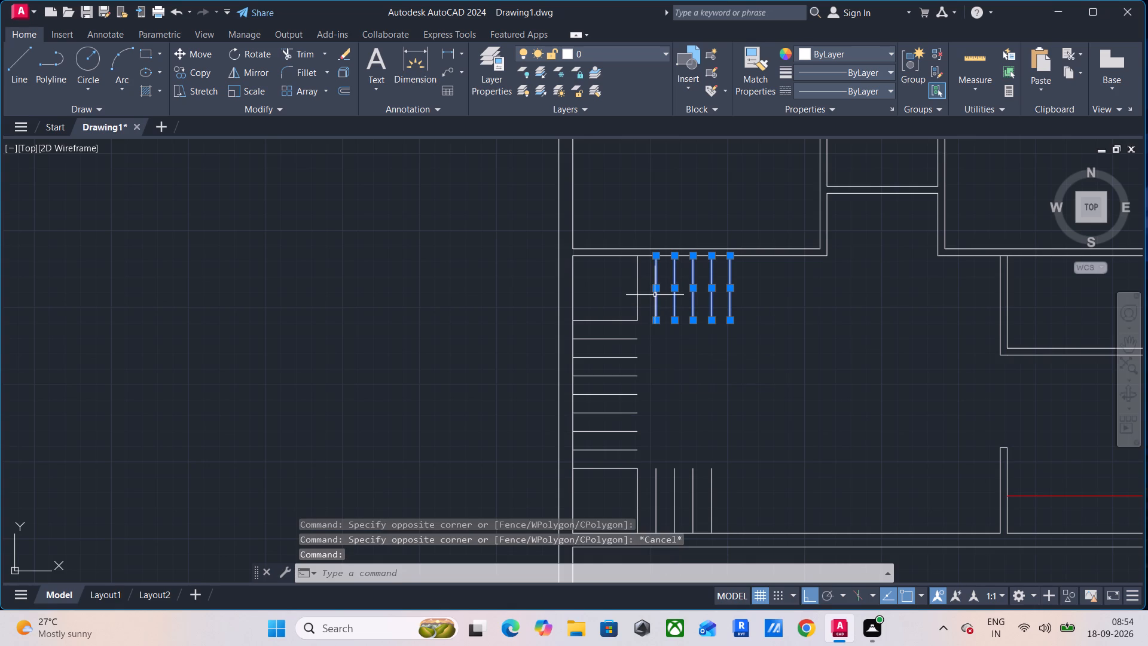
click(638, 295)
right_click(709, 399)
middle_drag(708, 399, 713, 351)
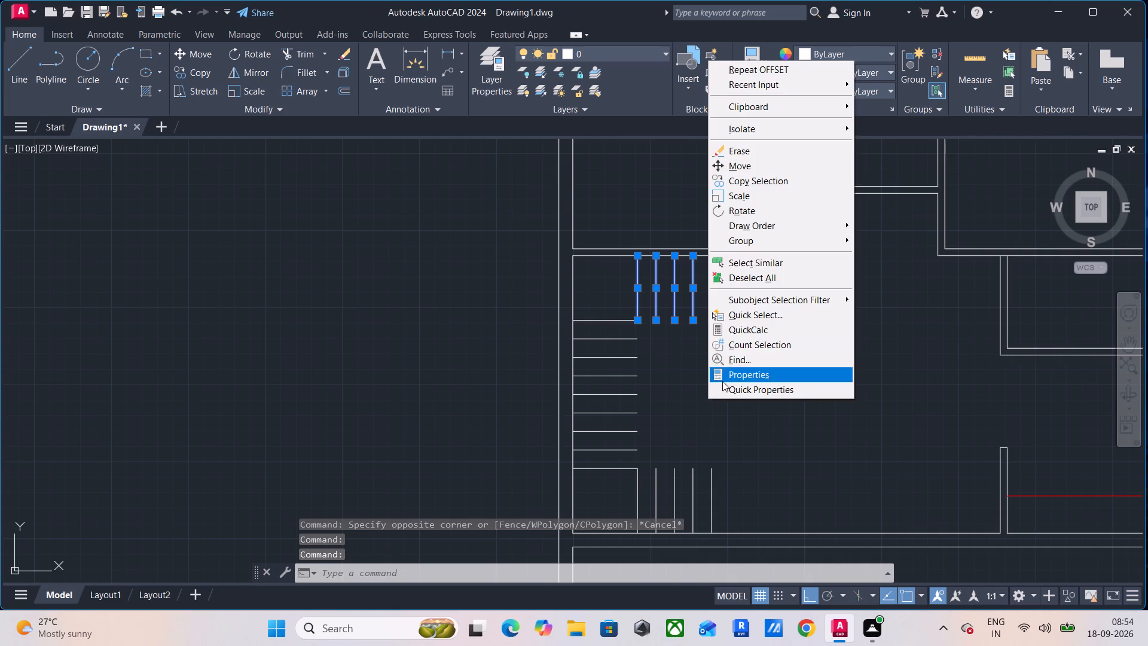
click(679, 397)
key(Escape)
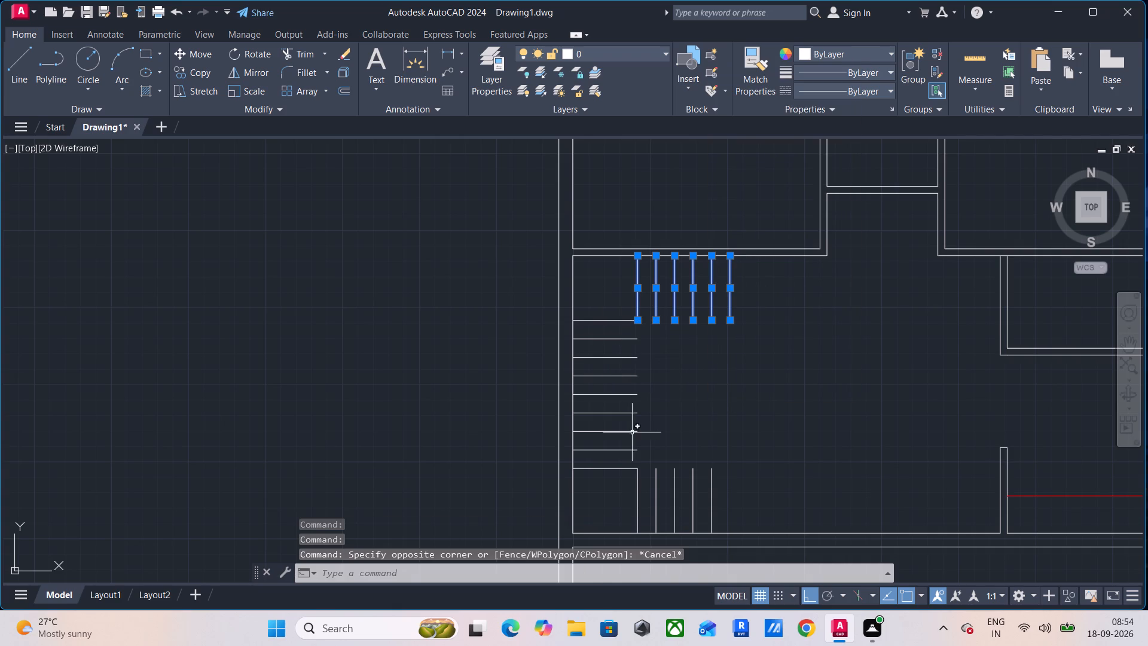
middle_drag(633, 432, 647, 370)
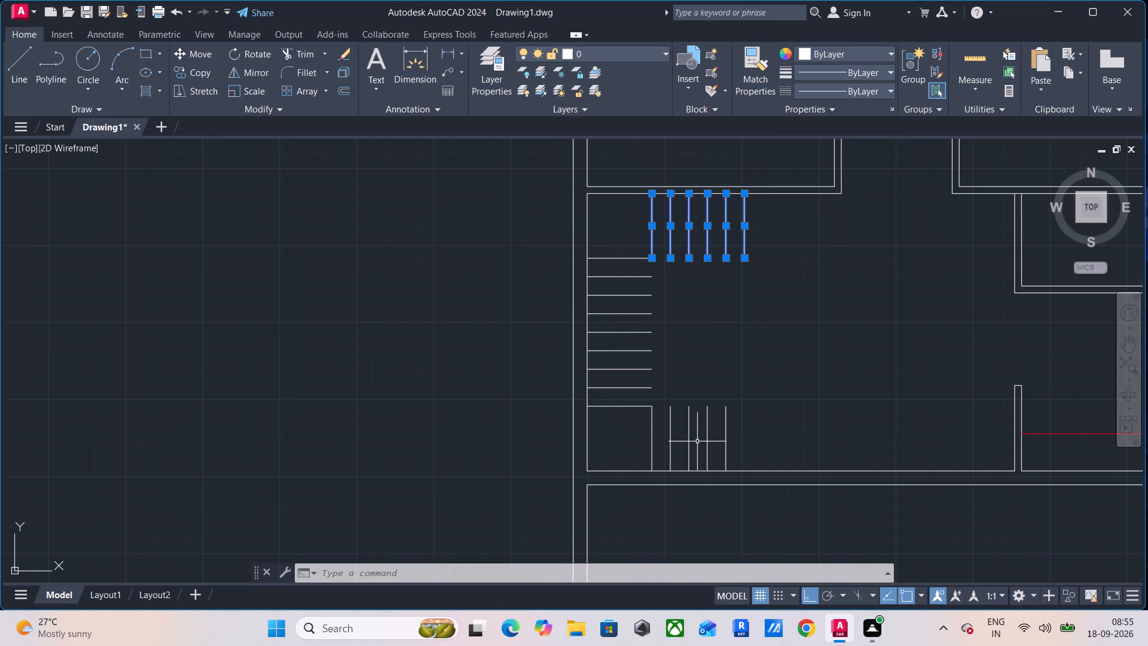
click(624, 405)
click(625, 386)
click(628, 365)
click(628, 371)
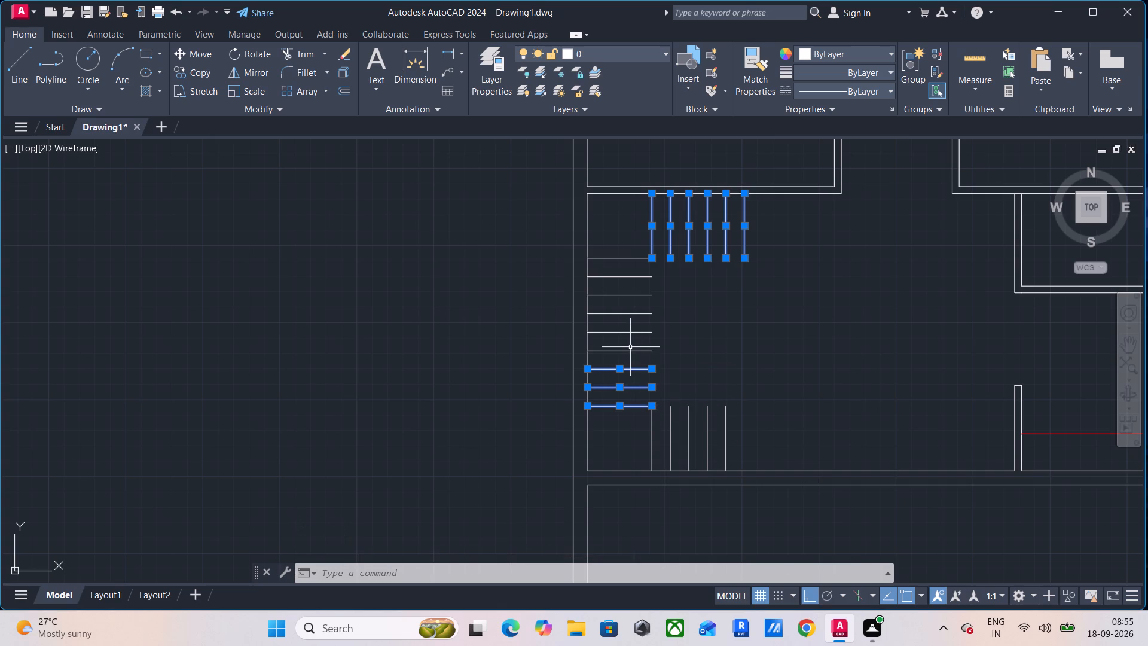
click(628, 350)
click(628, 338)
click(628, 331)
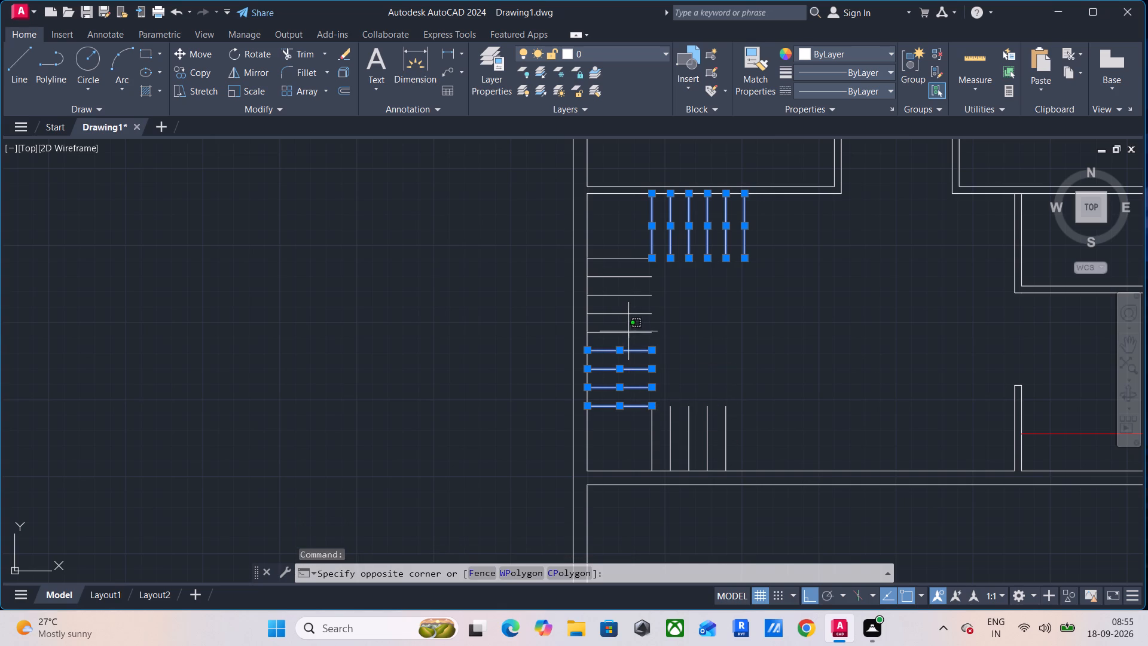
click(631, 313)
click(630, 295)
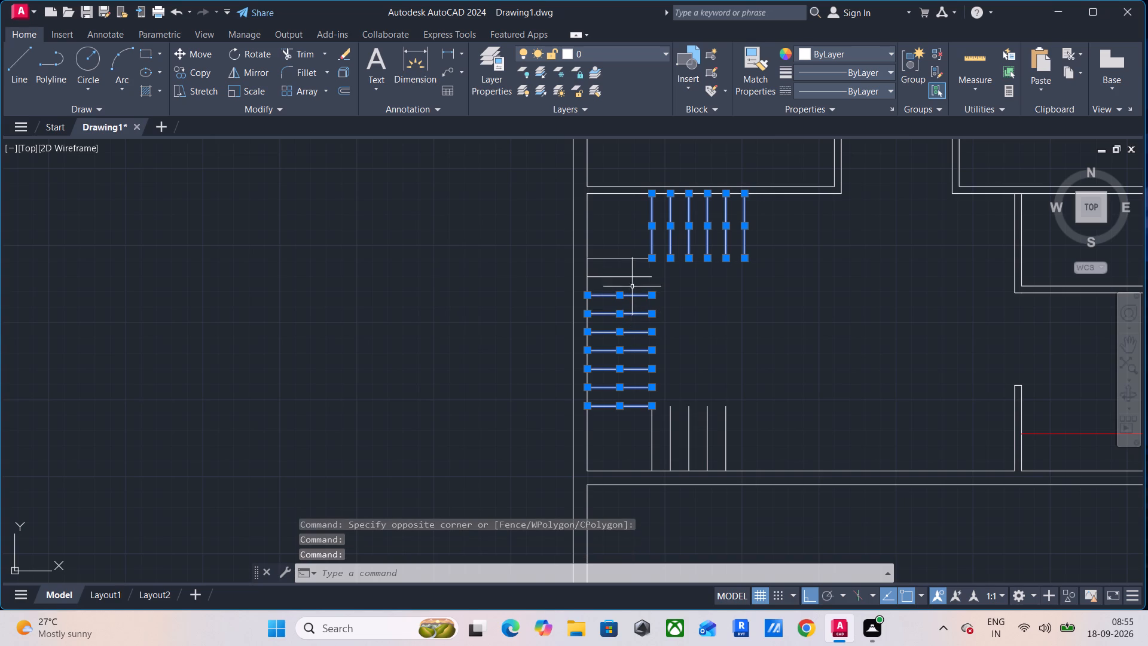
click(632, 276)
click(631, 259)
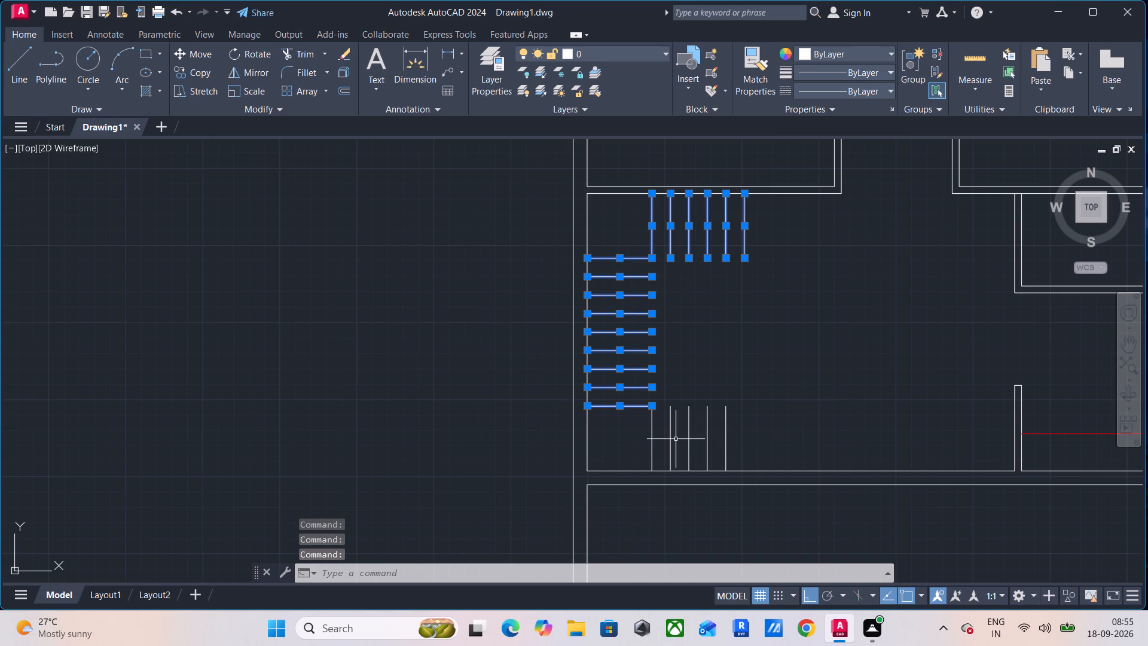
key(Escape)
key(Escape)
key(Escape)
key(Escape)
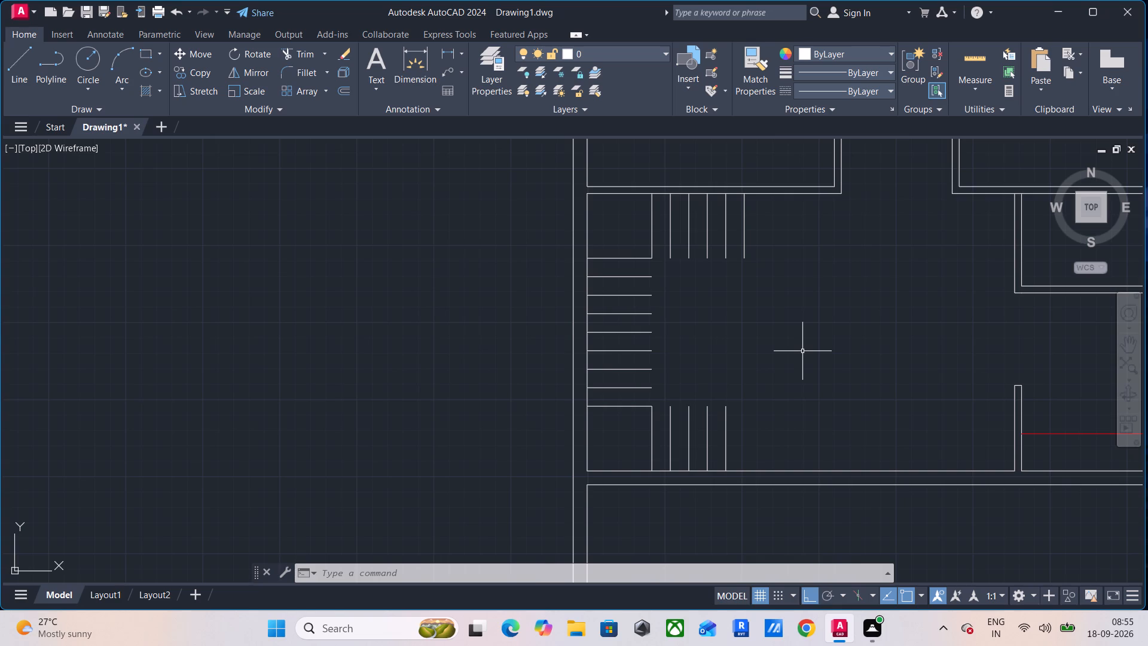
Draw a connected line along the staircase's inner edge, from the upper flight's last tread through both landing corners to the lower flight's last tread.
click(20, 70)
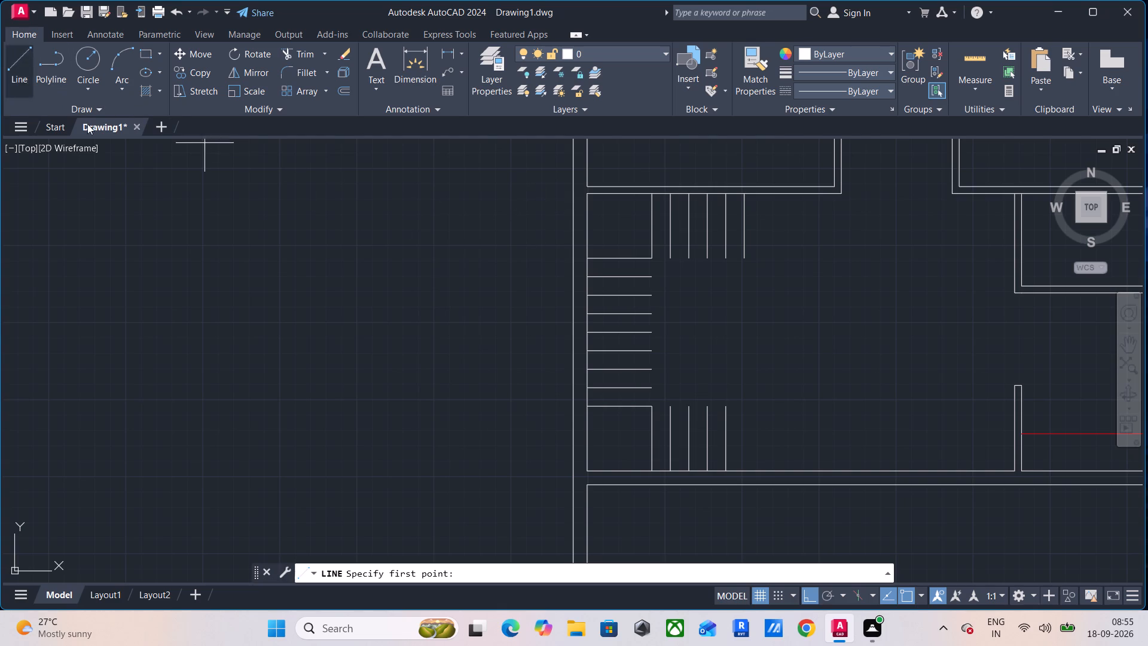
click(745, 254)
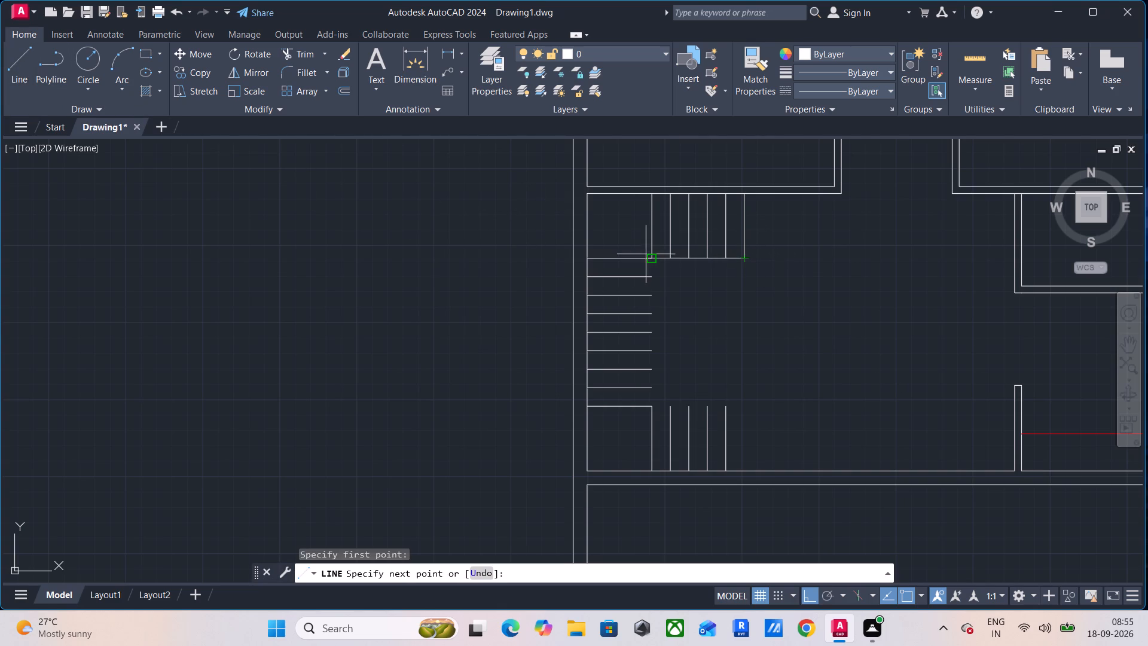
click(652, 254)
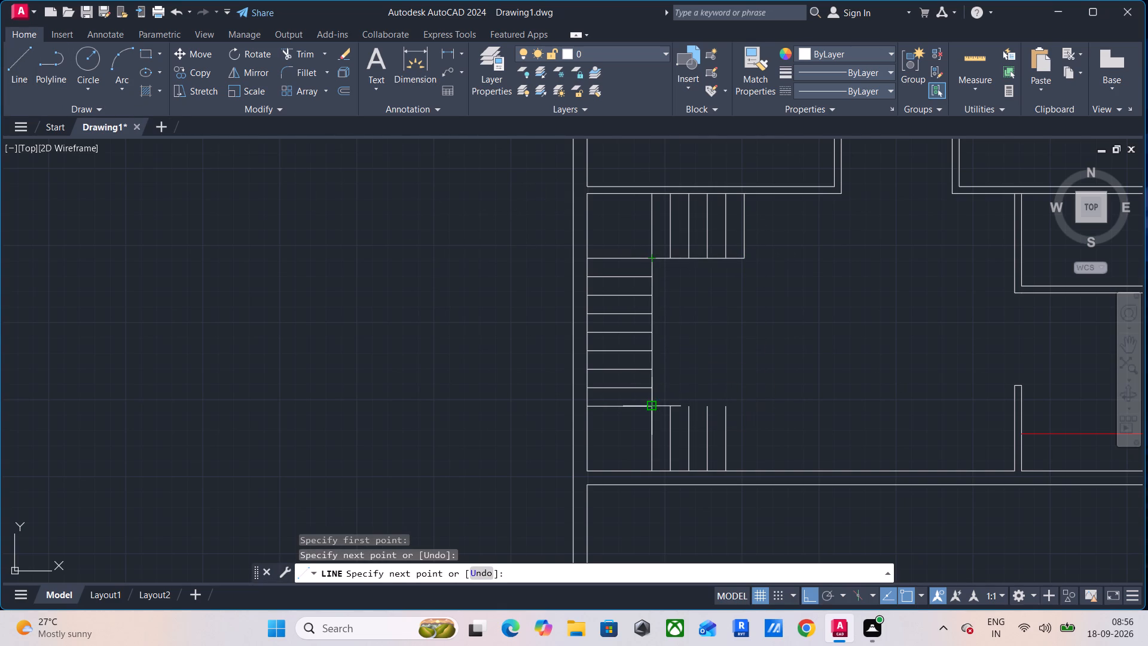
click(653, 404)
click(724, 407)
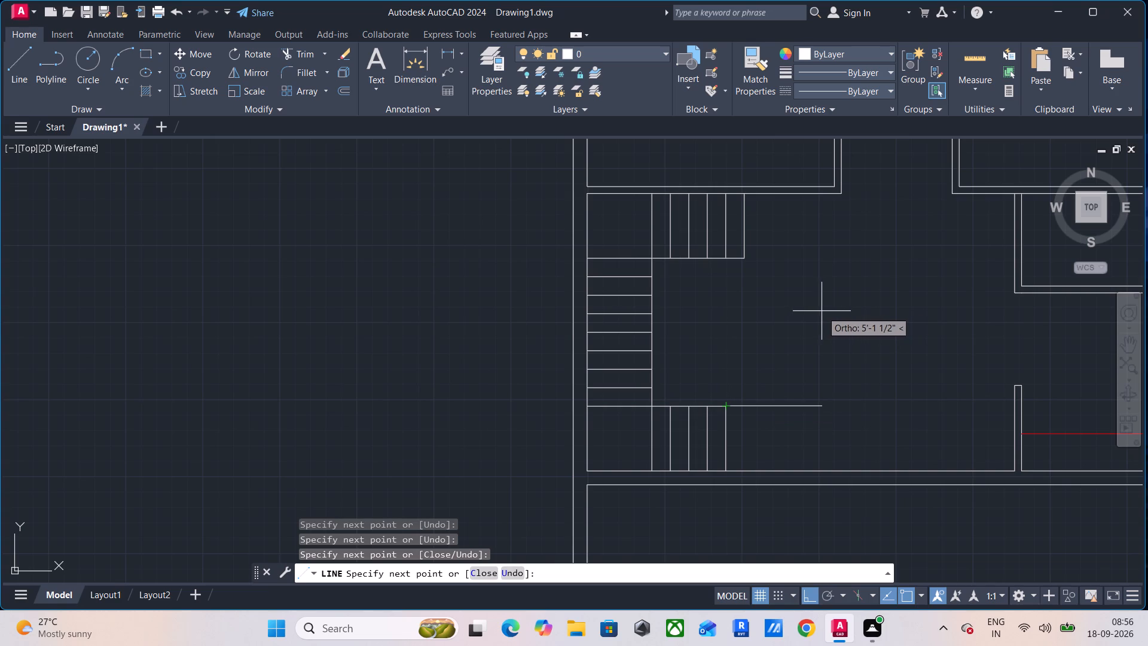
key(Escape)
key(Escape)
key(Escape)
Create a new layer named STAIRCASE.
scroll(822, 313, down, 2)
middle_drag(820, 312, 769, 343)
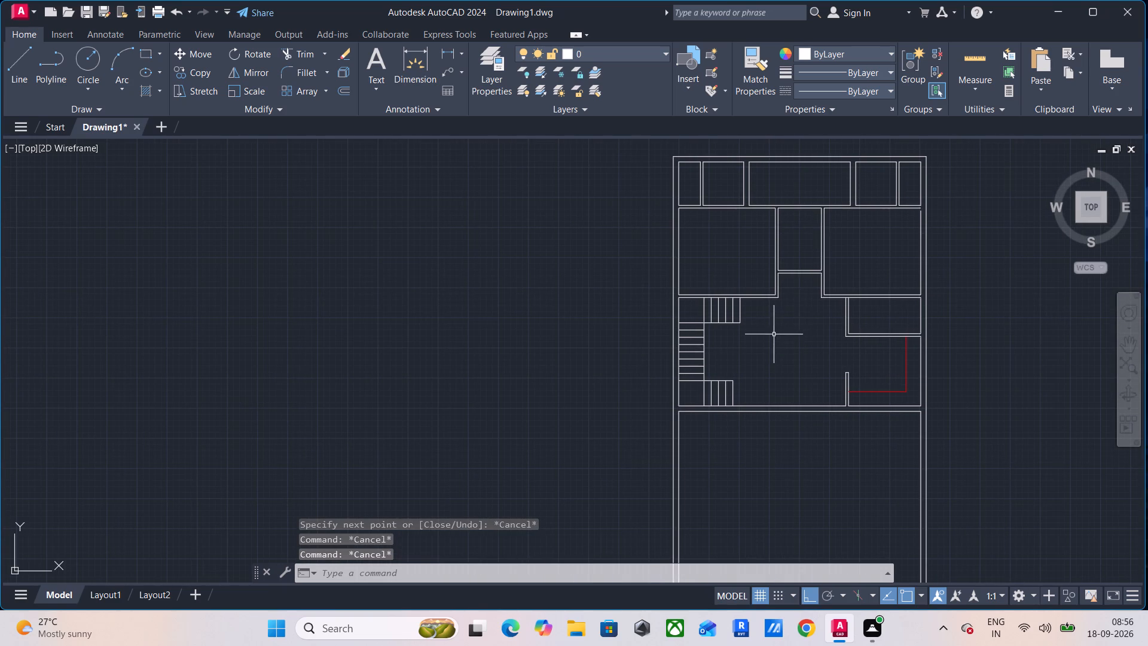
scroll(745, 330, up, 1)
middle_drag(745, 325, 745, 276)
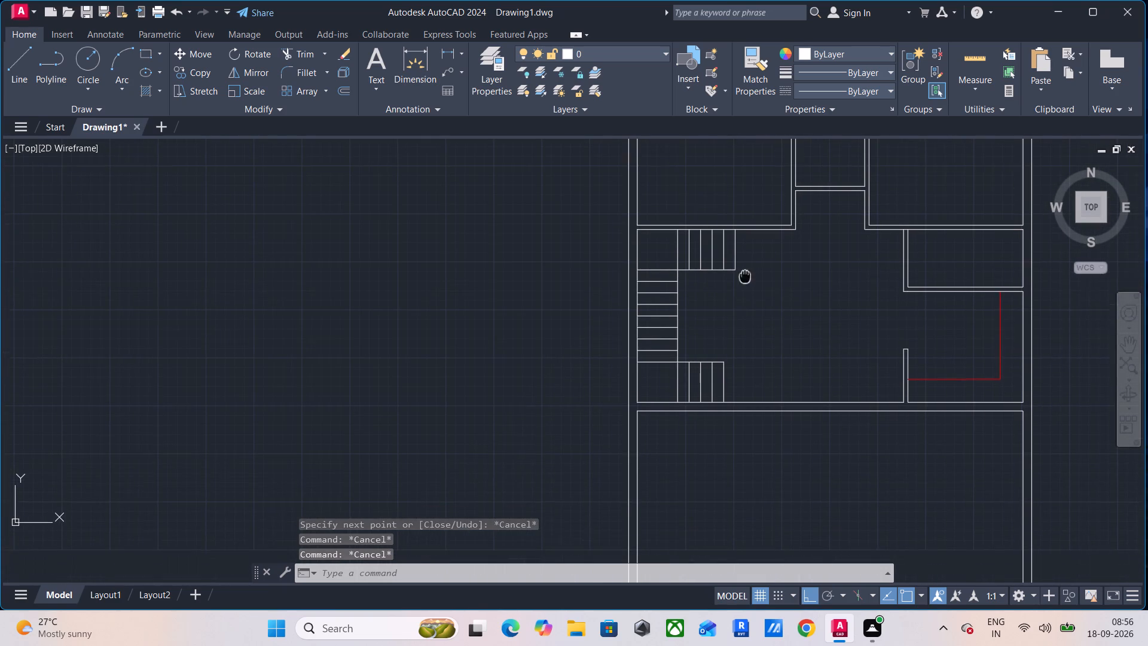
middle_drag(745, 276, 744, 275)
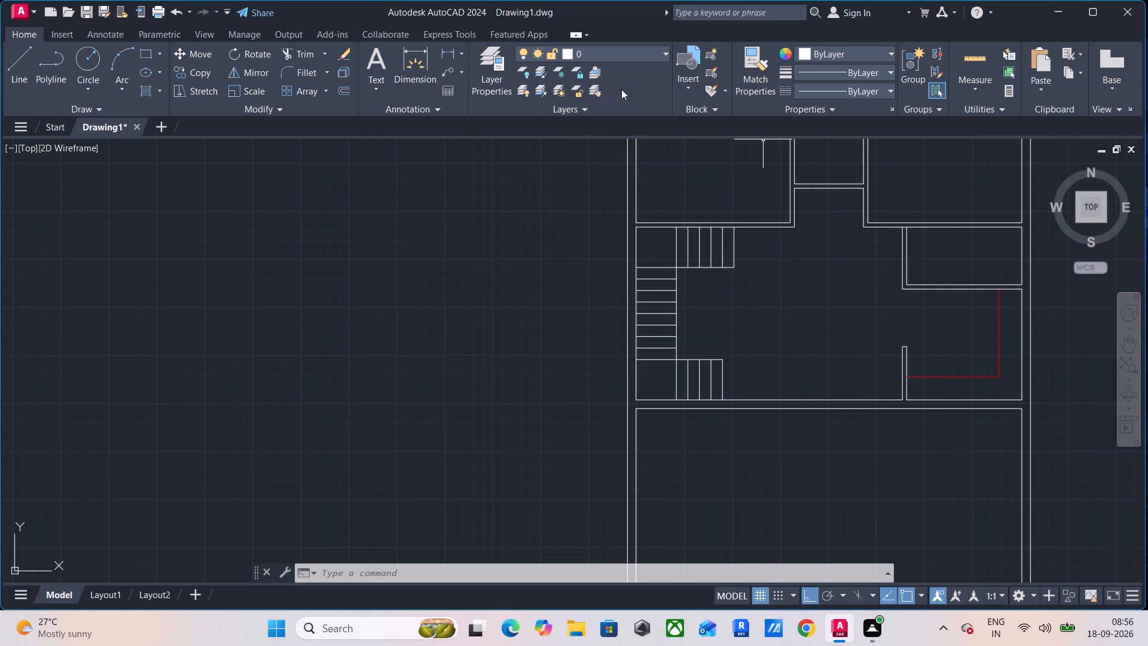
key(l)
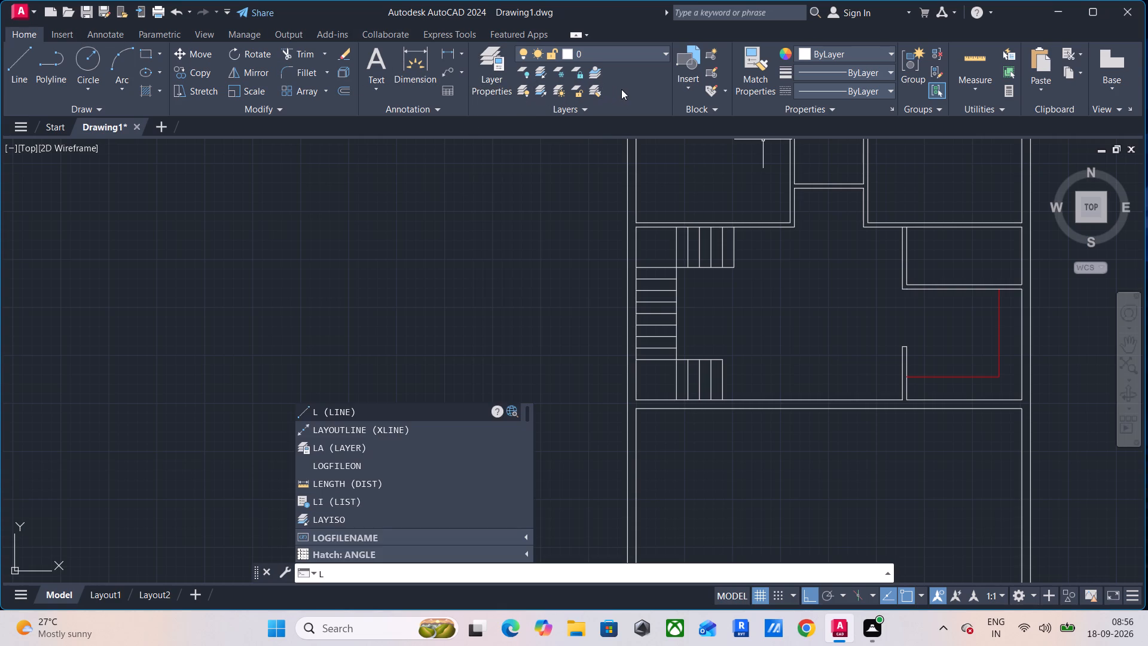
key(a)
key(Return)
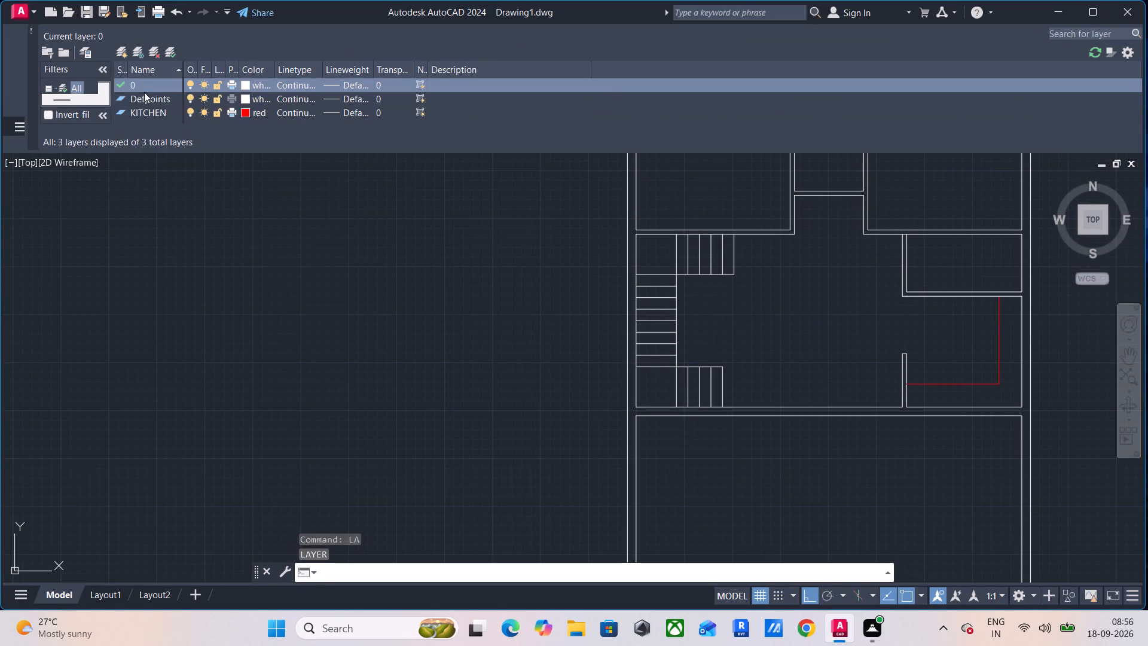
click(120, 51)
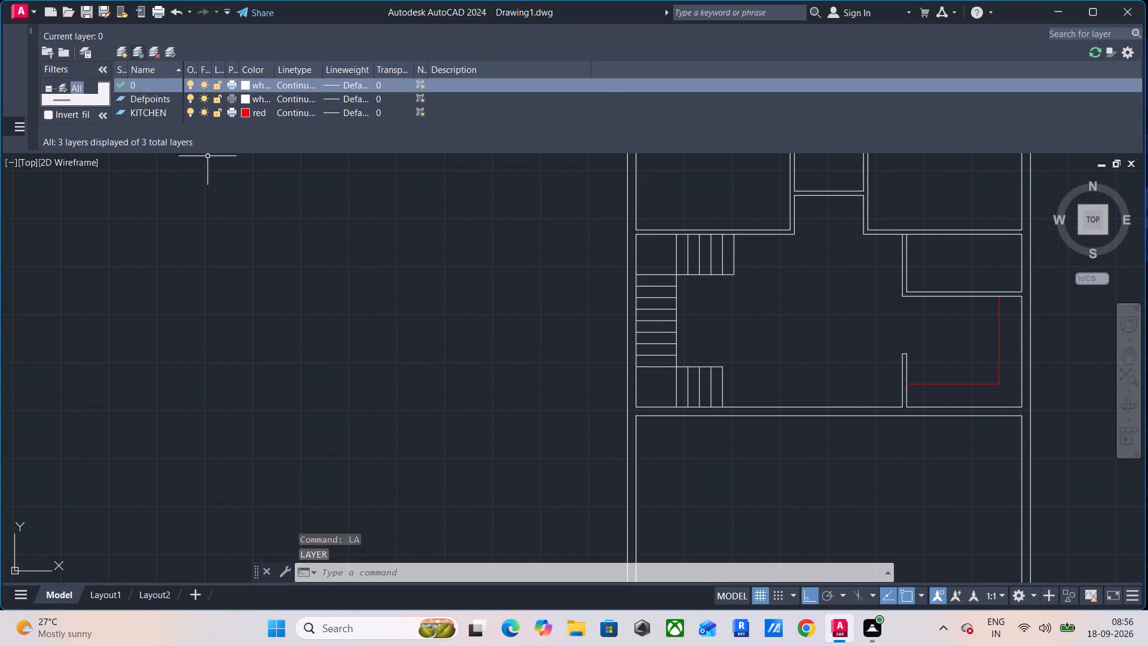
click(249, 127)
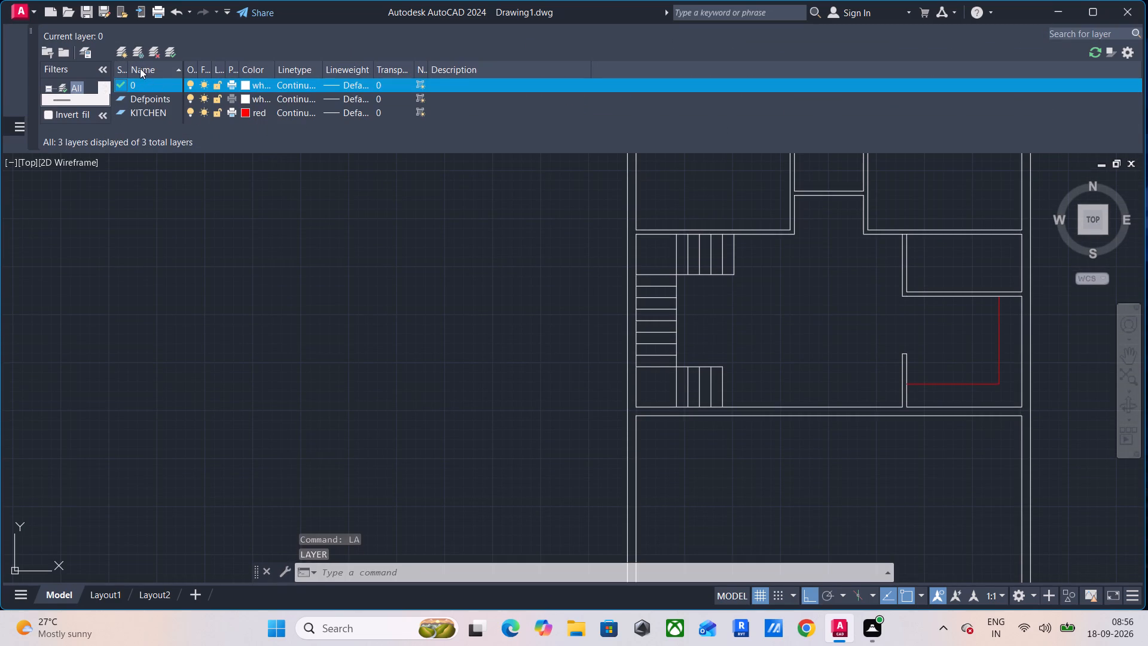
click(124, 54)
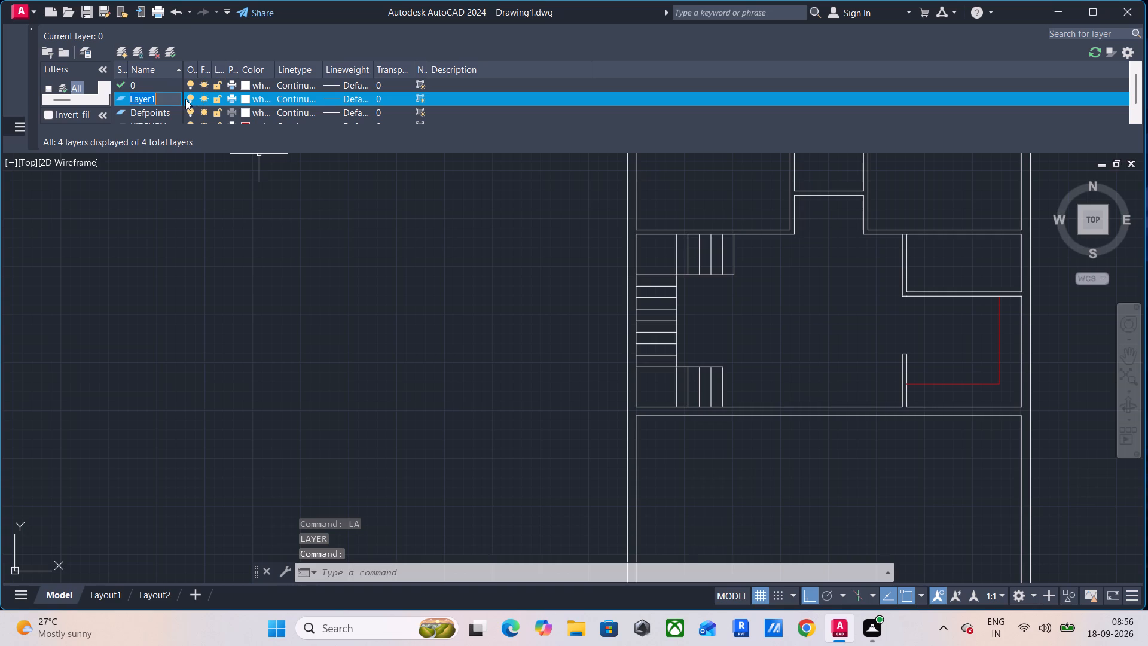
text(STAIRCASE)
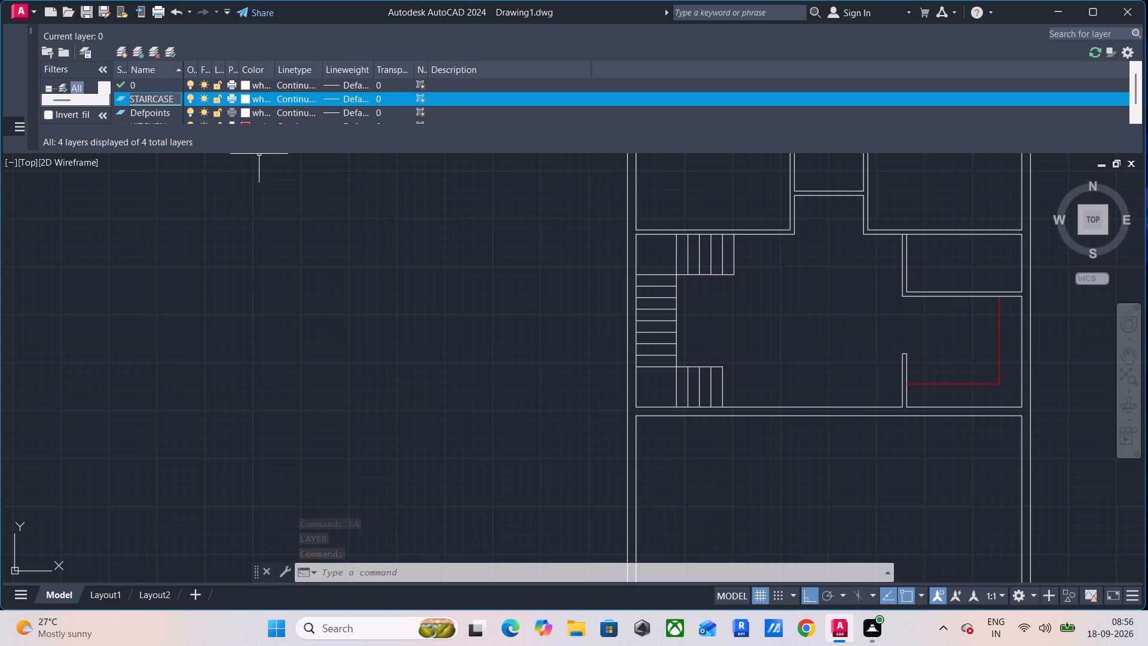
key(Return)
Add three more layers named WALL, DIMENSIONS and WINDOW.
click(123, 51)
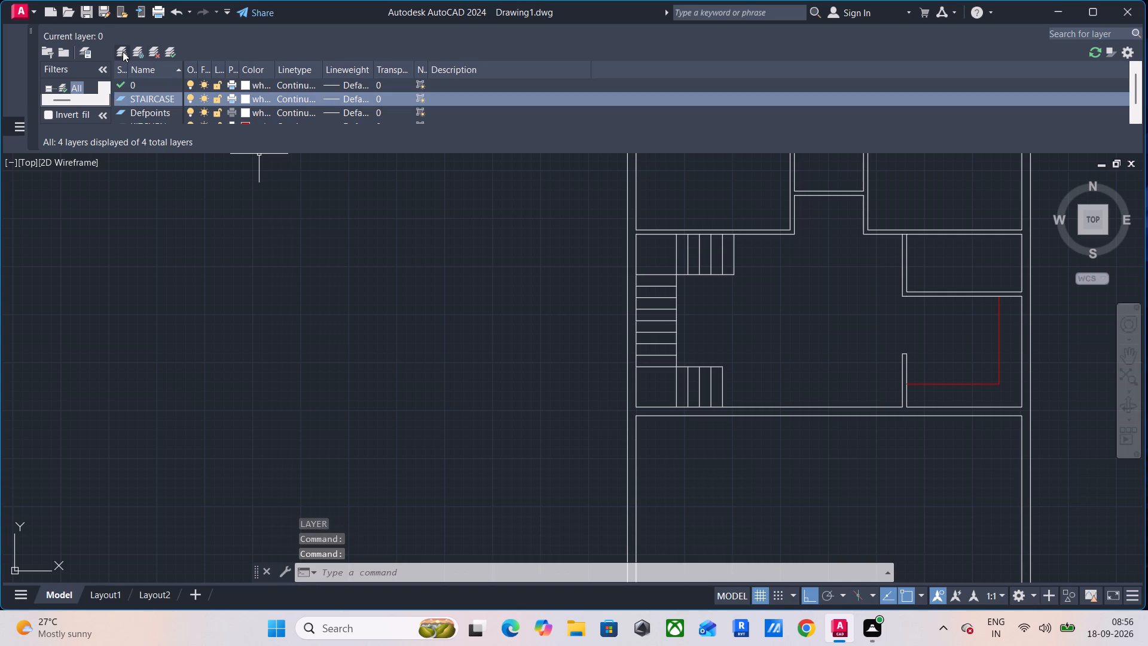
text(WALL)
key(Return)
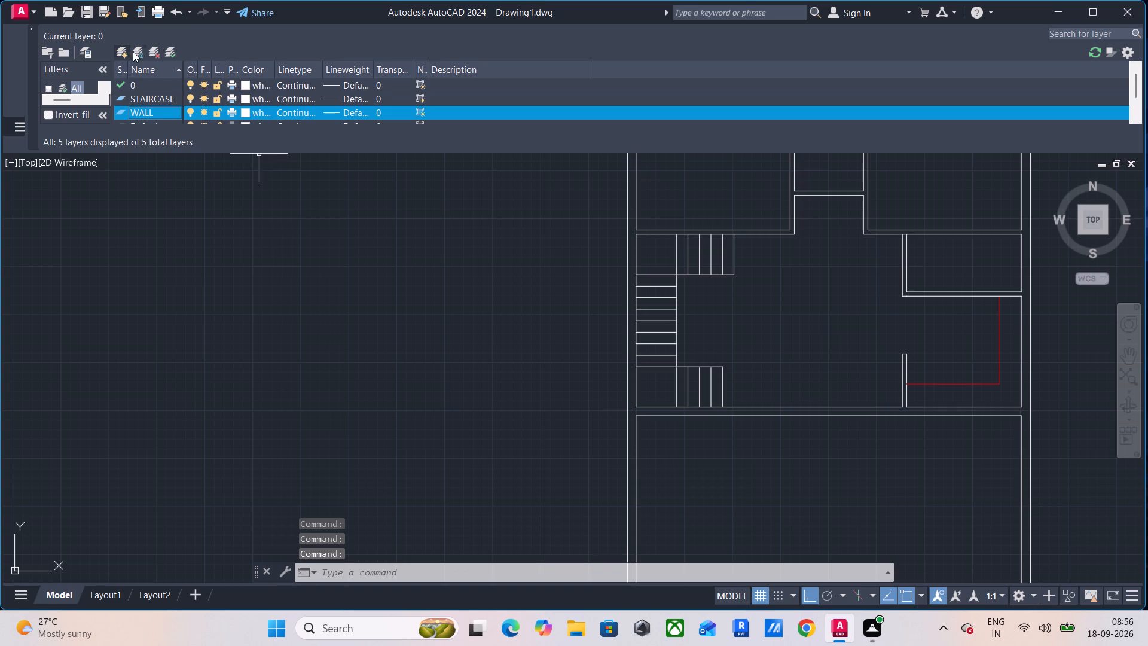
click(133, 51)
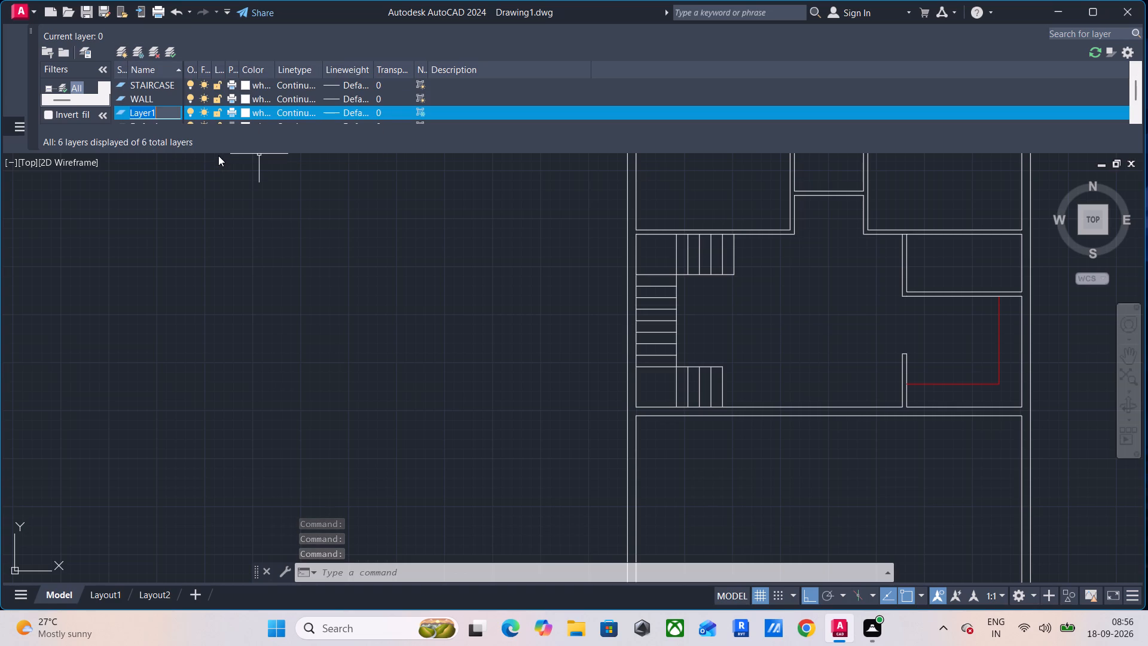
text(DIMENSIONS)
key(Return)
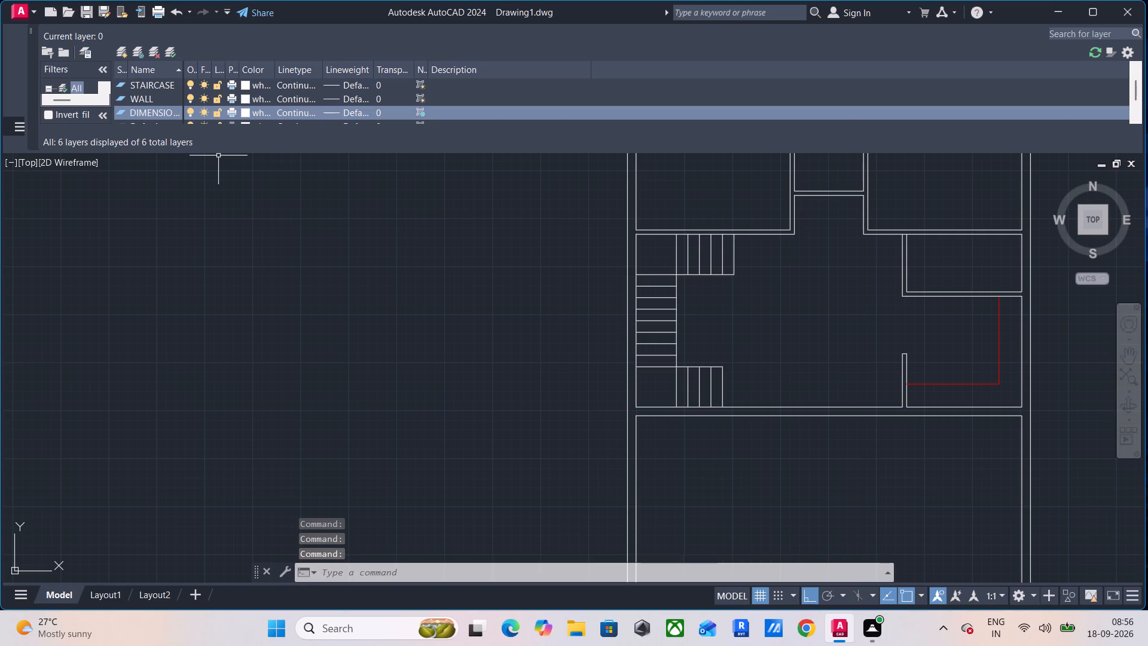
click(124, 54)
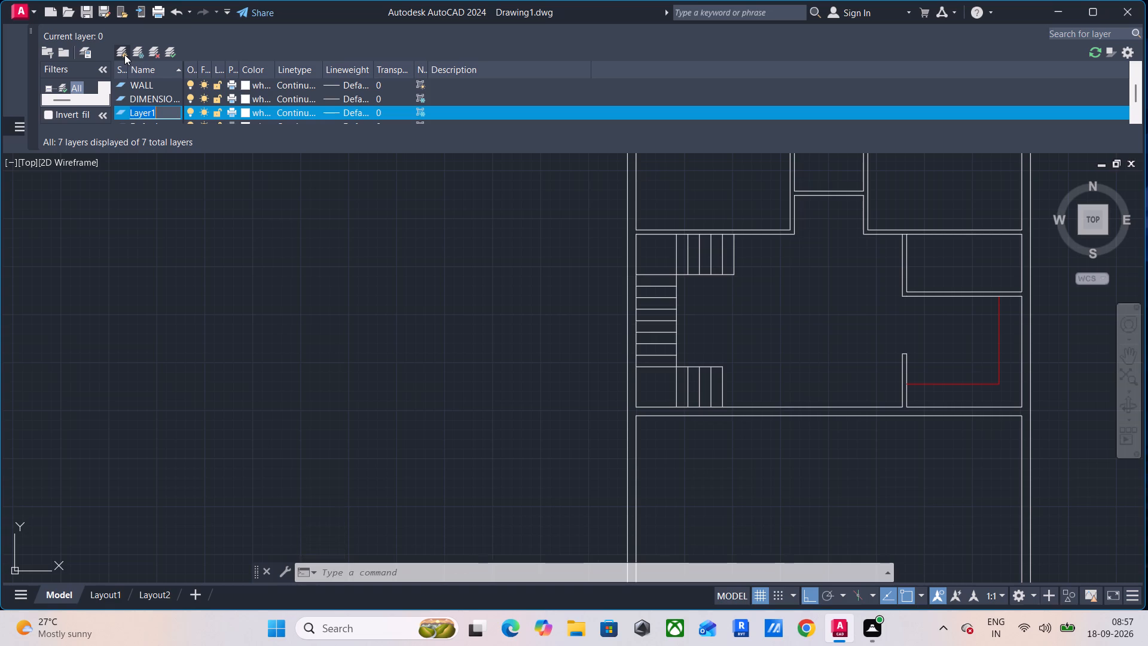
text(WINDOW)
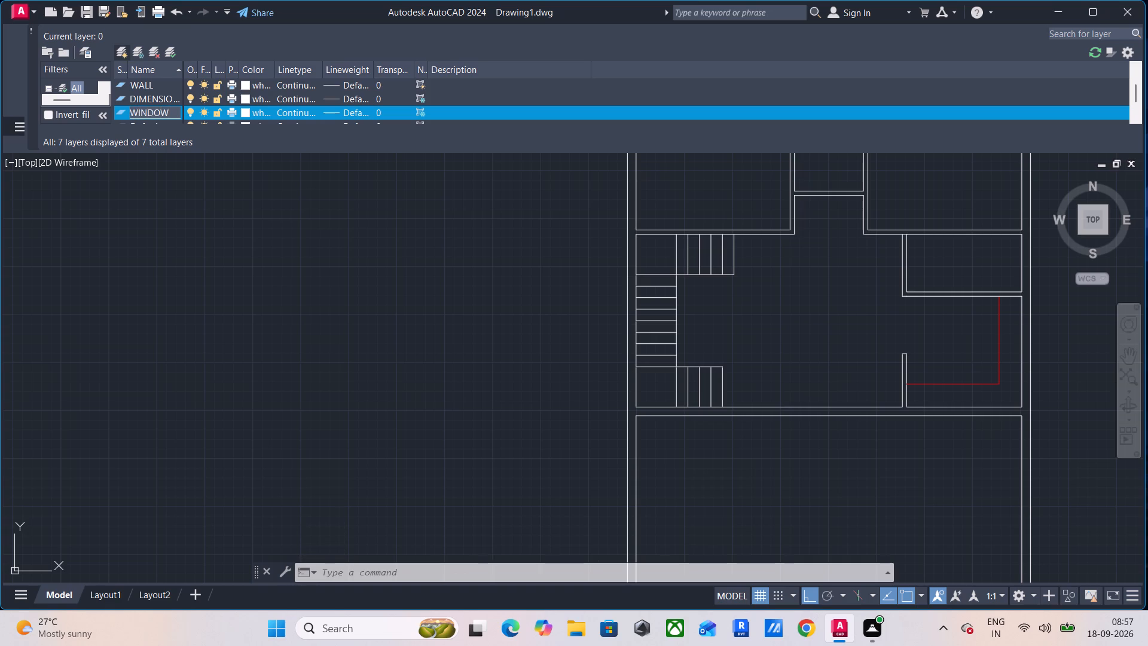
key(Return)
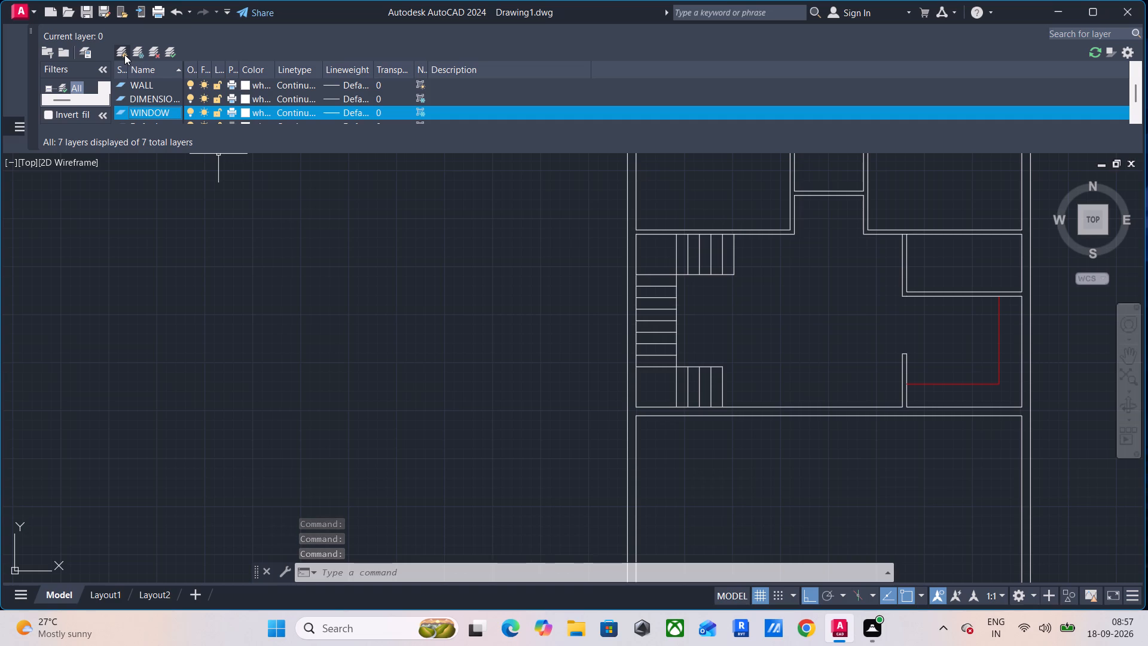
Add two more layers named COLUMN and DOORS.
click(120, 50)
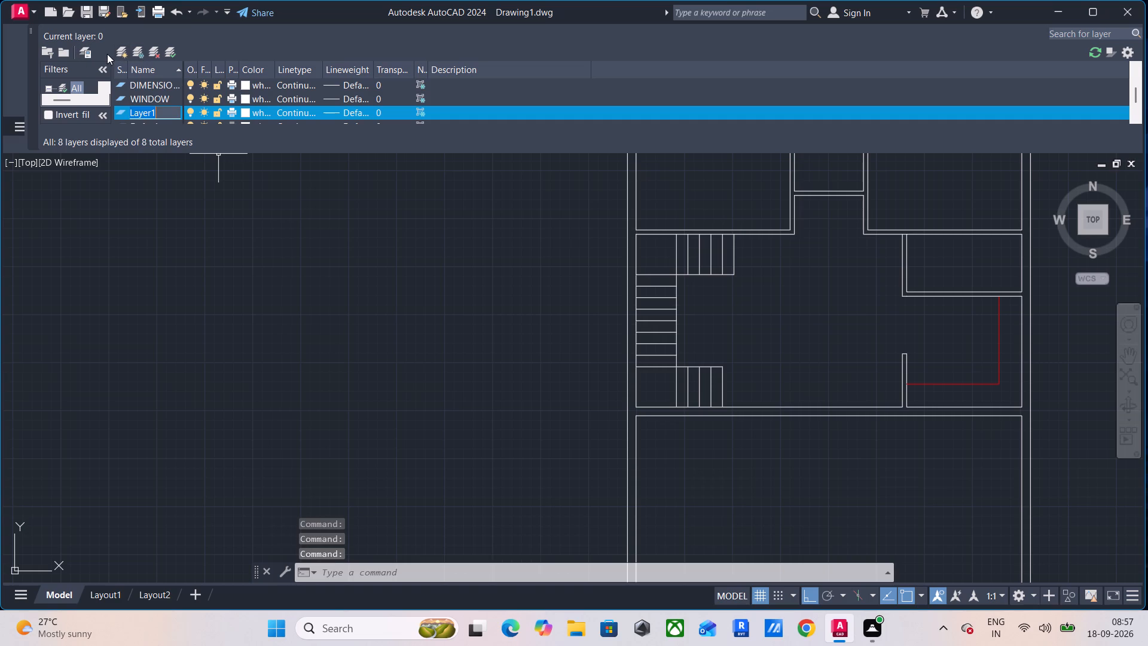
text(COLUMN)
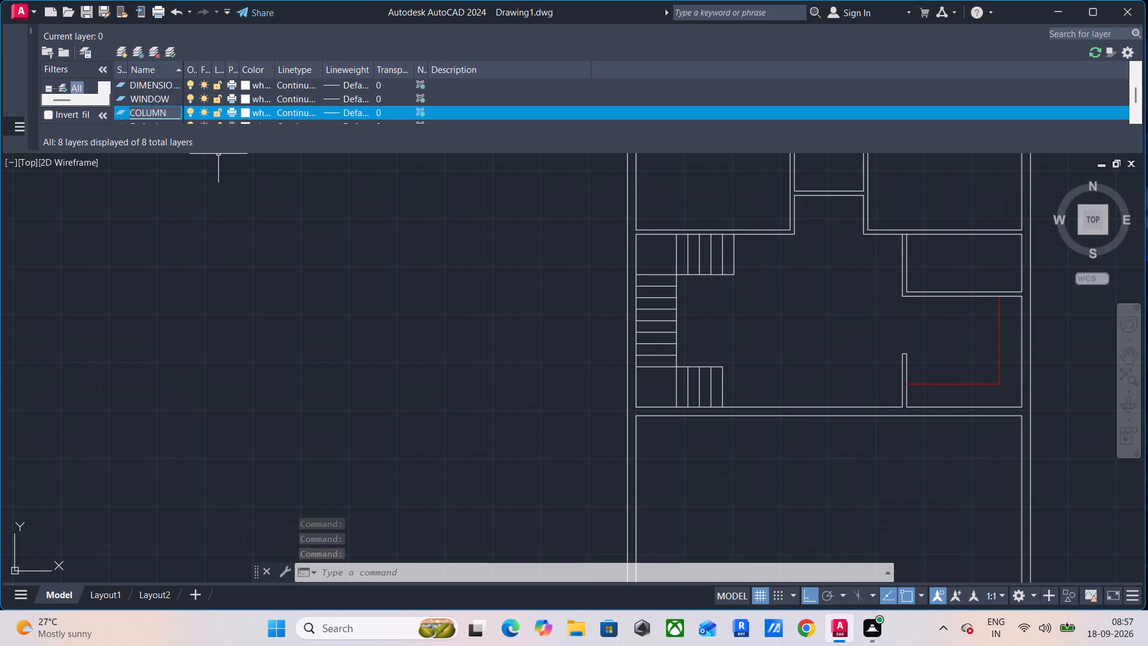
key(Return)
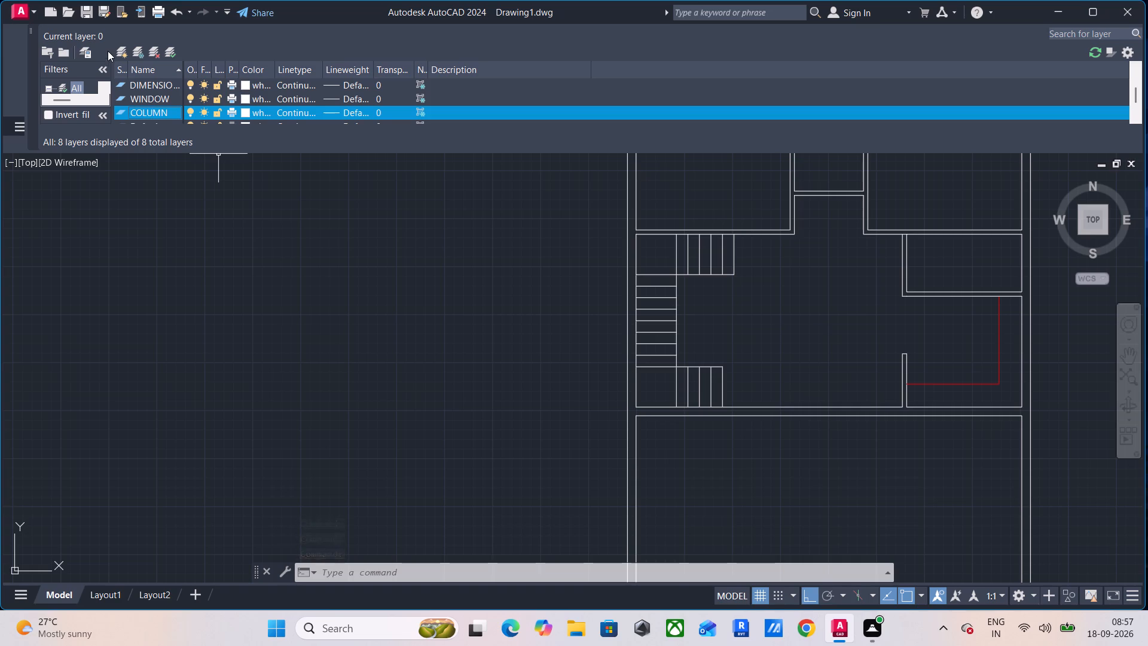
click(116, 50)
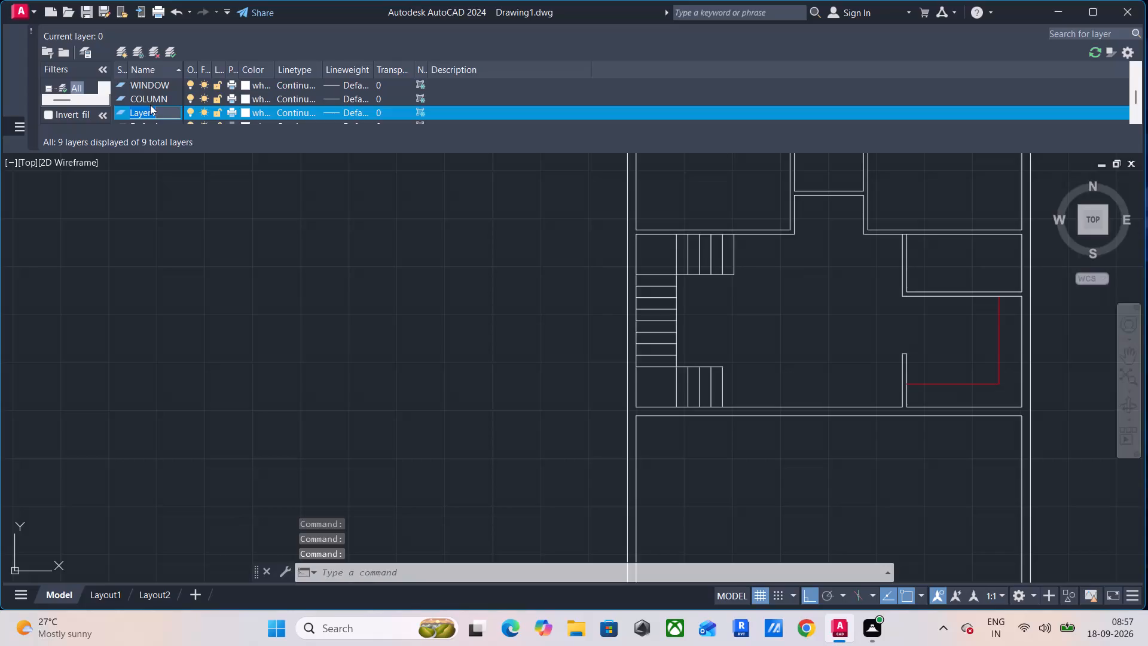
text(DOORS)
key(Return)
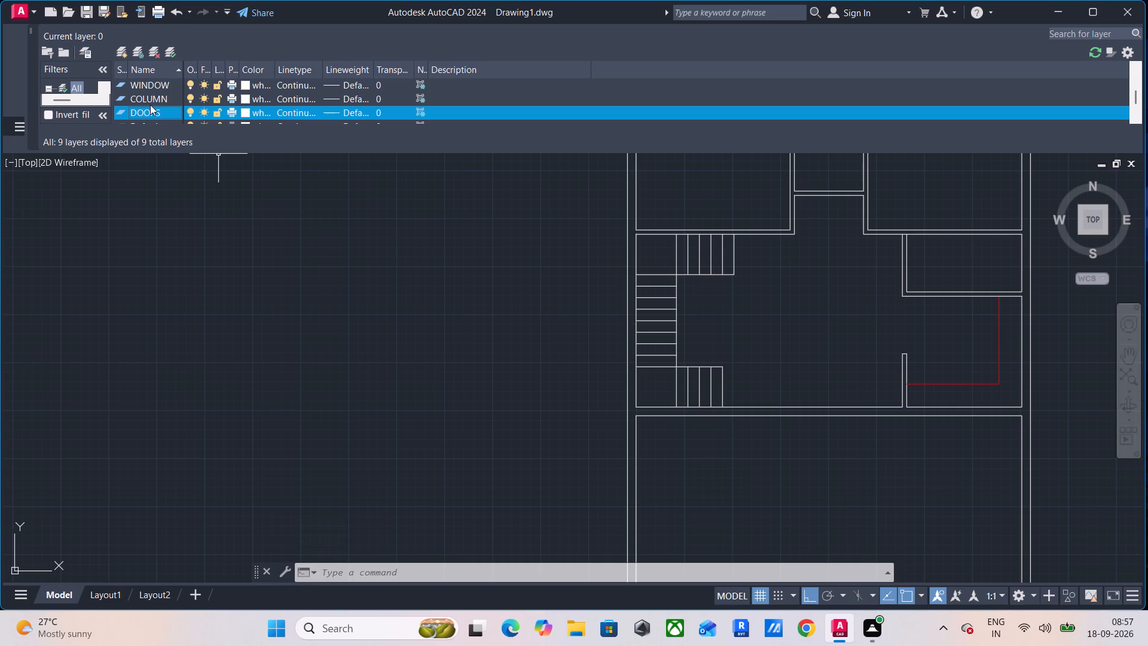
Set the STAIRCASE layer's color to index color 150.
scroll(163, 96, down, 3)
scroll(174, 103, up, 4)
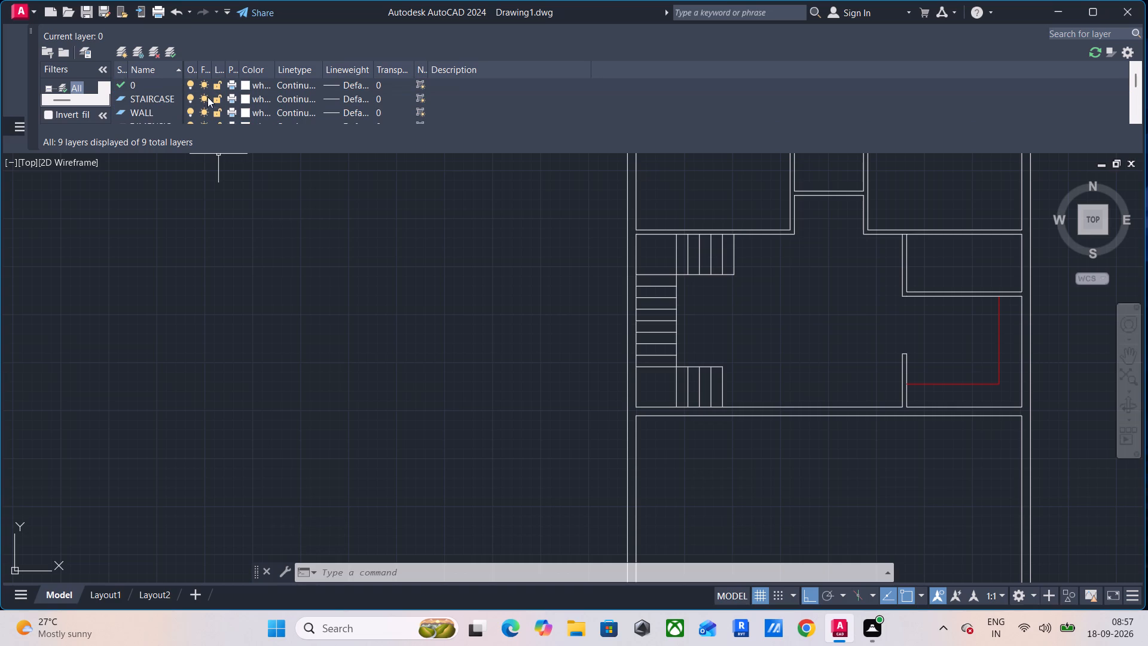
click(249, 97)
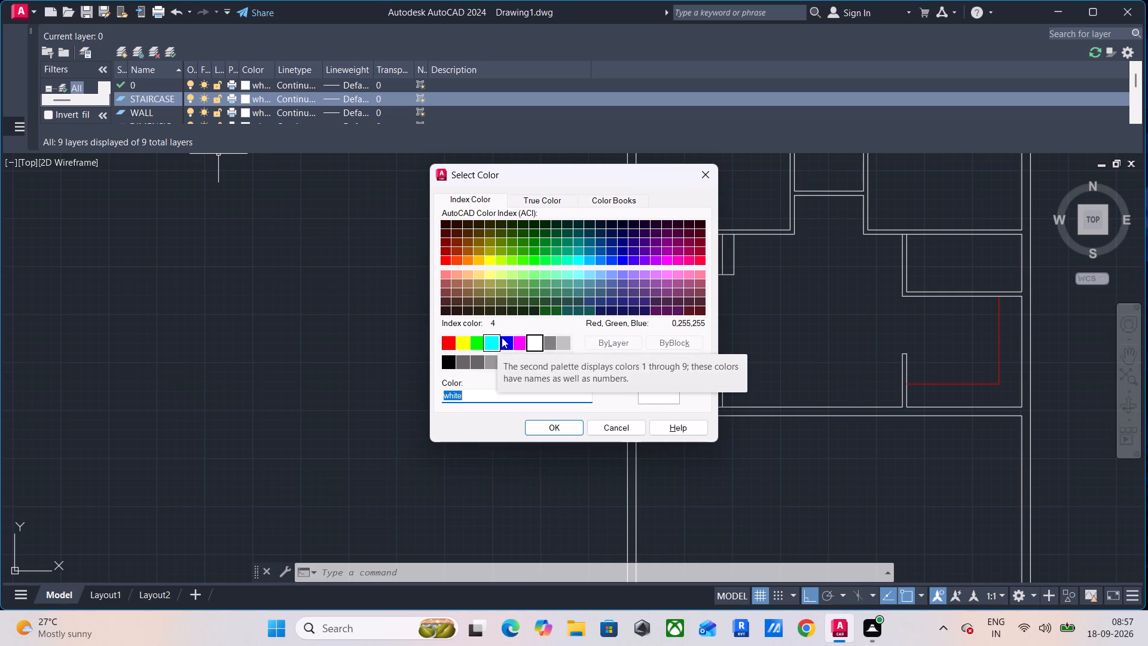
click(602, 261)
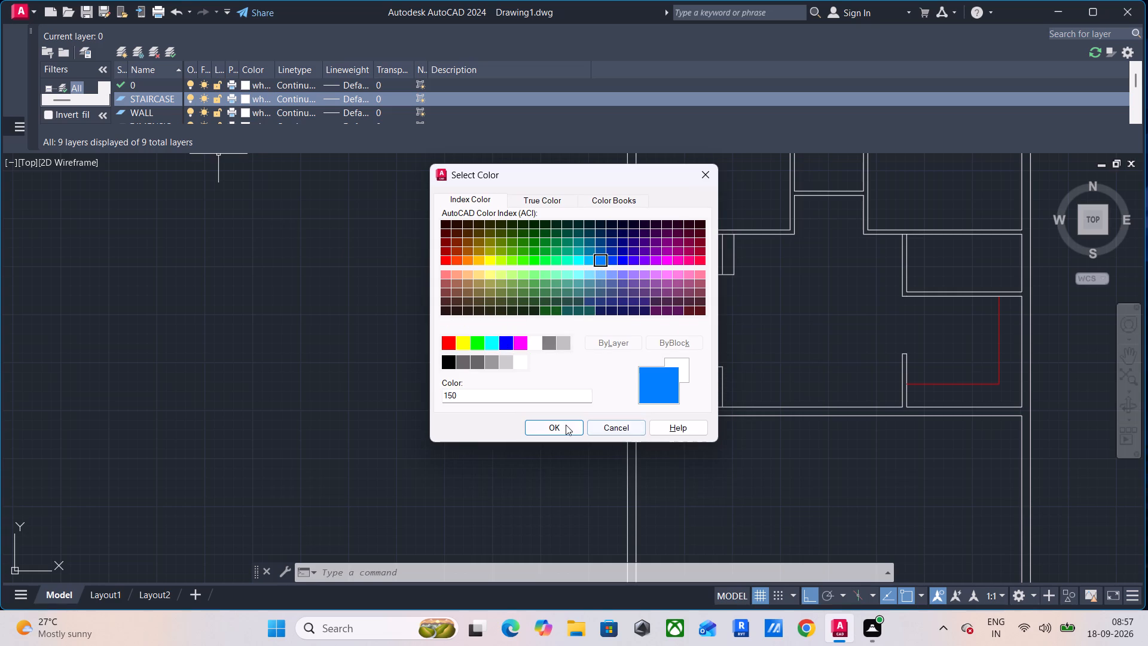
click(566, 425)
Move all the staircase tread and edge lines onto the STAIRCASE layer.
click(764, 265)
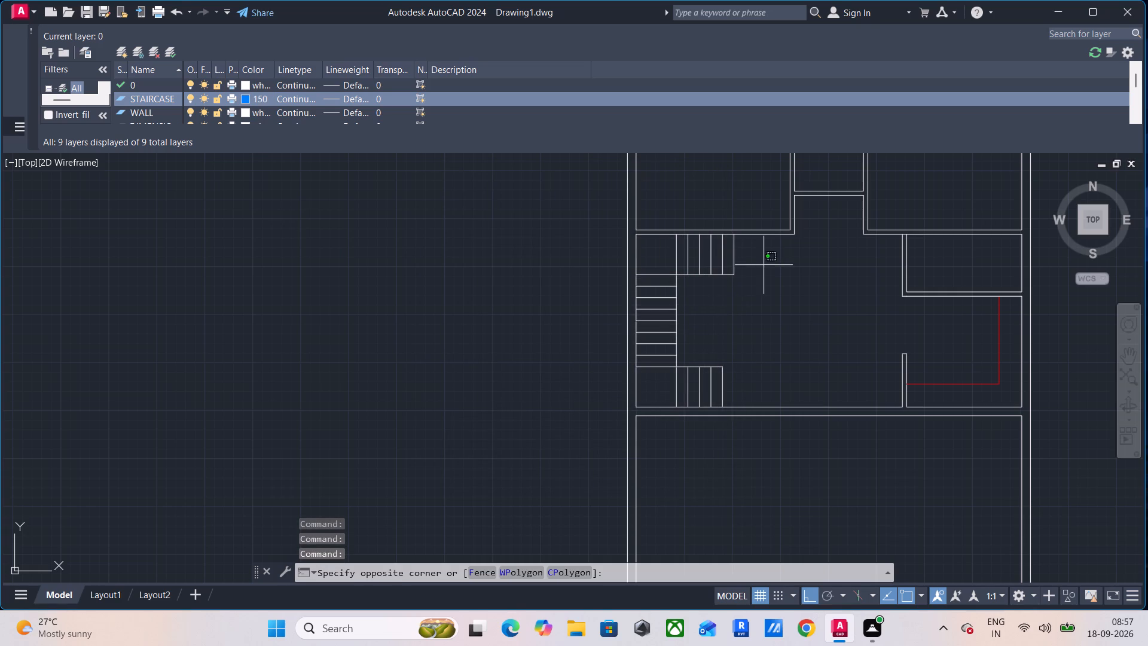
click(661, 379)
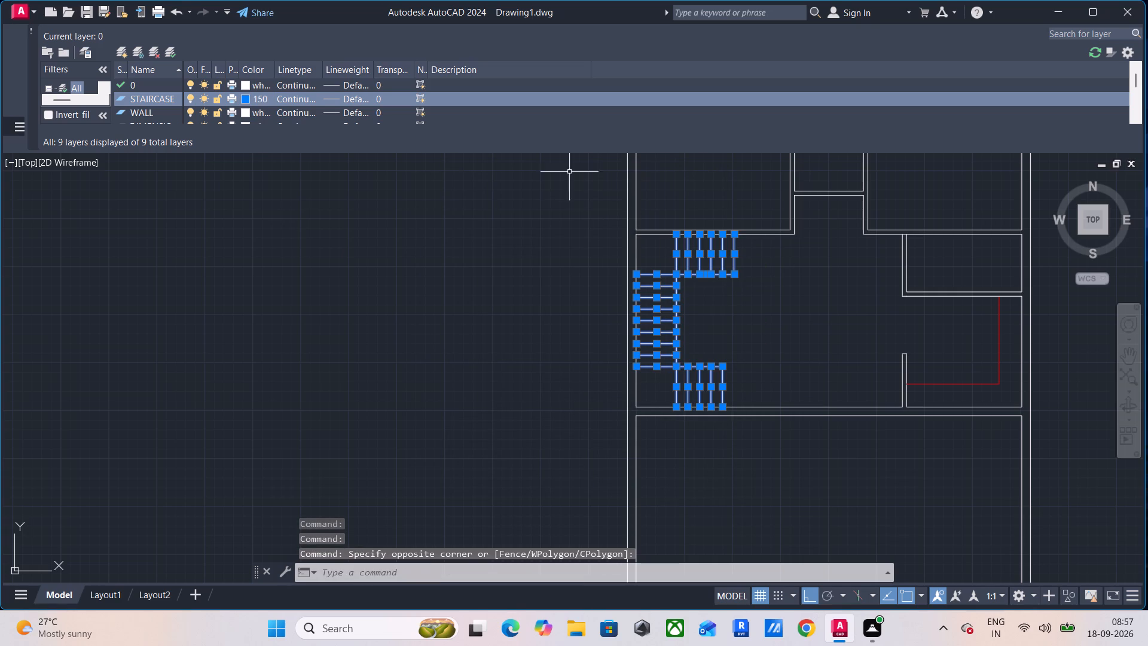
click(254, 98)
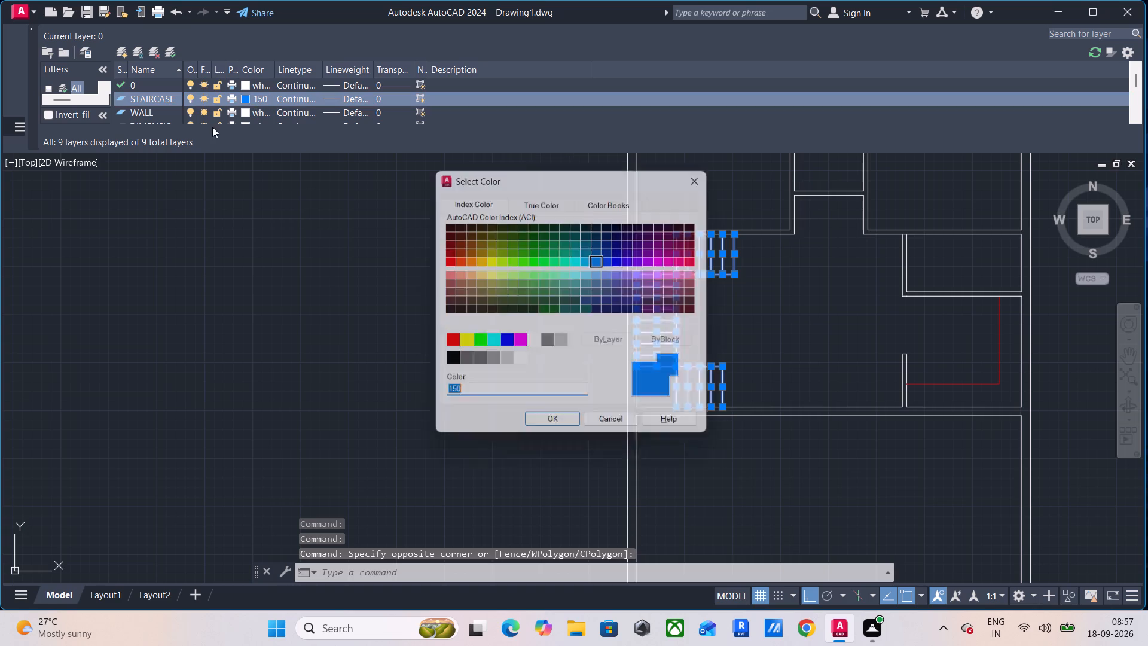
click(542, 429)
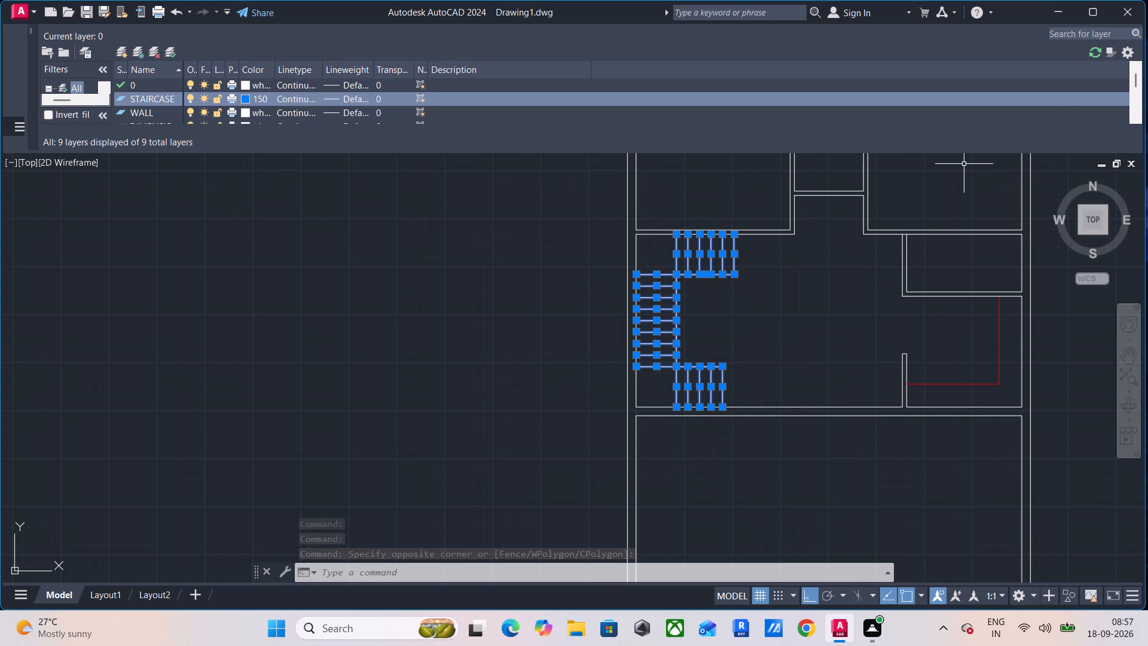
click(33, 31)
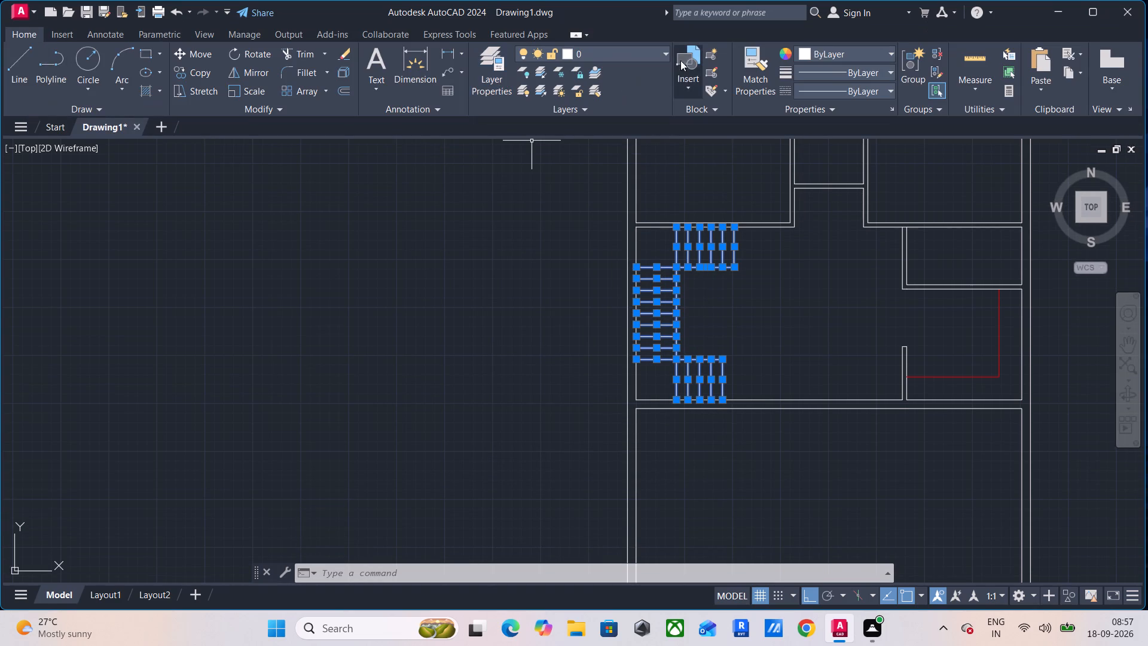
click(646, 57)
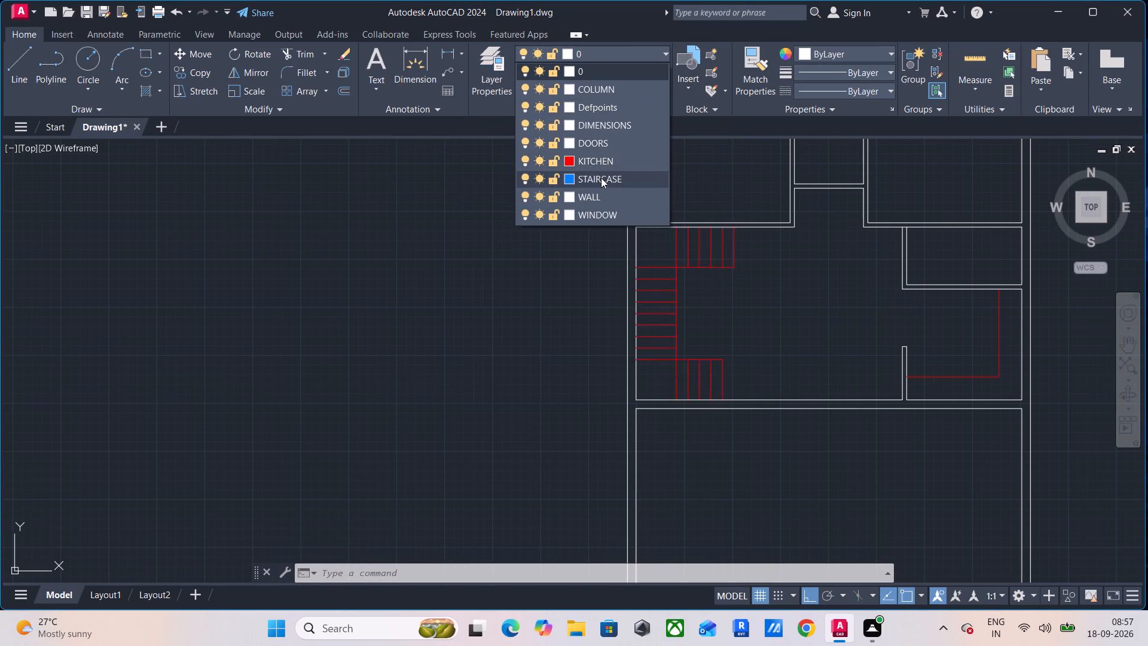
click(601, 180)
key(Escape)
key(Escape)
key(Escape)
key(Escape)
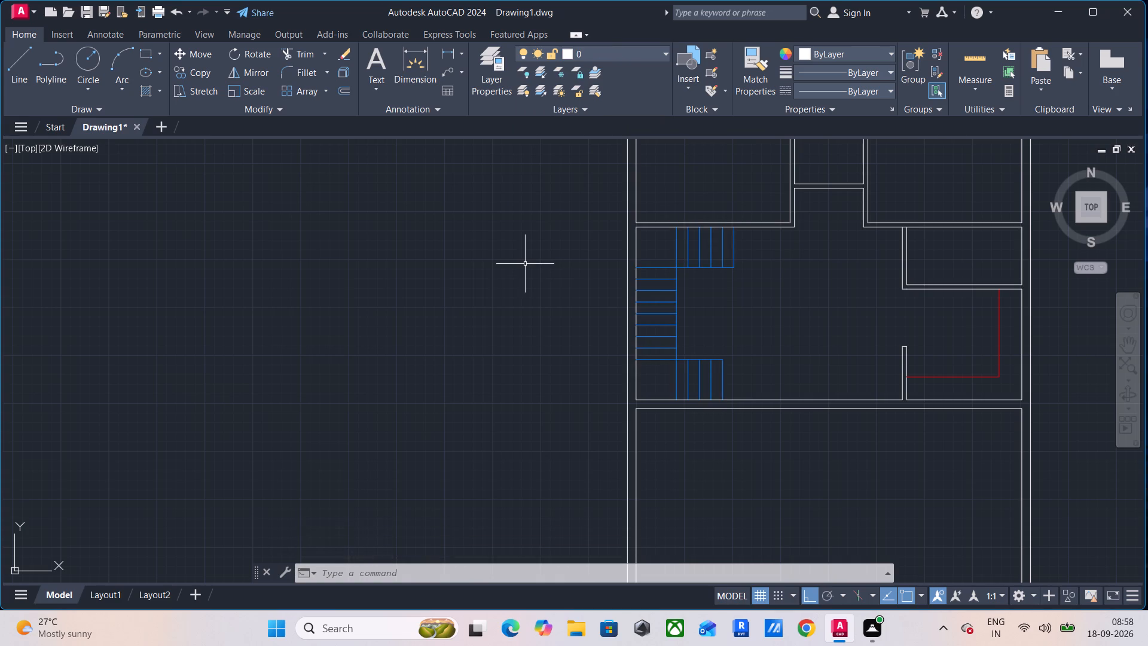
Shorten the lower flight's inner edge line so it ends at the first tread line beyond the landing.
scroll(525, 264, up, 3)
middle_drag(813, 408, 225, 242)
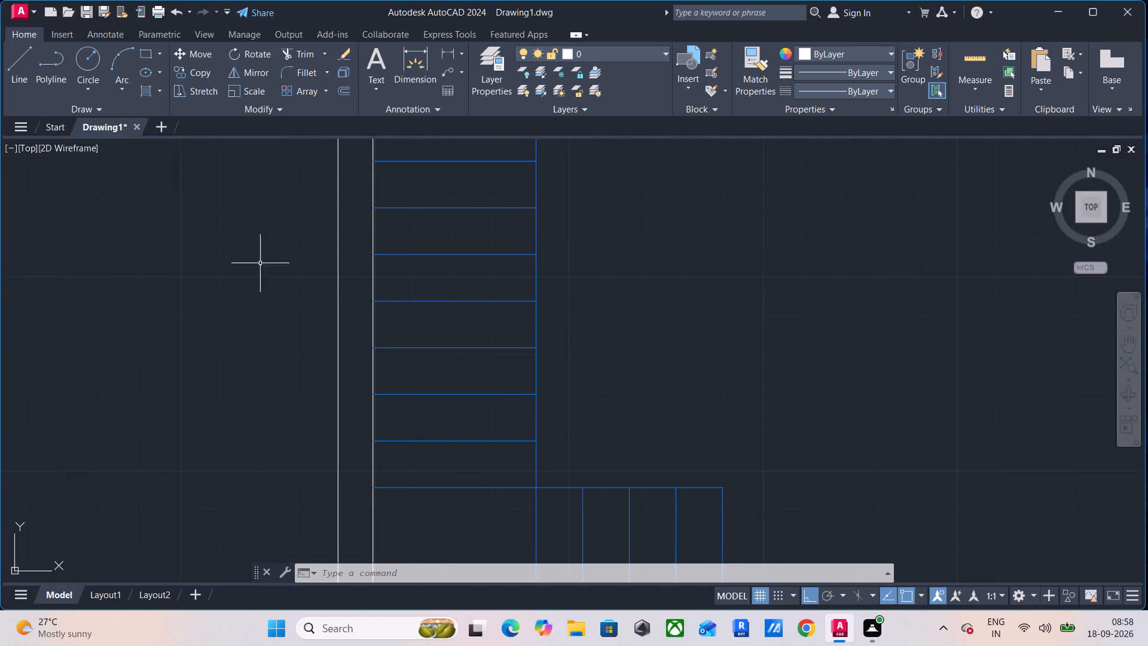
middle_drag(497, 389, 441, 231)
click(556, 330)
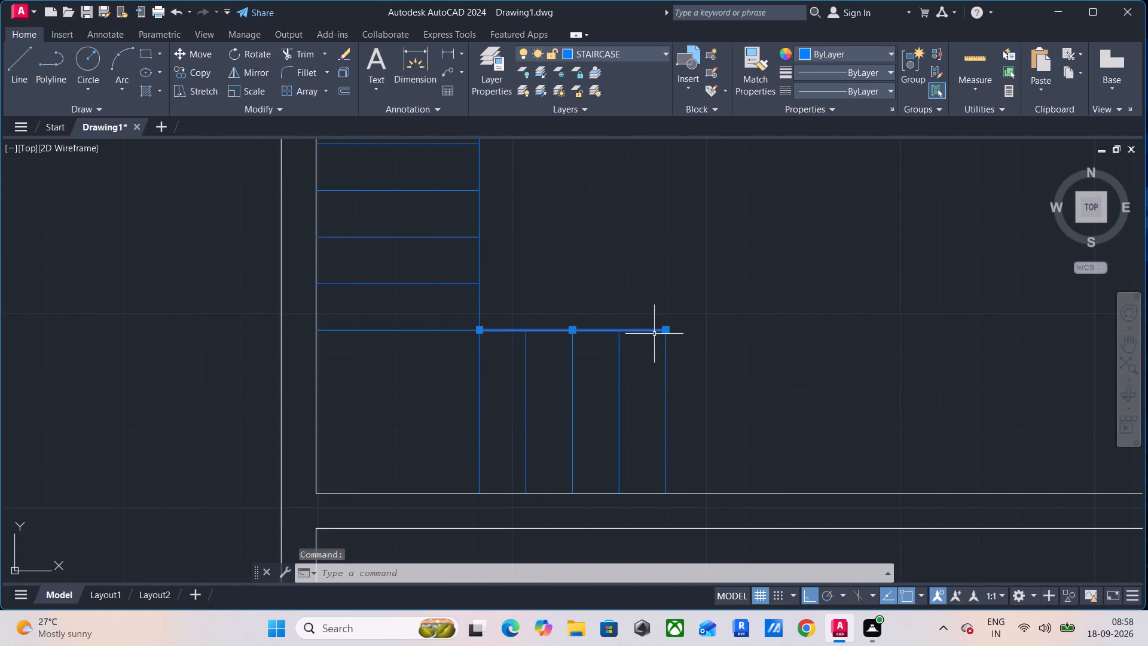
drag(668, 330, 652, 331)
click(521, 332)
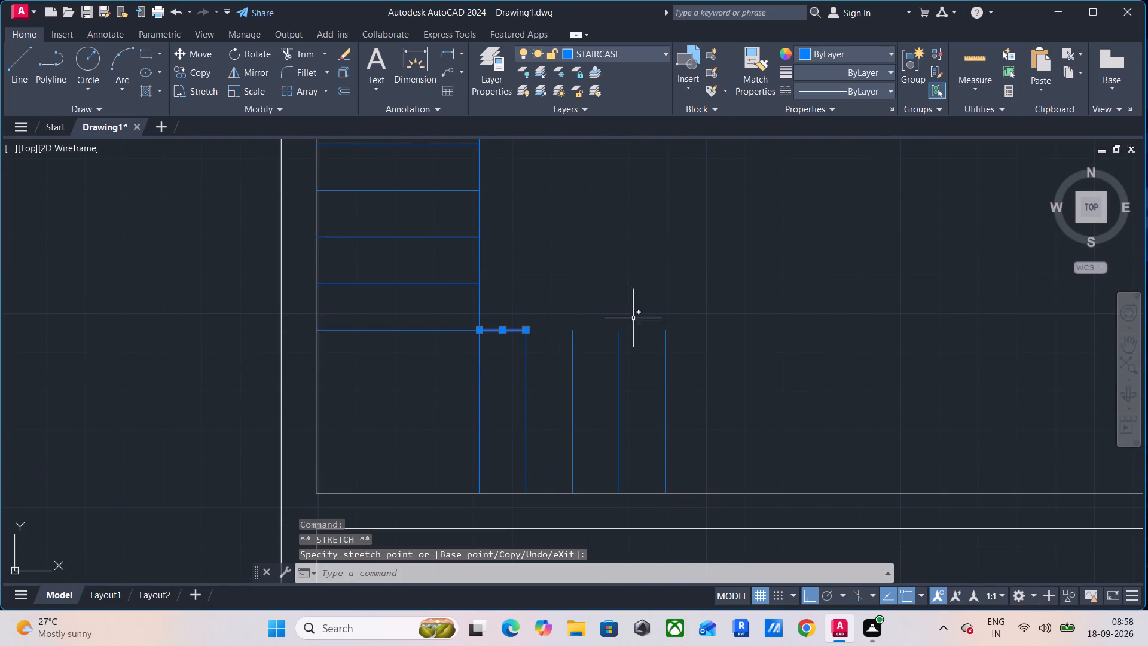
click(561, 276)
click(540, 272)
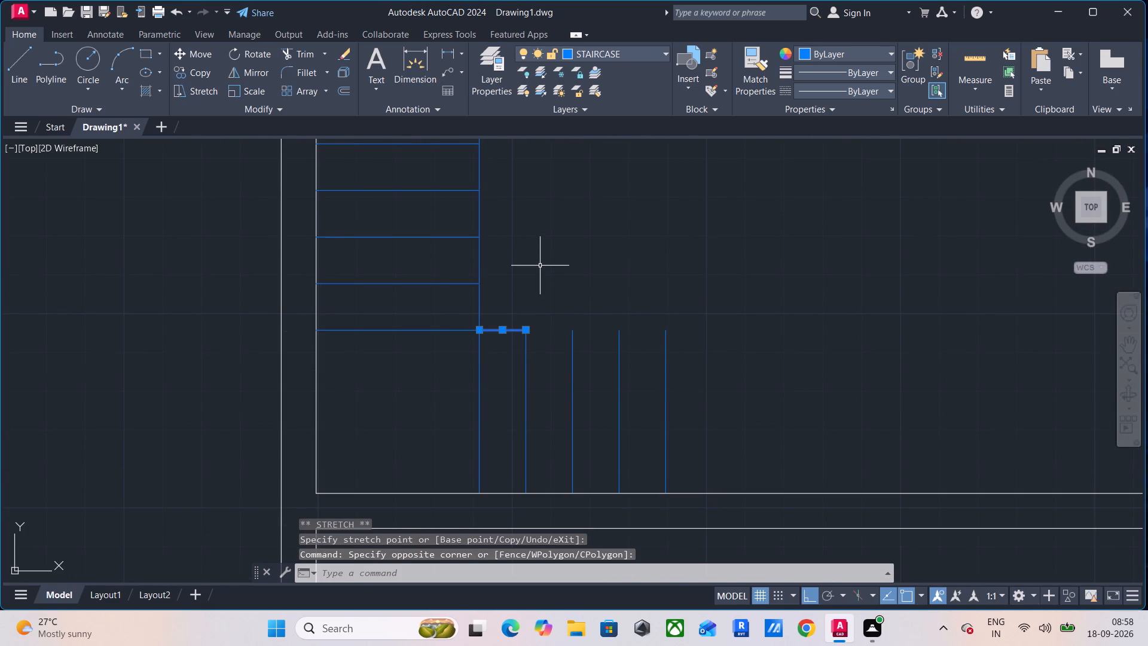
key(Escape)
key(Escape)
key(Escape)
key(Escape)
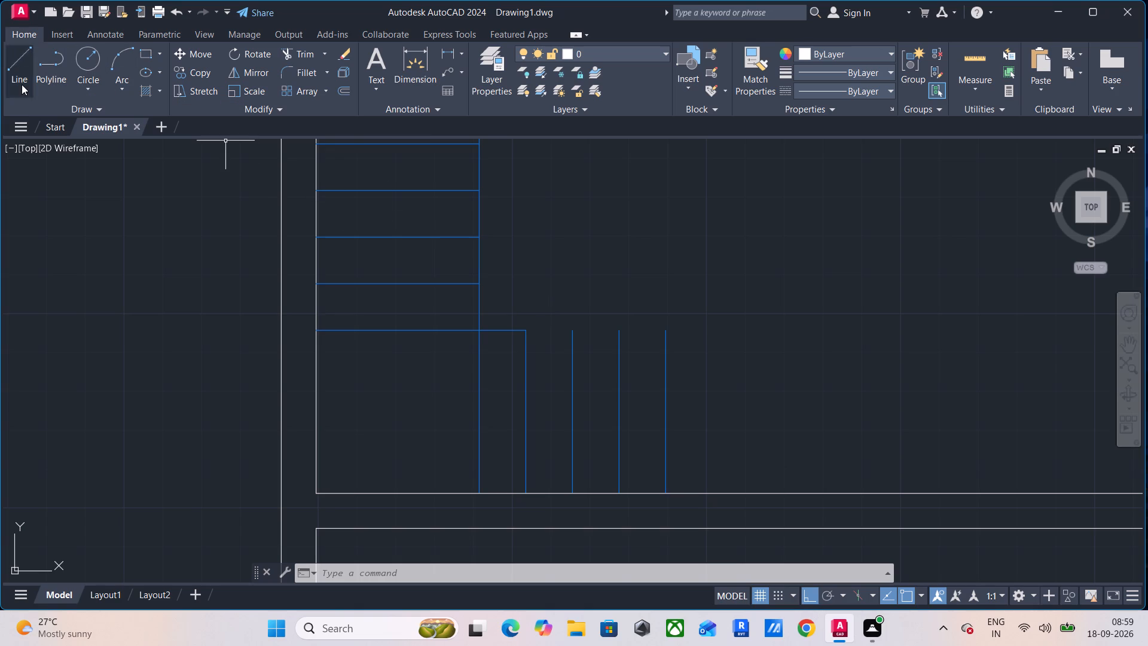
Draw a polyline from the midpoint of the lower flight's last tread about 5'-11" into the lower landing, then up the middle flight into the upper landing.
text(PL)
key(Return)
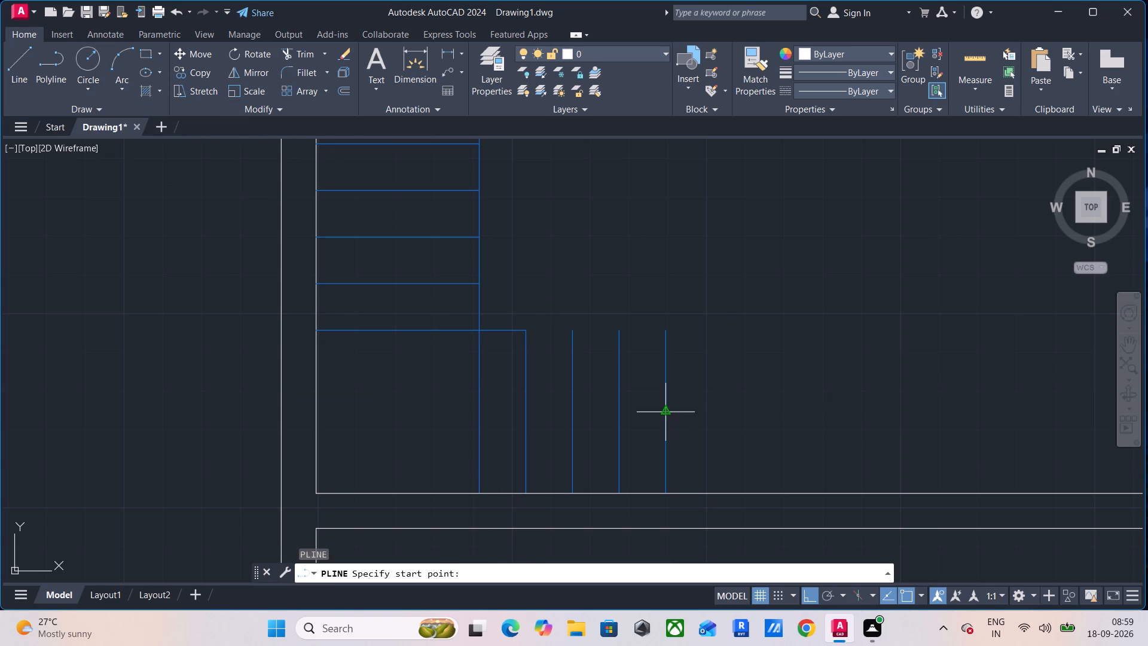
drag(664, 412, 655, 412)
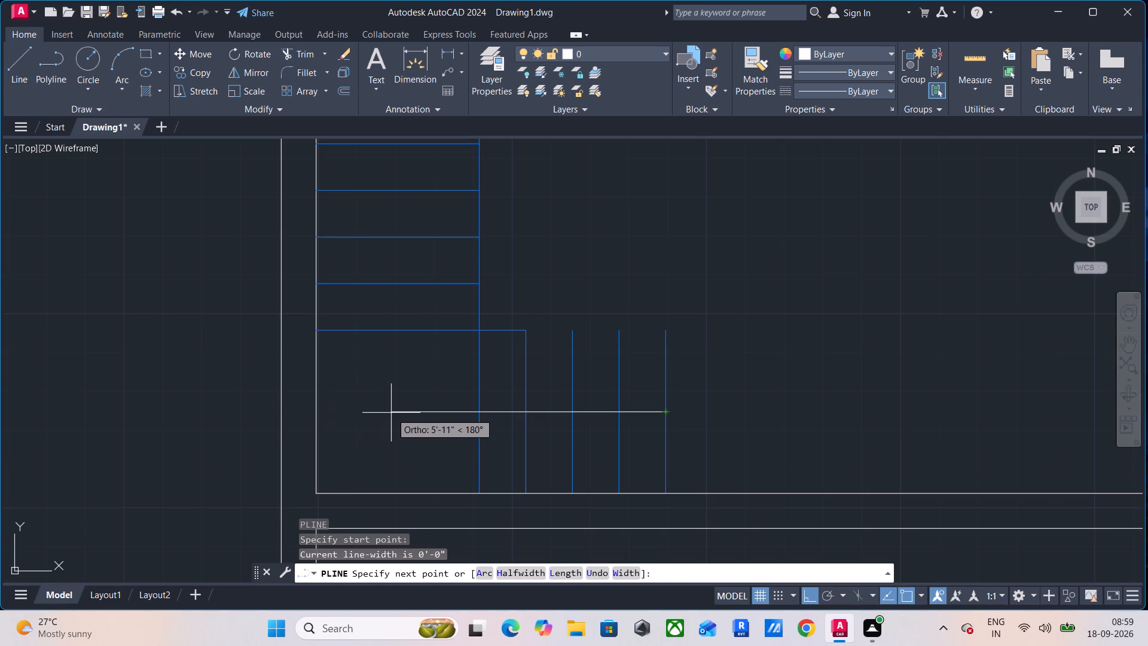
click(391, 413)
scroll(376, 346, down, 5)
middle_drag(377, 340, 389, 389)
scroll(389, 374, up, 5)
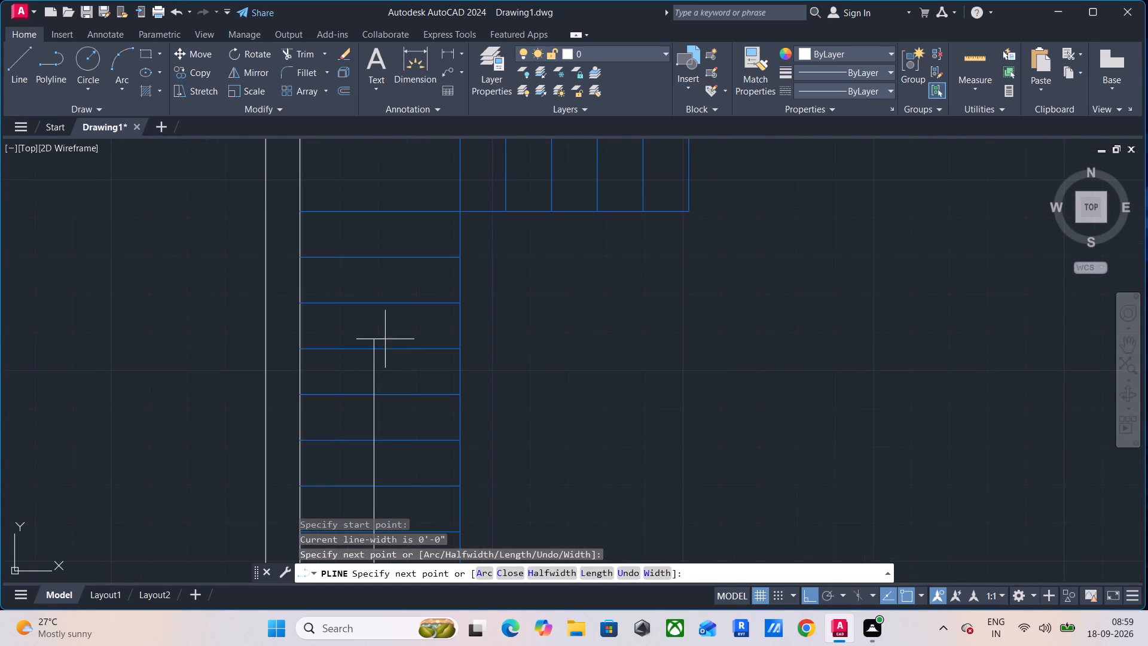
click(385, 172)
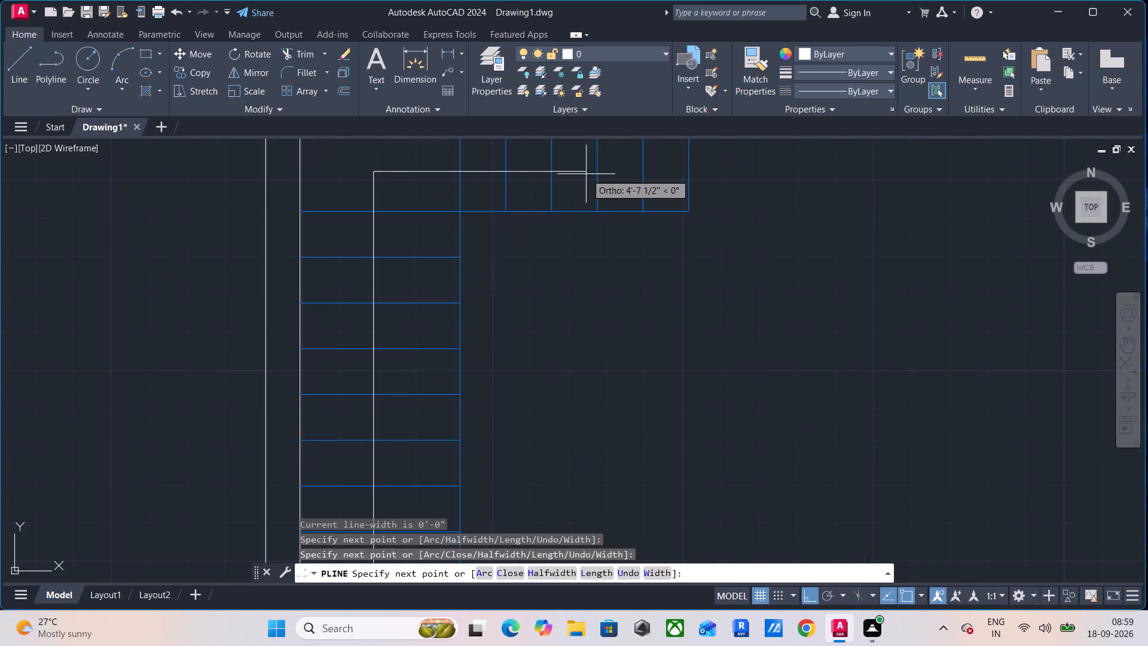
scroll(585, 176, down, 3)
middle_drag(584, 184, 590, 248)
key(Escape)
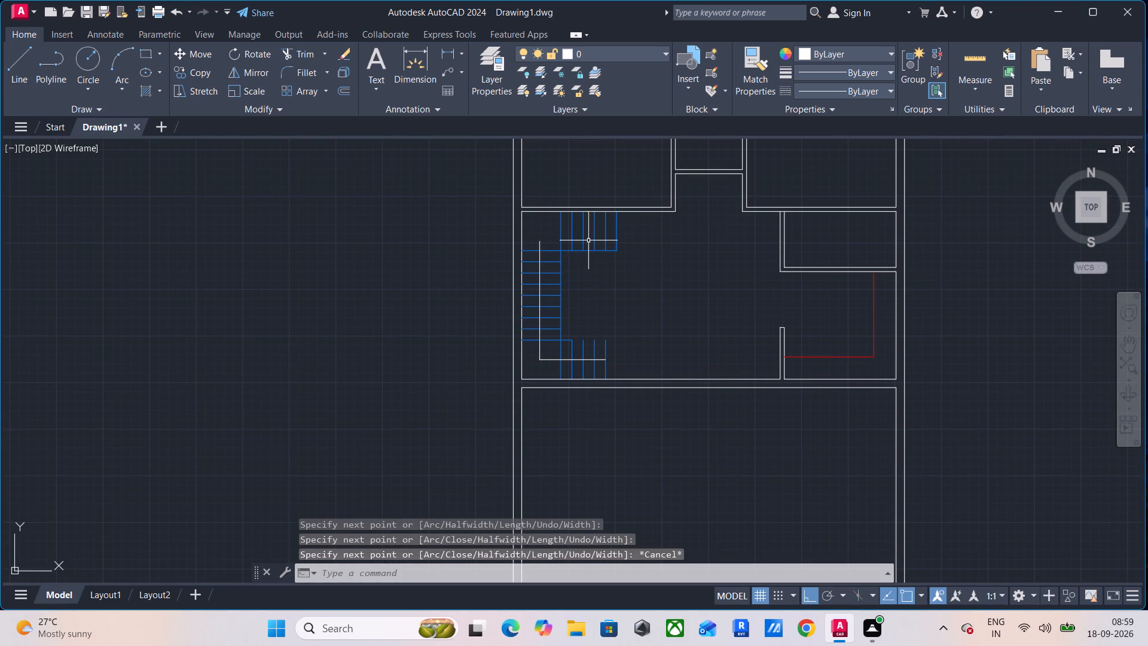
Continue the walking line with a polyline across the upper landing and flight, ending in an arrowhead one tread long with 4" starting and 0 ending width.
key(space)
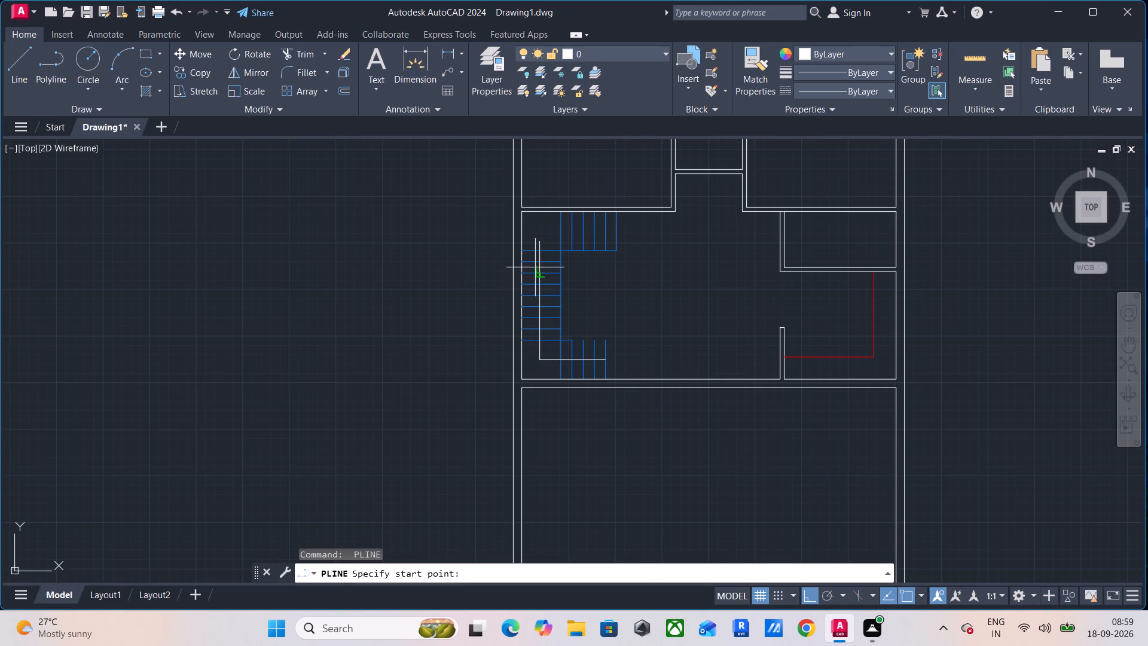
click(539, 240)
scroll(540, 227, up, 4)
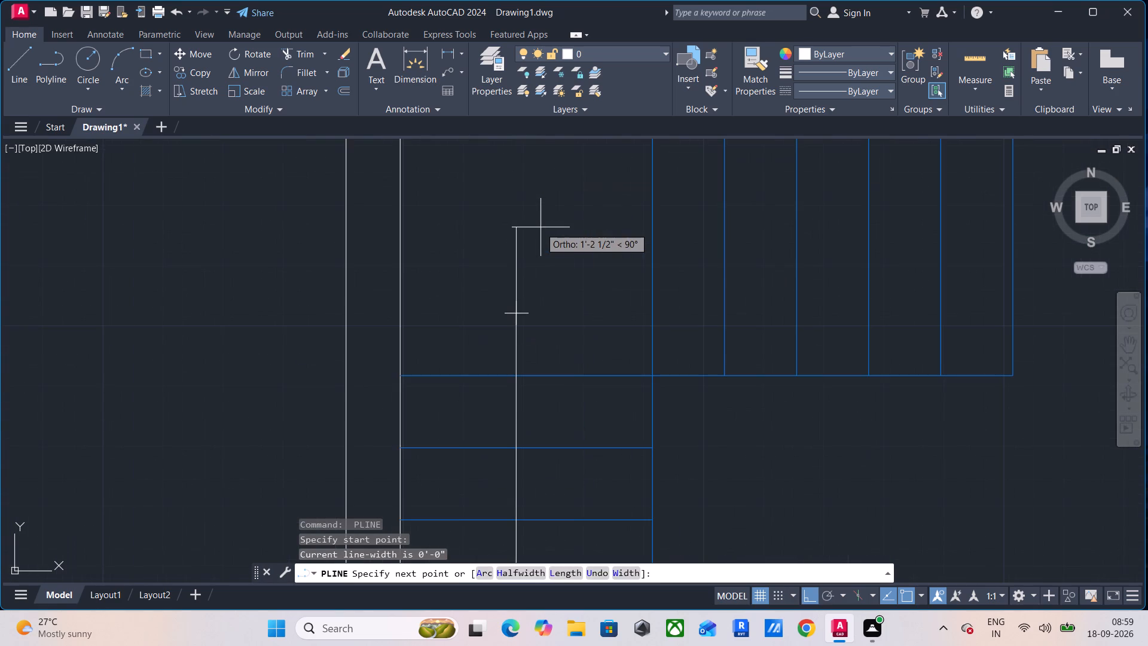
click(541, 217)
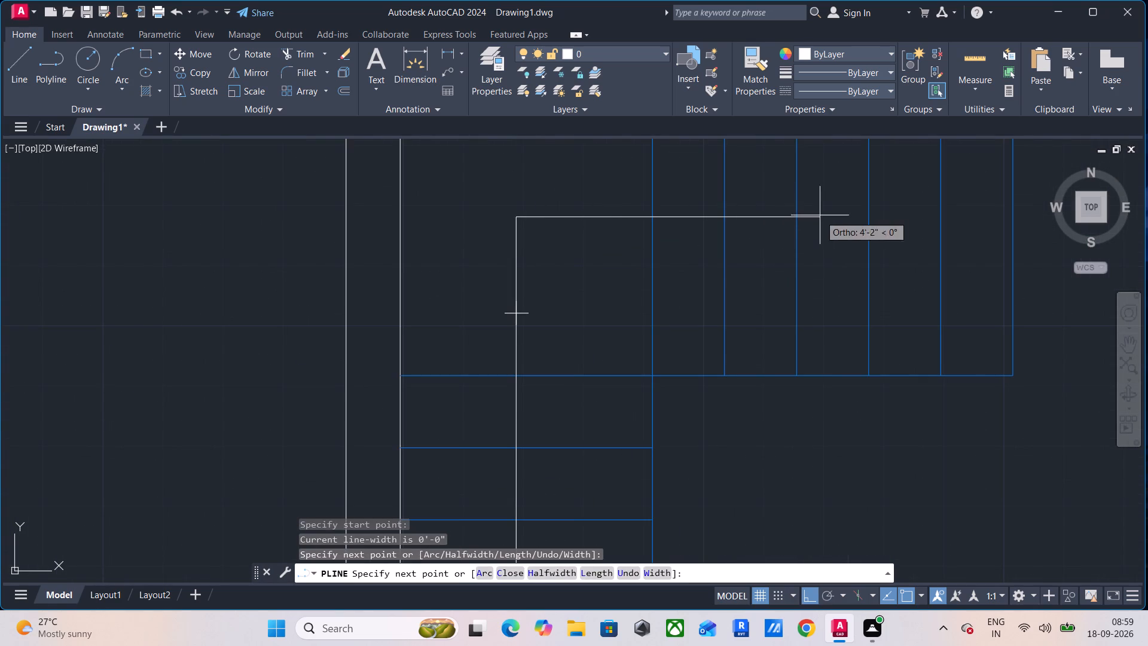
click(869, 218)
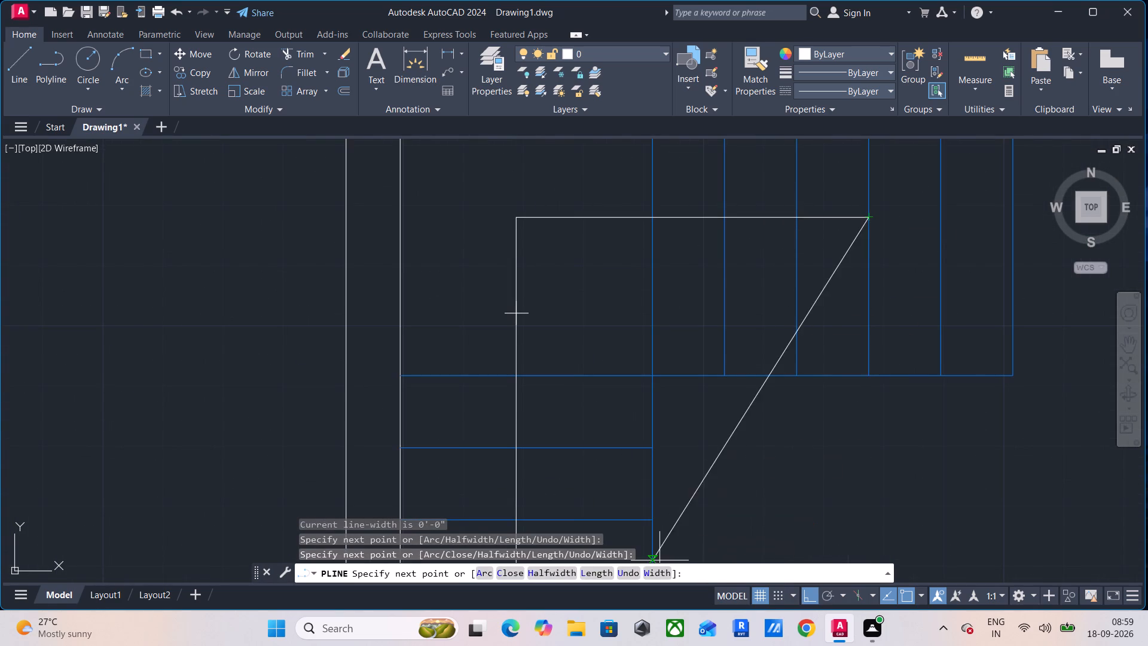
click(660, 568)
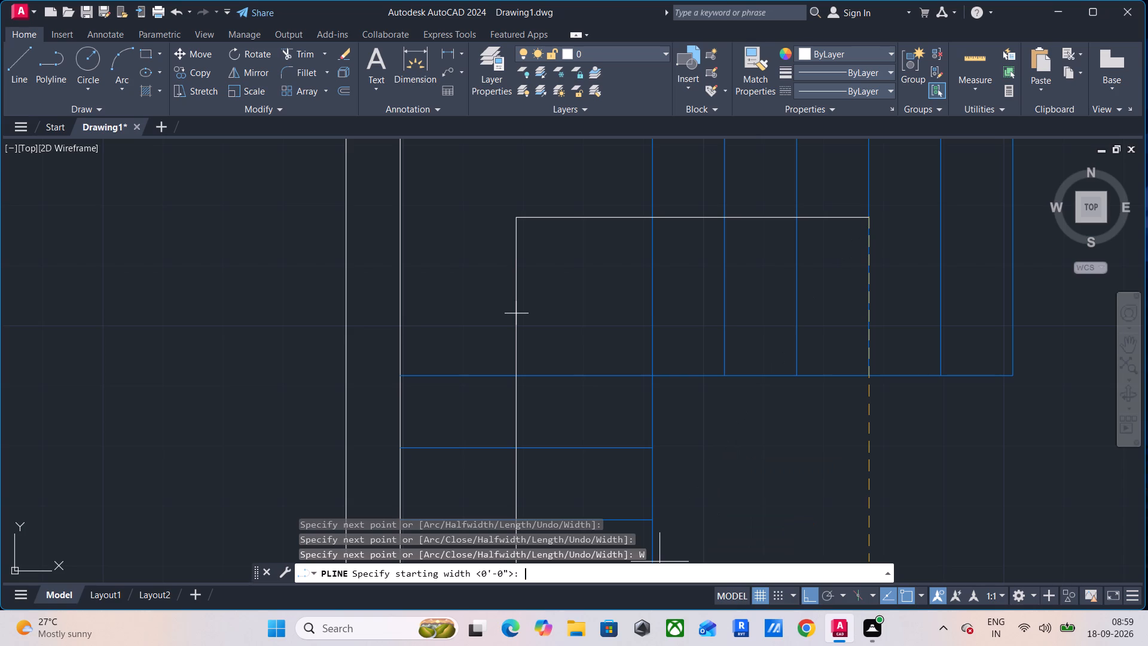
text(4")
key(Return)
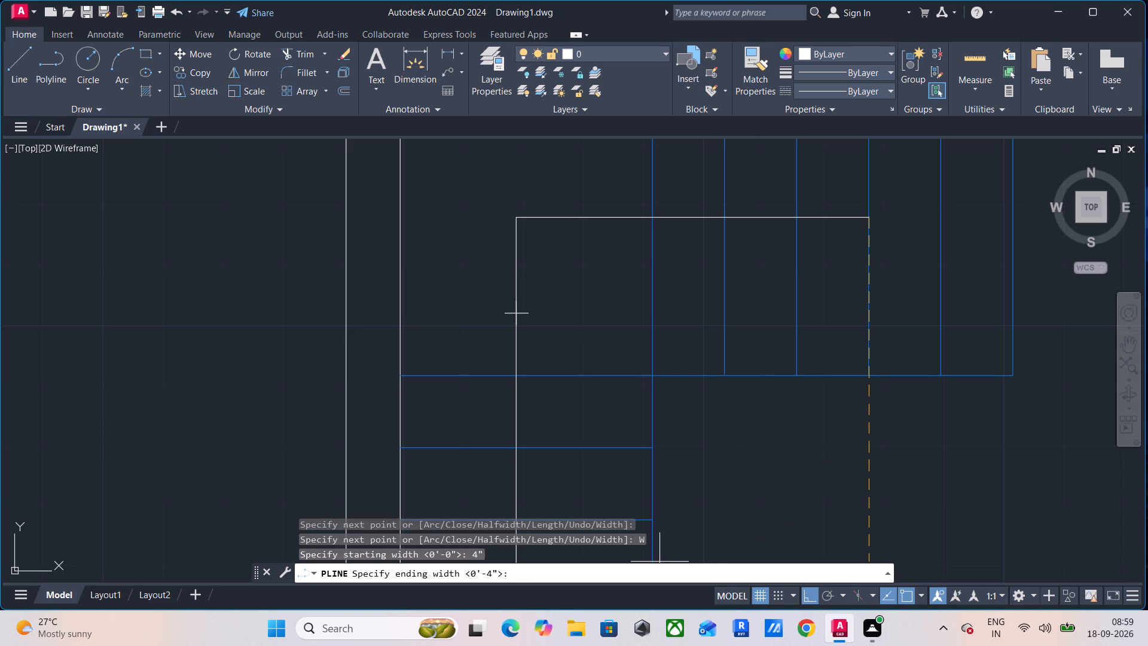
key(0)
key(Return)
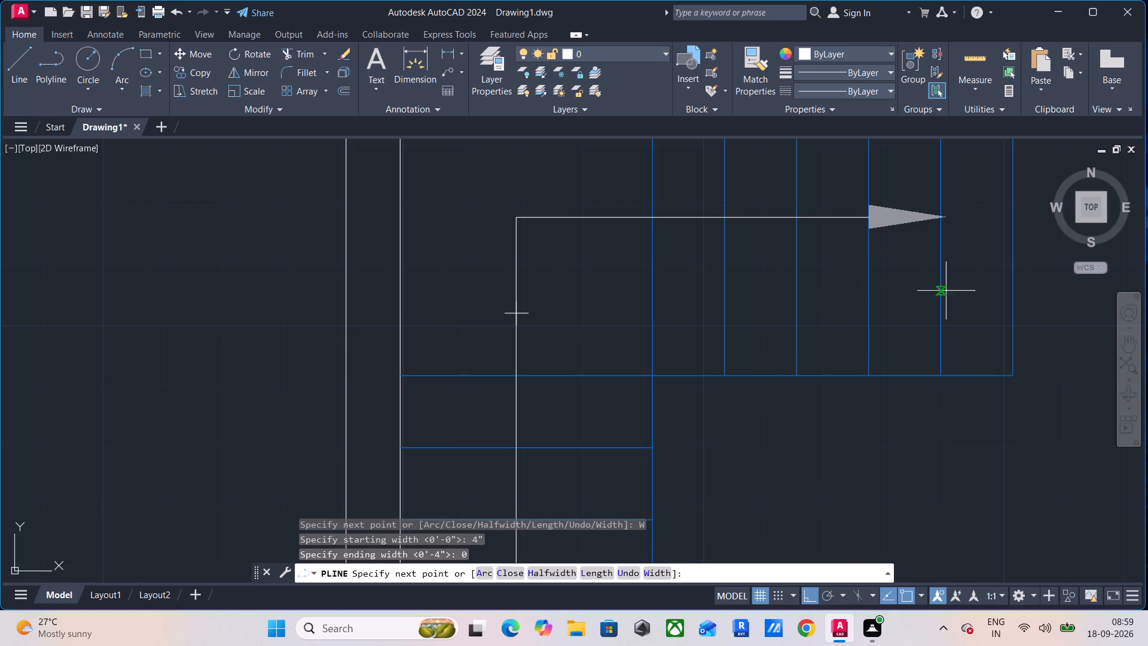
scroll(926, 218, up, 3)
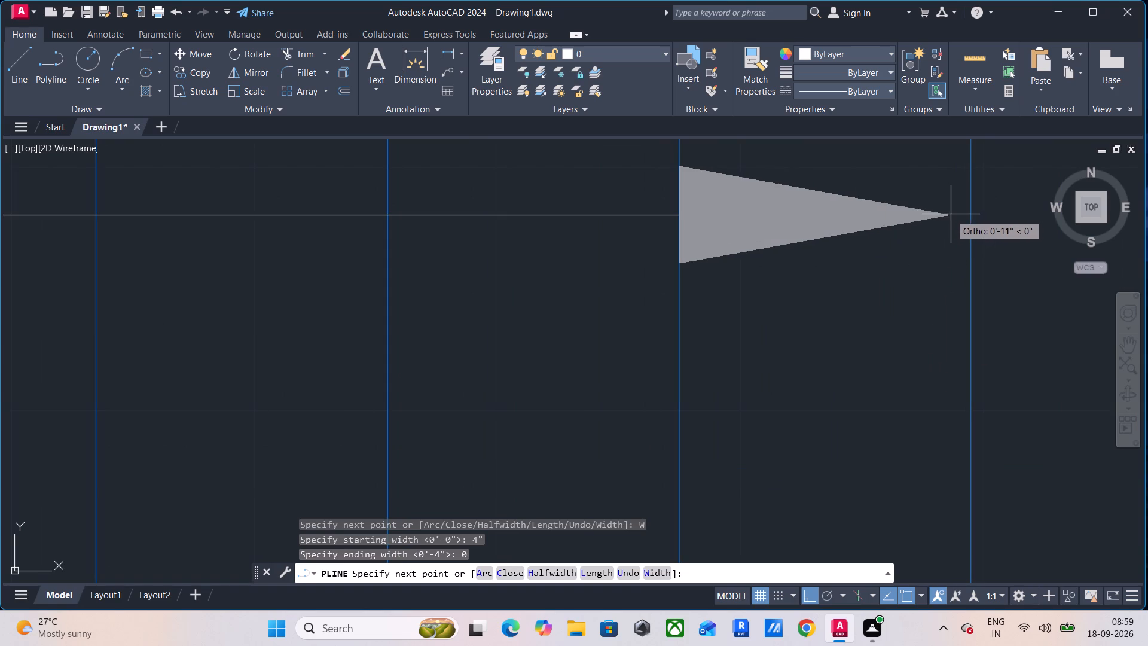
click(970, 214)
scroll(914, 272, down, 5)
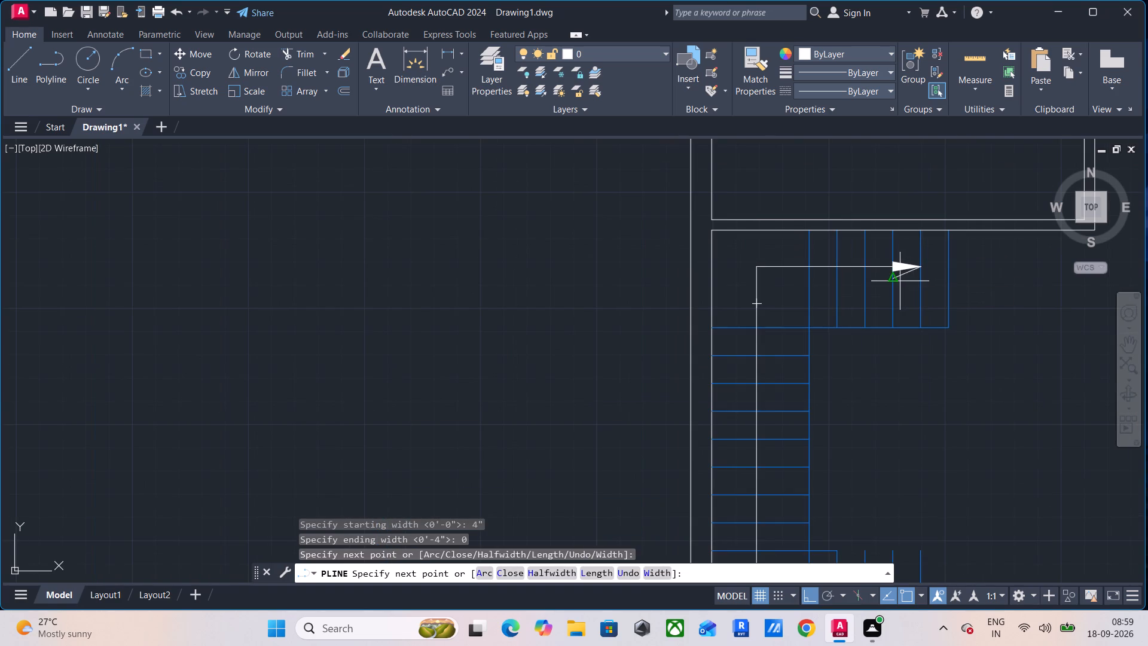
key(Escape)
key(Escape)
key(Escape)
Move both polylines of the staircase walking line, including the arrowhead, onto the STAIRCASE layer.
click(901, 268)
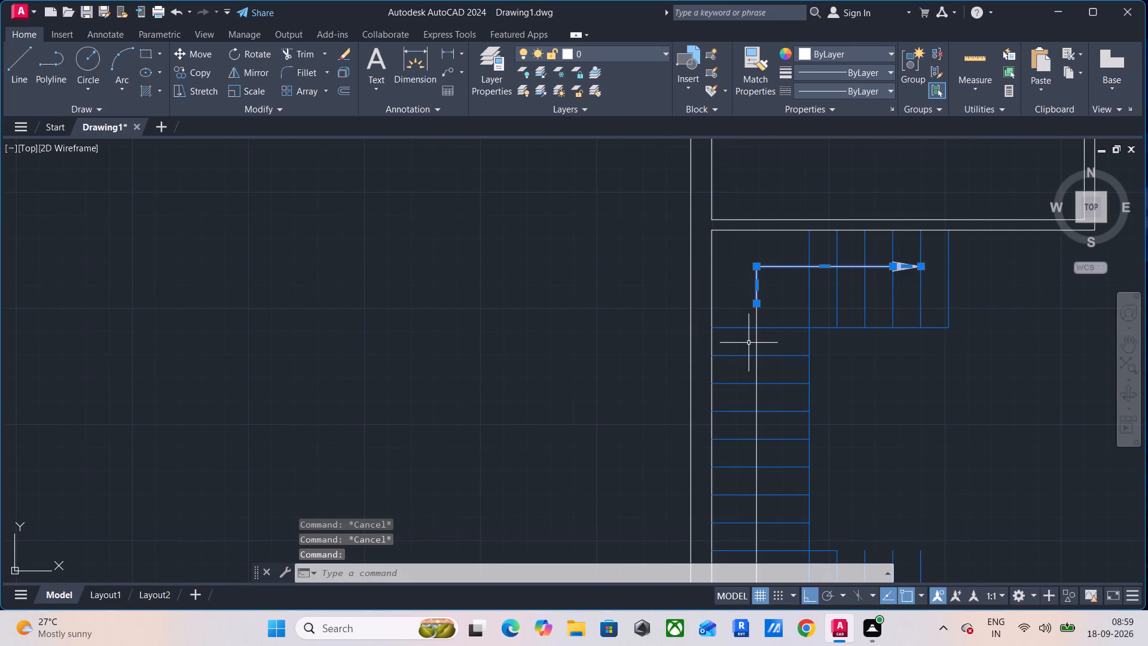
shift+click(758, 340)
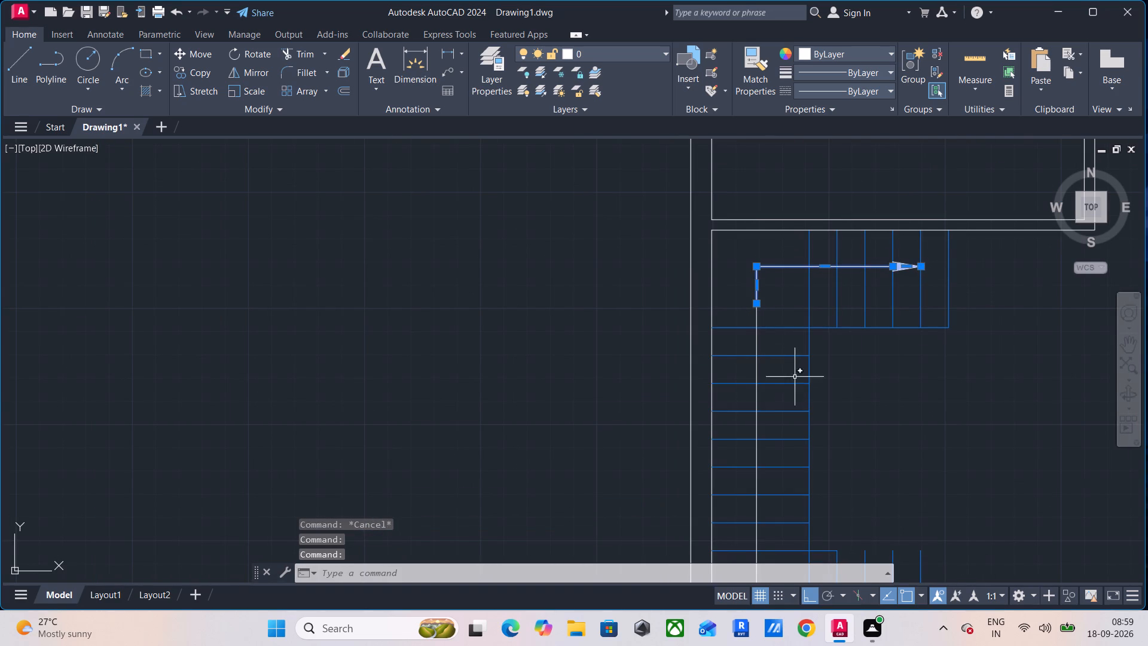
drag(774, 343, 761, 345)
click(743, 345)
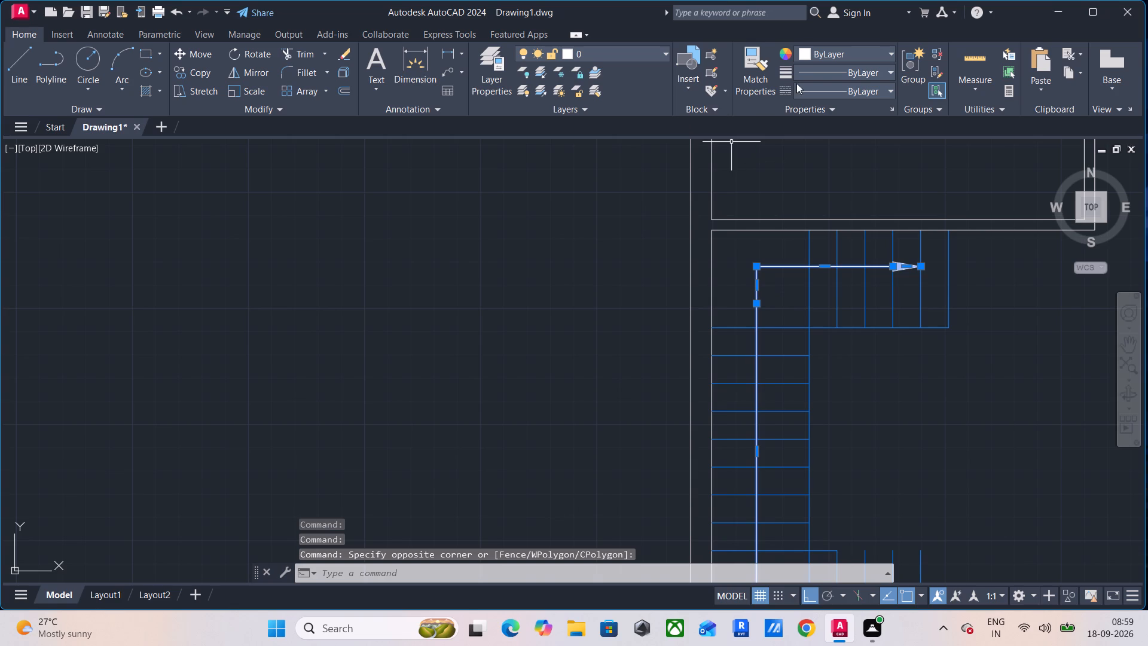
click(634, 50)
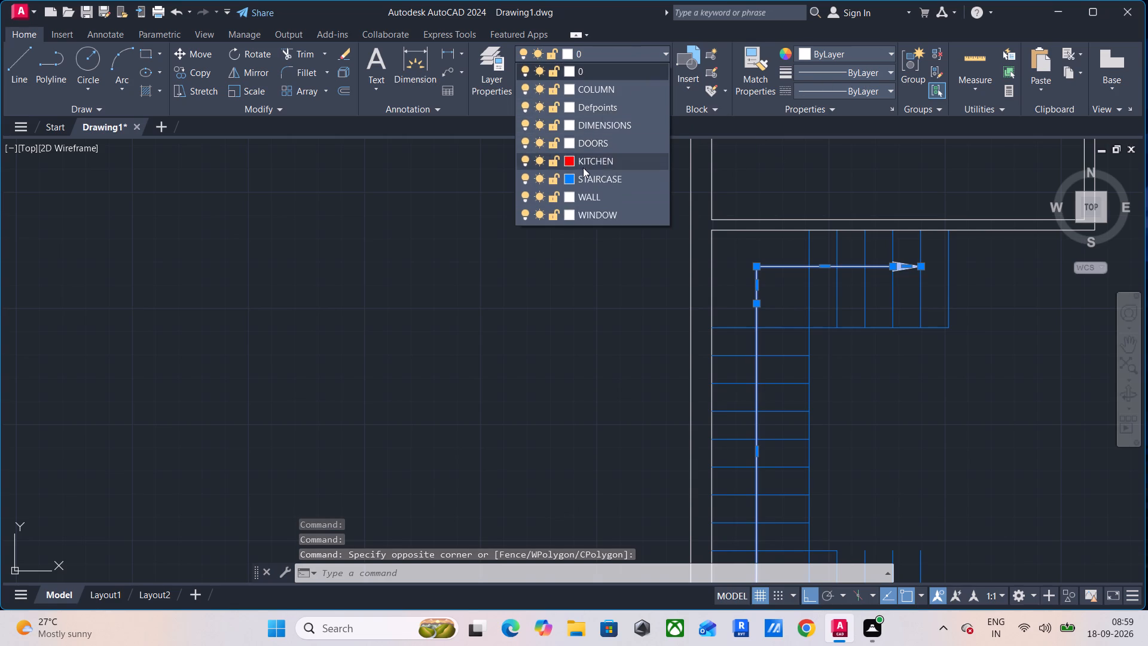
click(582, 174)
key(Escape)
key(Escape)
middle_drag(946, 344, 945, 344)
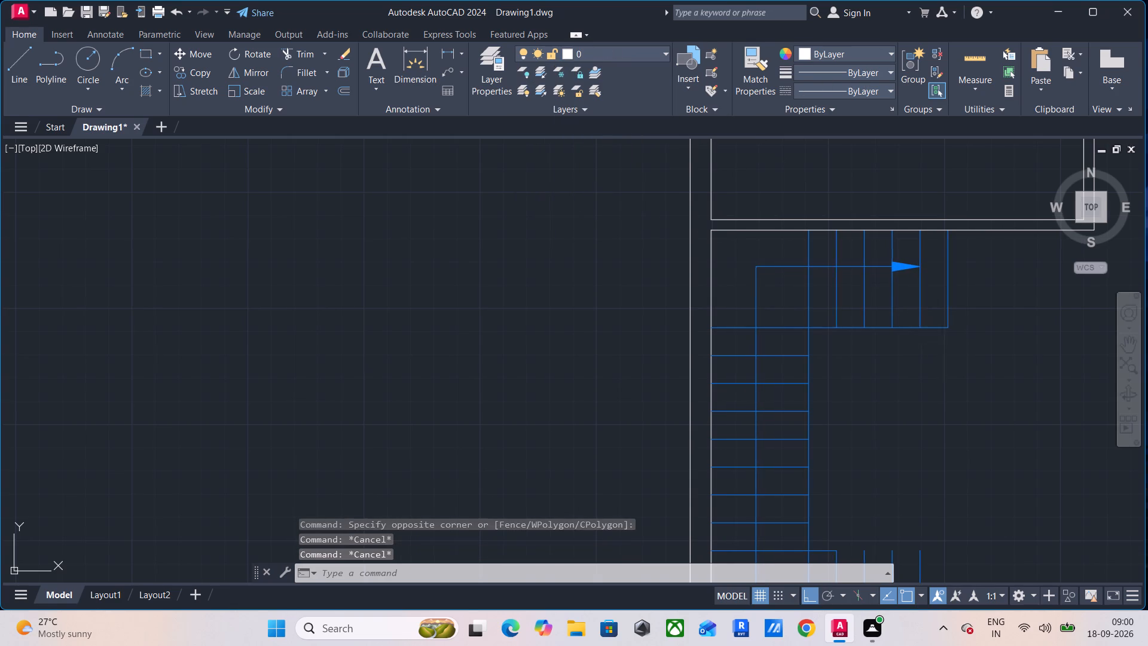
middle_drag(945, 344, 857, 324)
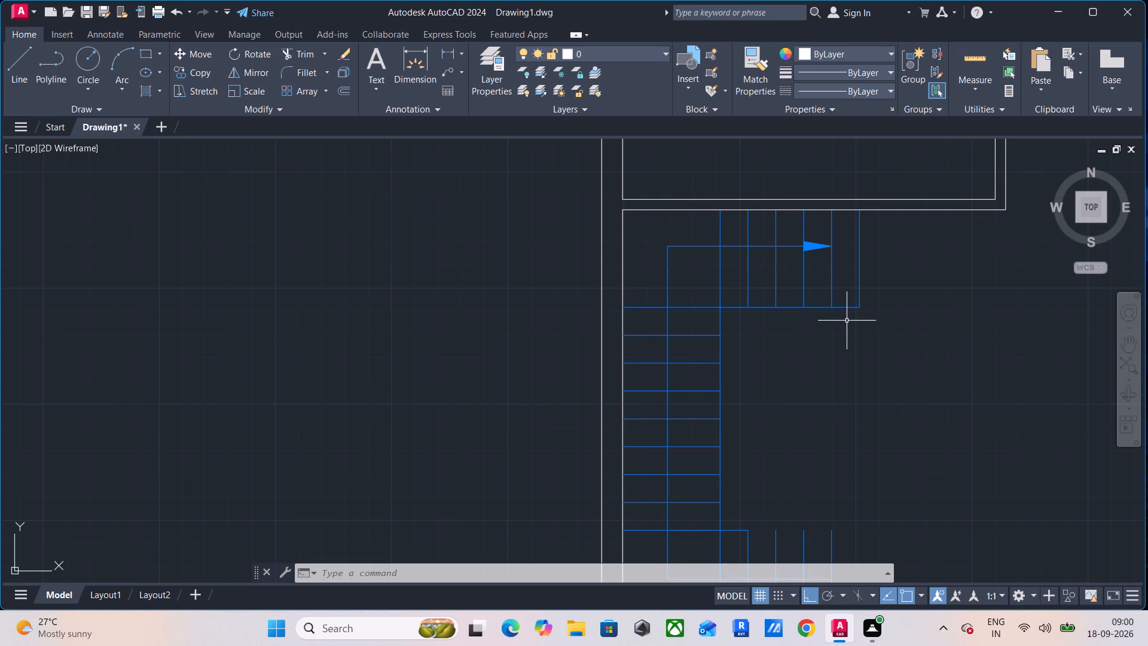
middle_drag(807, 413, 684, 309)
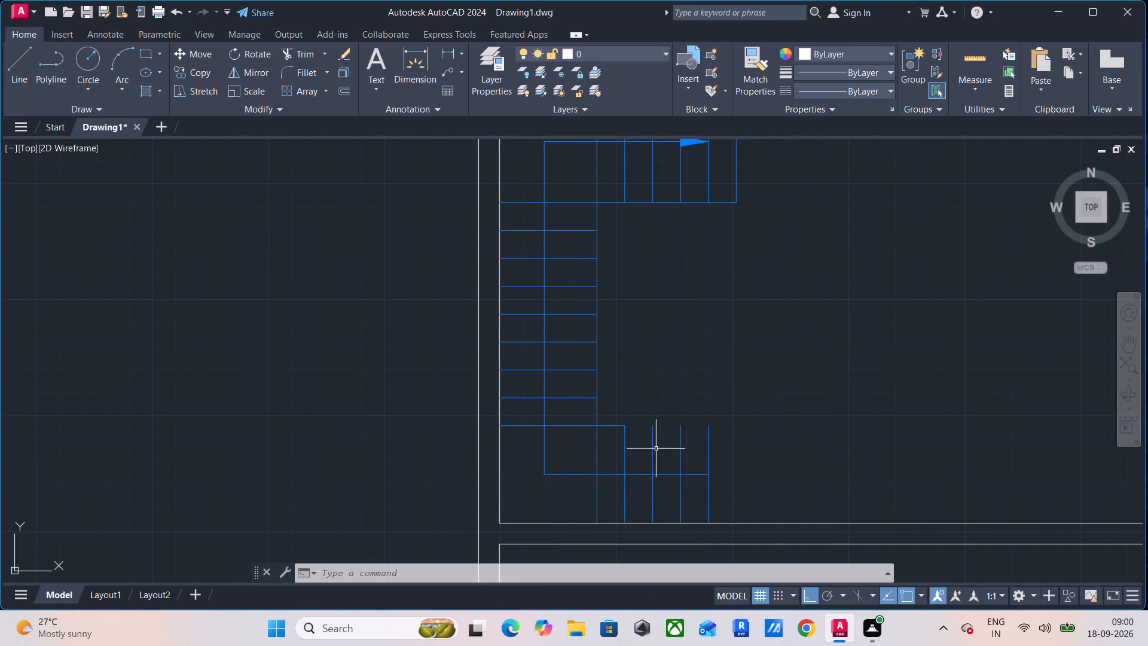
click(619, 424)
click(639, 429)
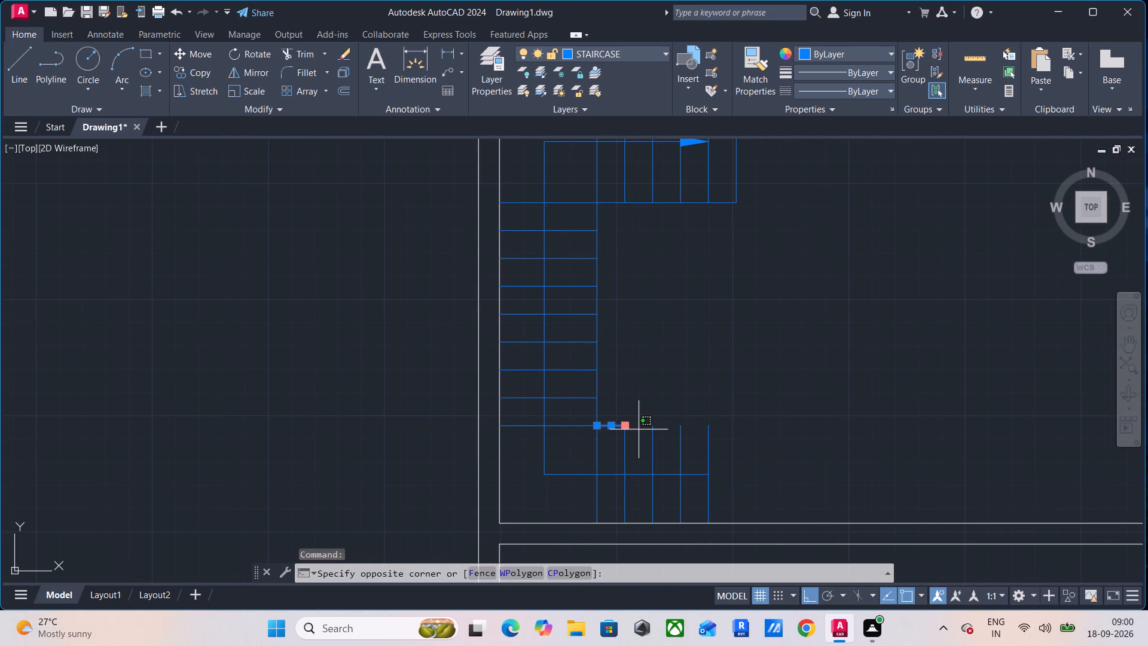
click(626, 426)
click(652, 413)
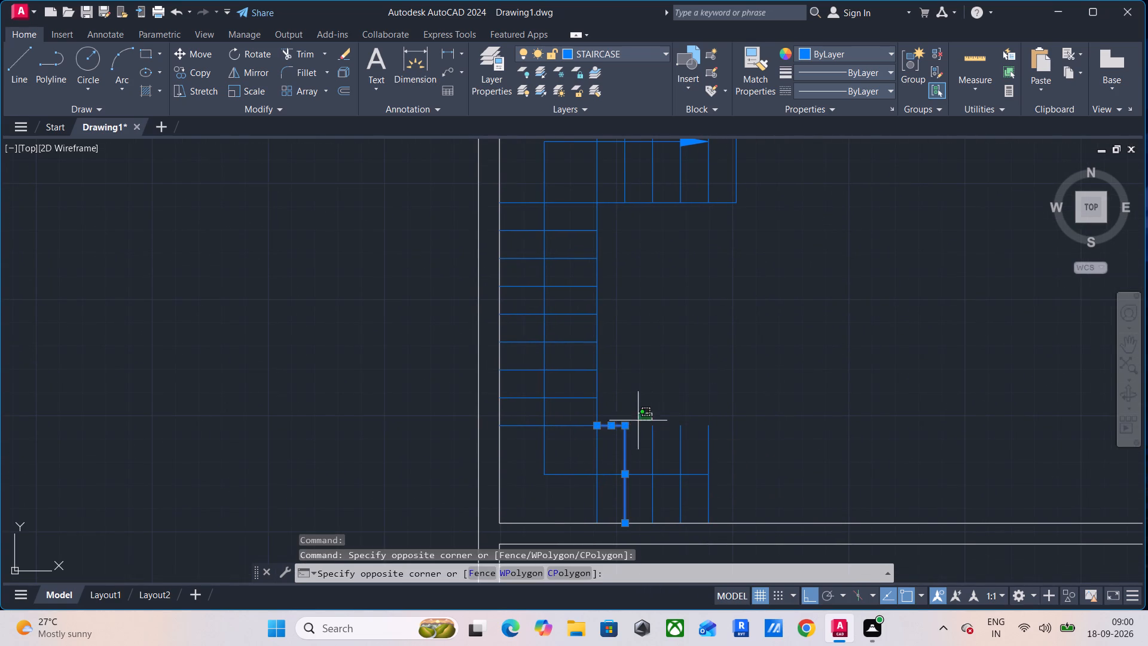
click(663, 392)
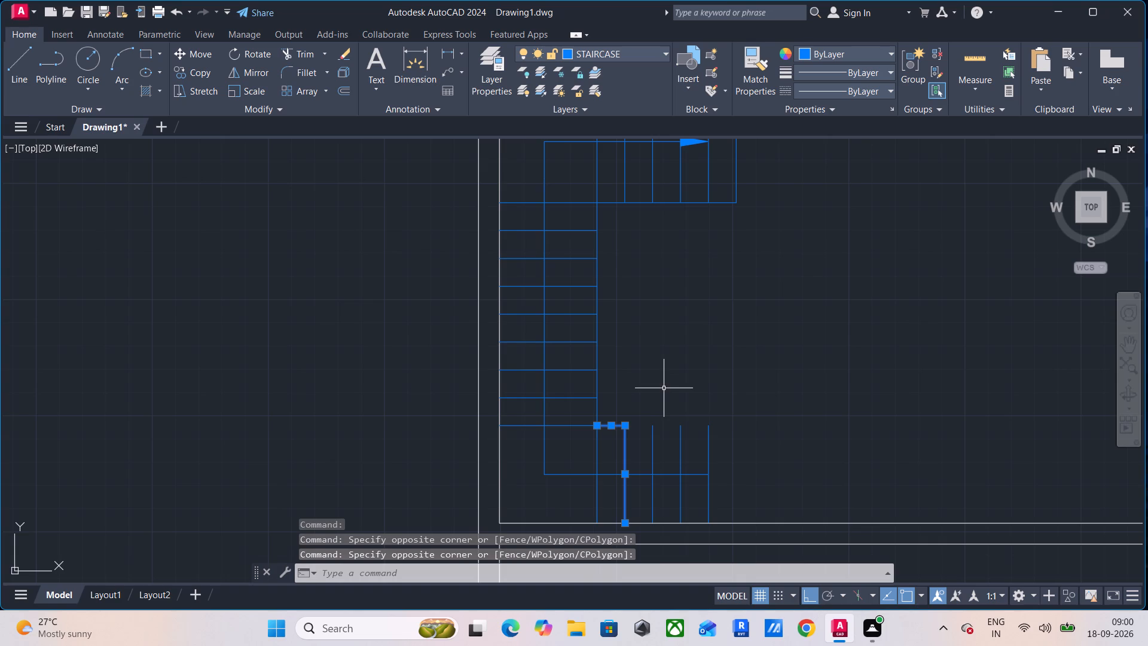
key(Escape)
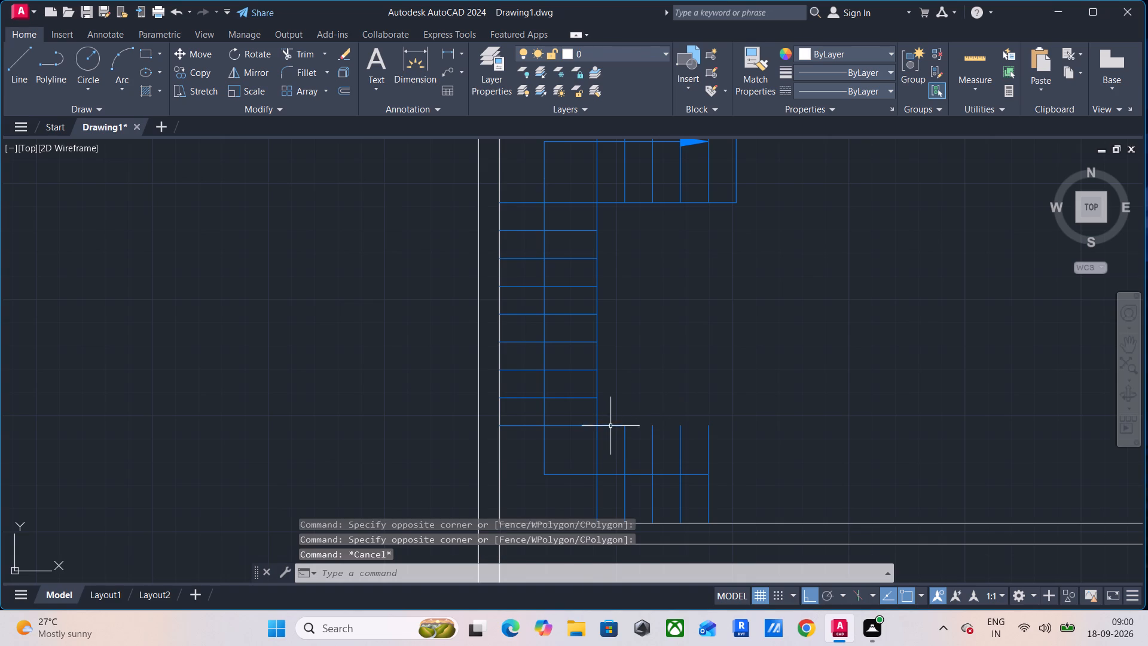
Stretch the lower flight's short inner edge line from the first tread out to the flight's last tread line.
click(610, 426)
scroll(618, 426, up, 5)
click(660, 429)
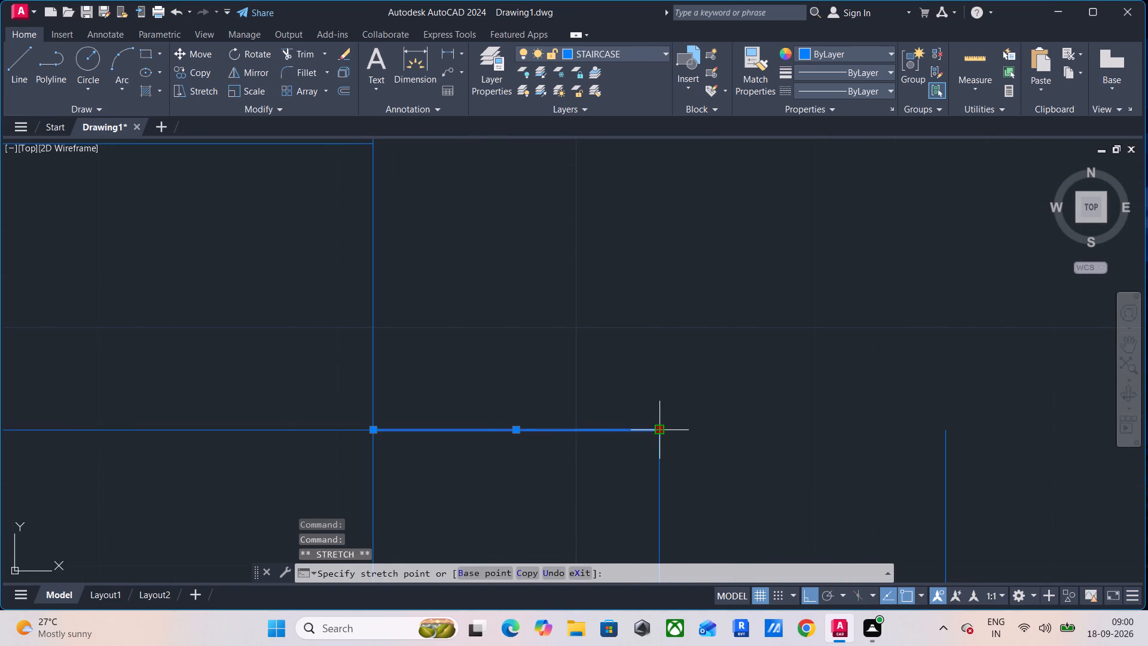
scroll(702, 423, down, 3)
click(900, 426)
scroll(902, 423, down, 6)
key(Escape)
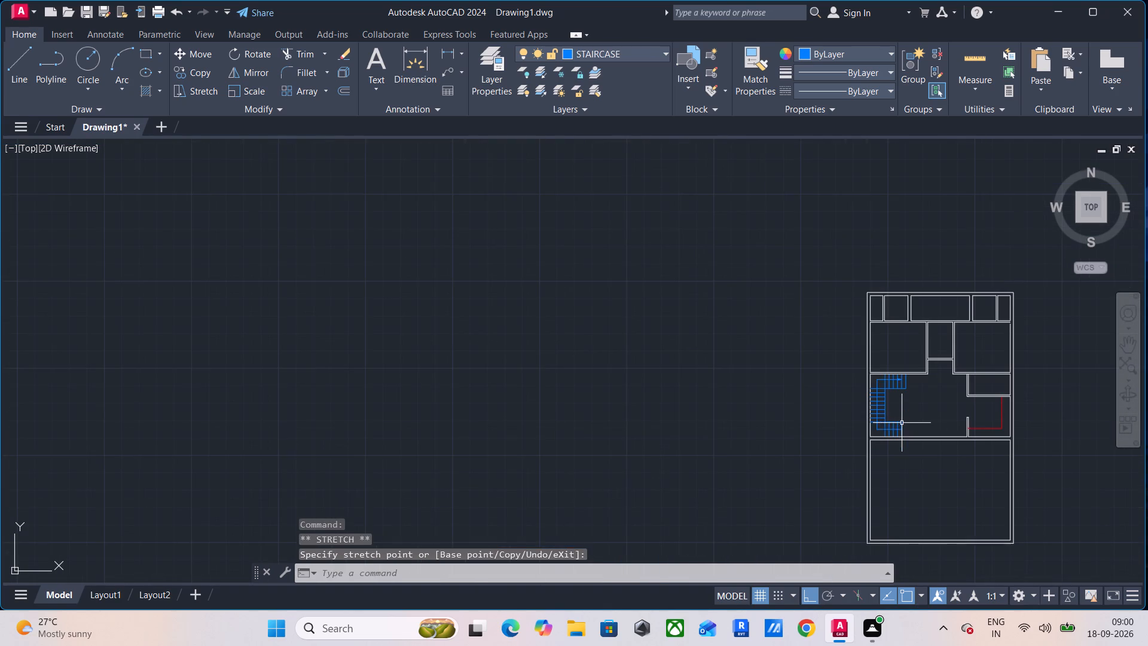
Offset the inner line of the plan's south outer wall 4' into the large southern room.
middle_drag(918, 433, 717, 435)
scroll(708, 418, up, 1)
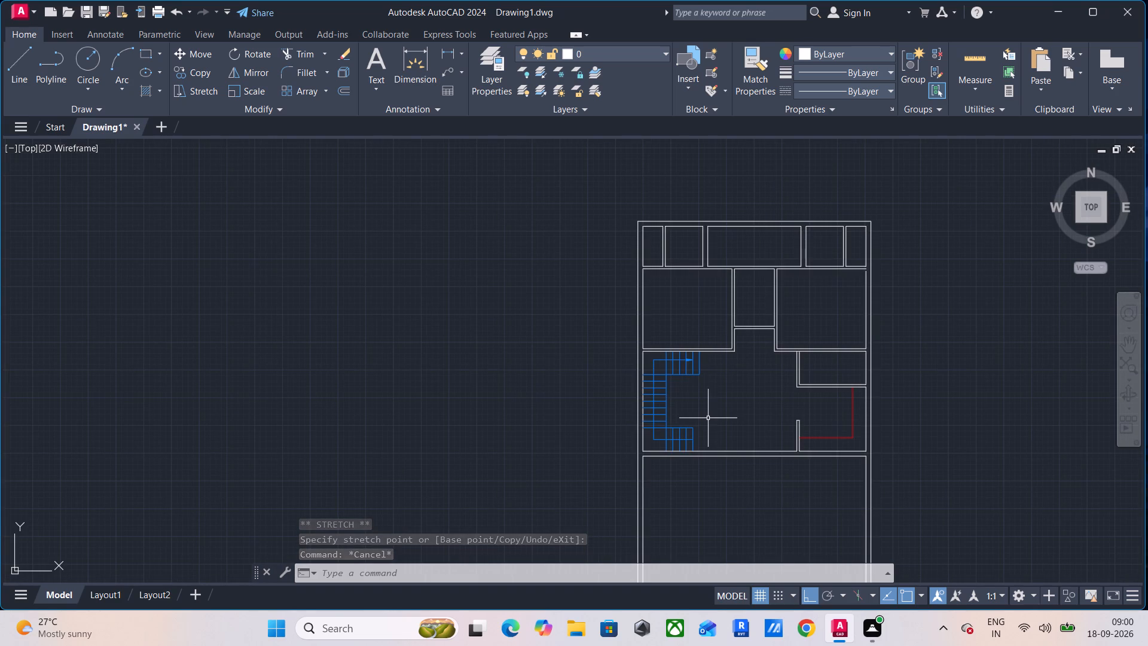
text(O)
key(space)
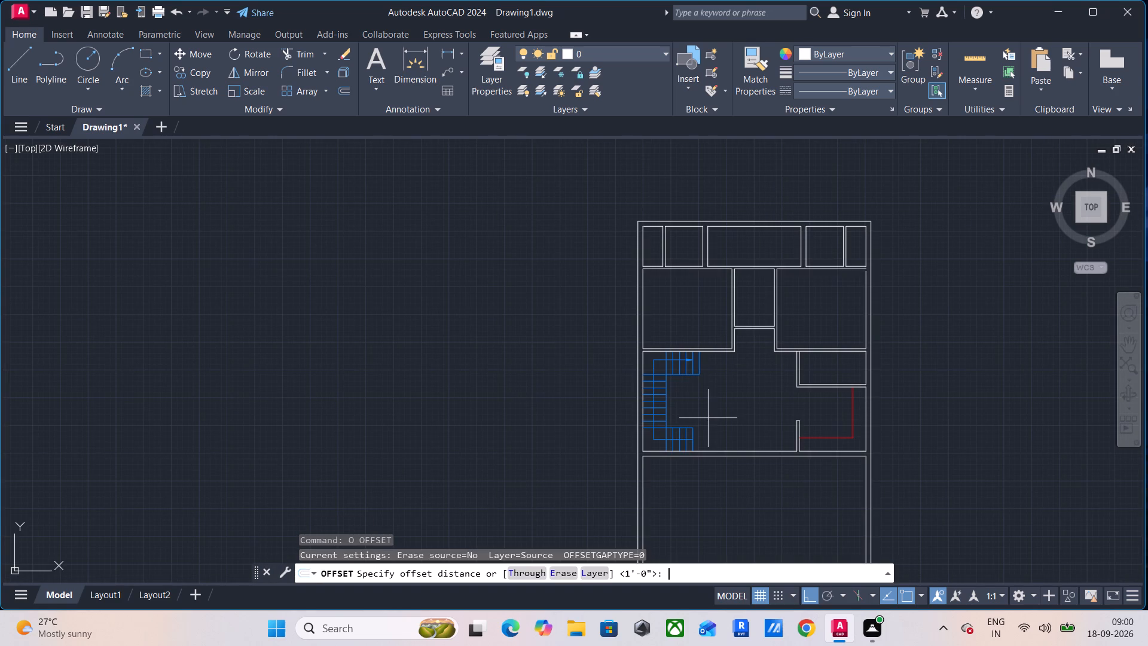
text(4')
key(Return)
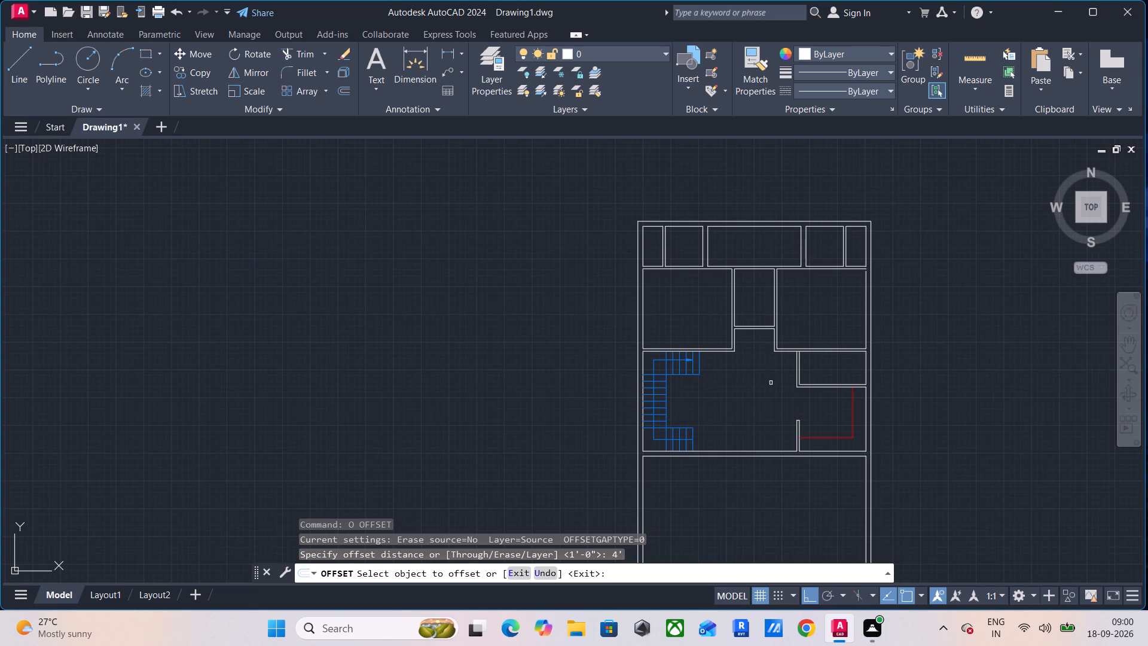
middle_drag(771, 383, 681, 199)
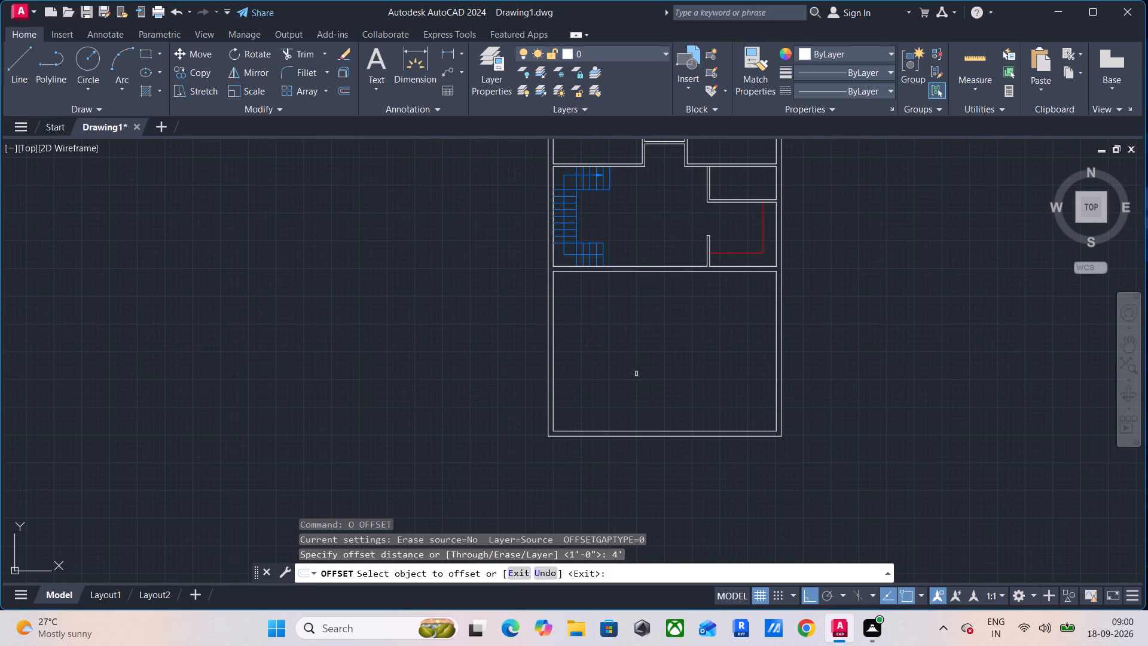
scroll(627, 430, up, 2)
middle_drag(627, 430, 621, 397)
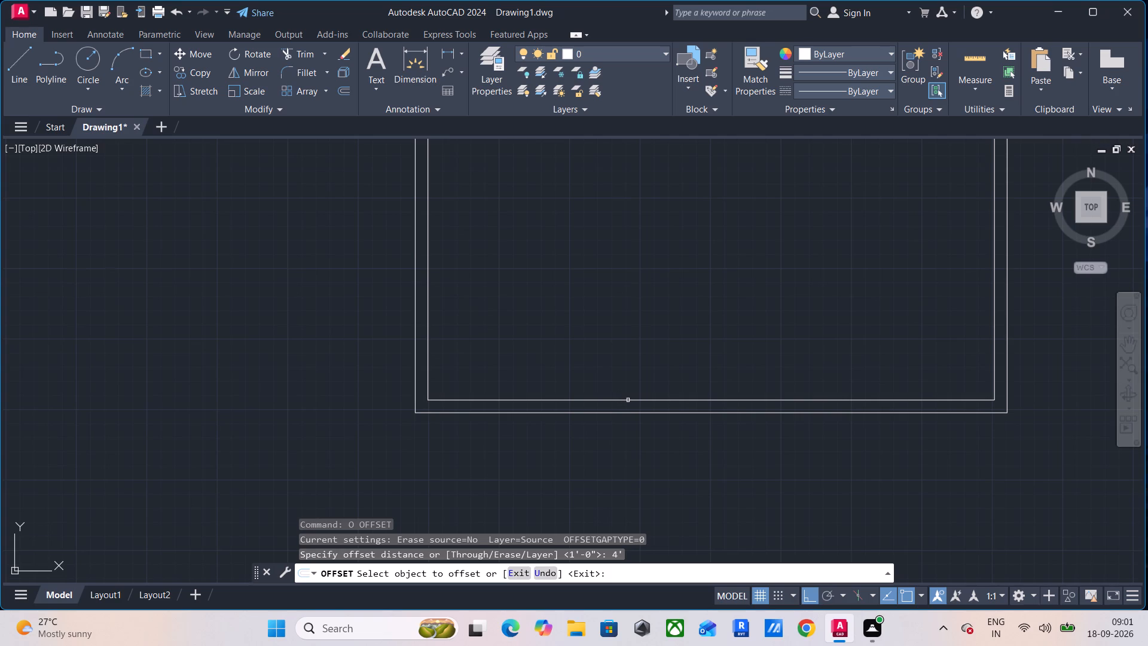
click(628, 400)
click(629, 330)
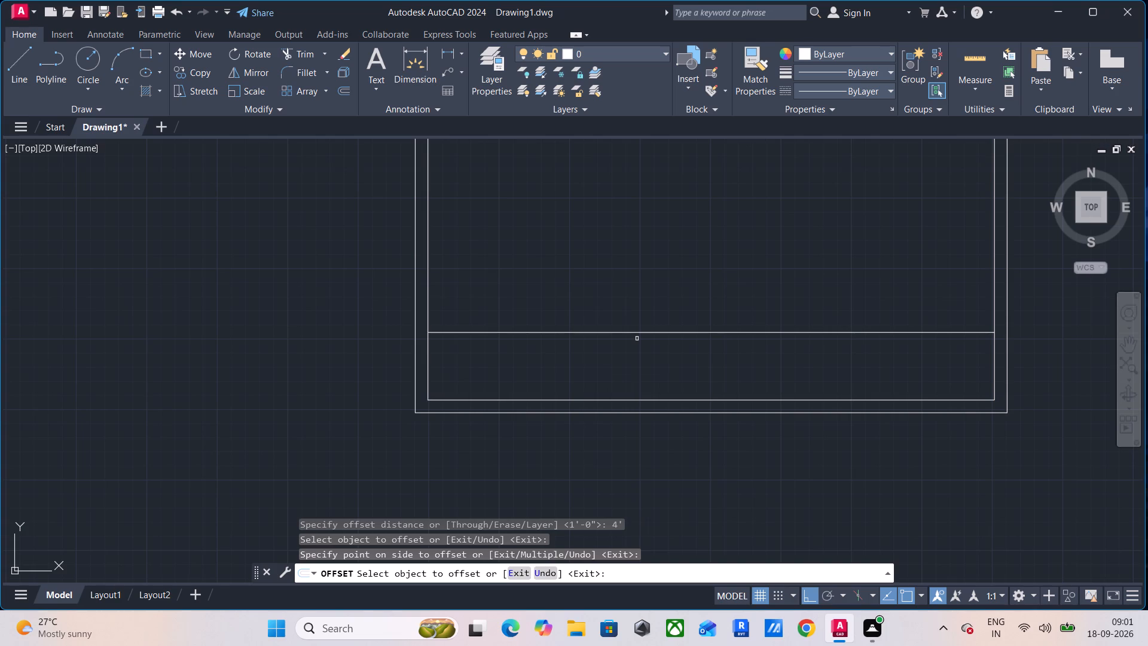
Offset the new horizontal line 9" northward to form the second face of the wall.
key(space)
key(space)
text(9)
key(Return)
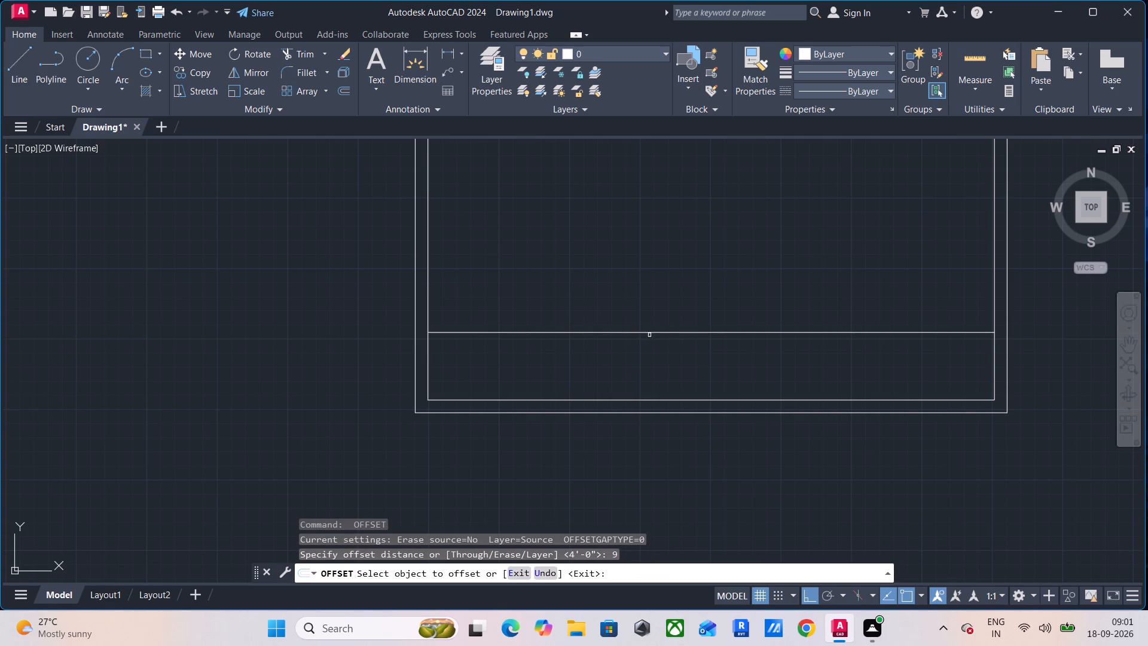
click(653, 332)
click(653, 295)
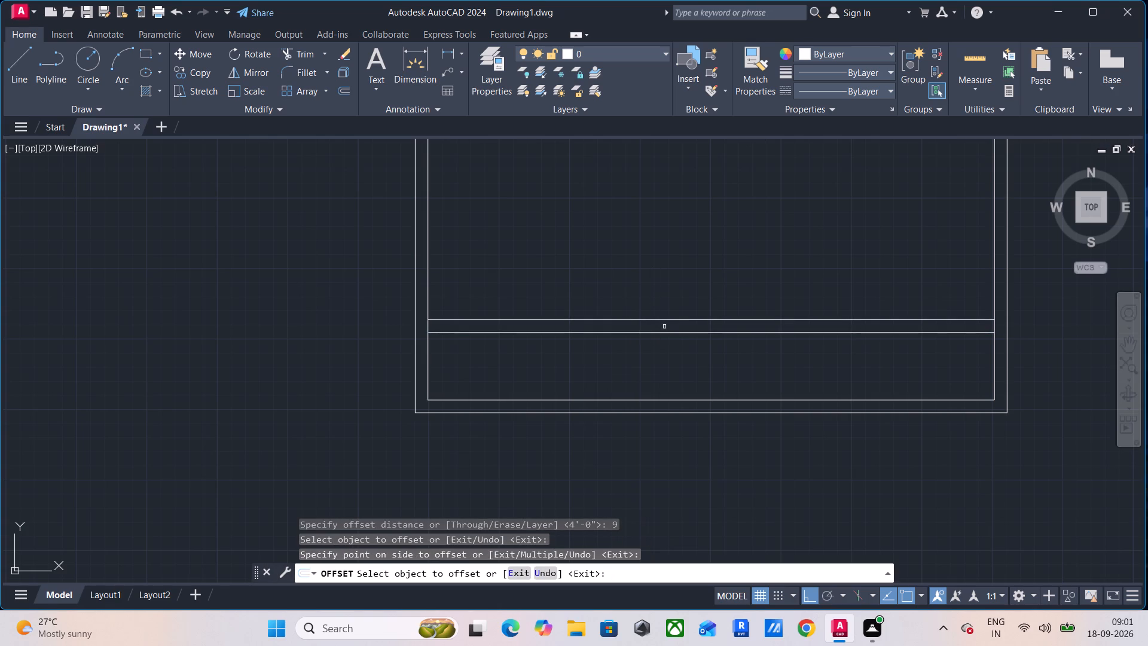
key(Escape)
key(Escape)
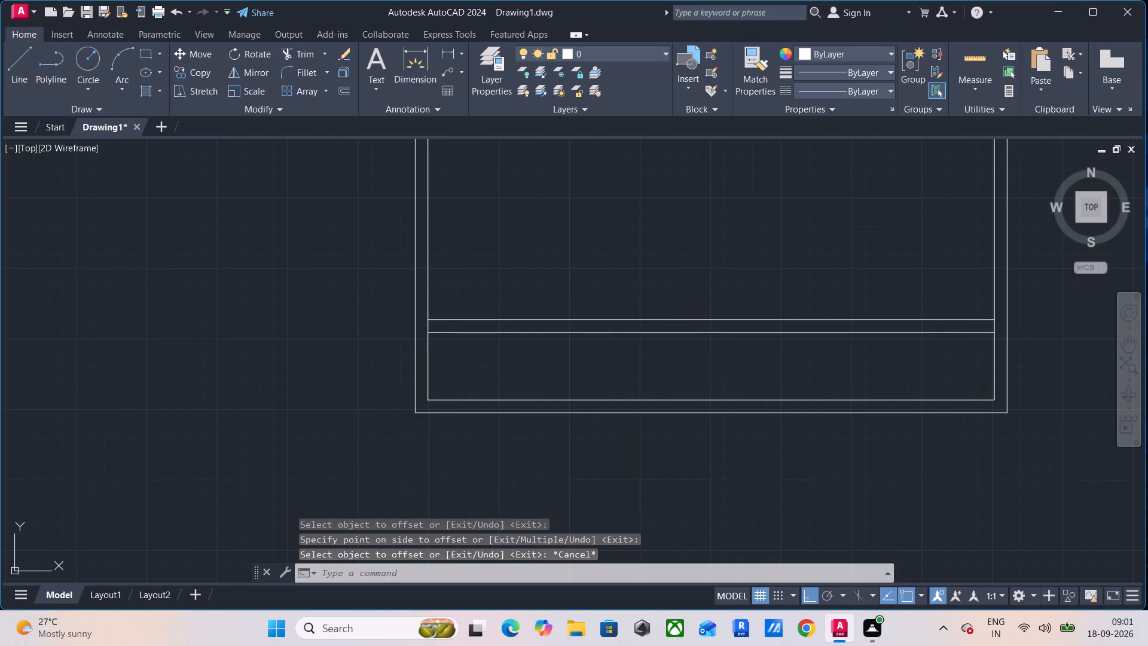
Offset the inner line of the east outer wall 6' westward into the large southern room.
text(O 6)
key(Return)
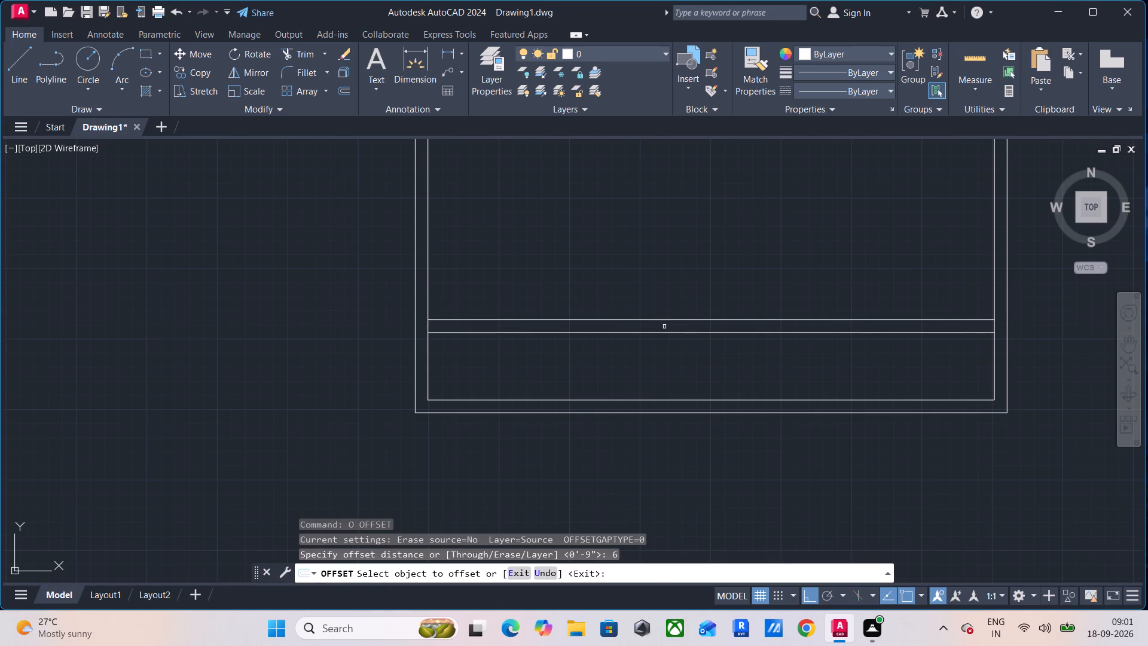
key(space)
key(space)
text(6')
key(Return)
click(993, 265)
click(905, 269)
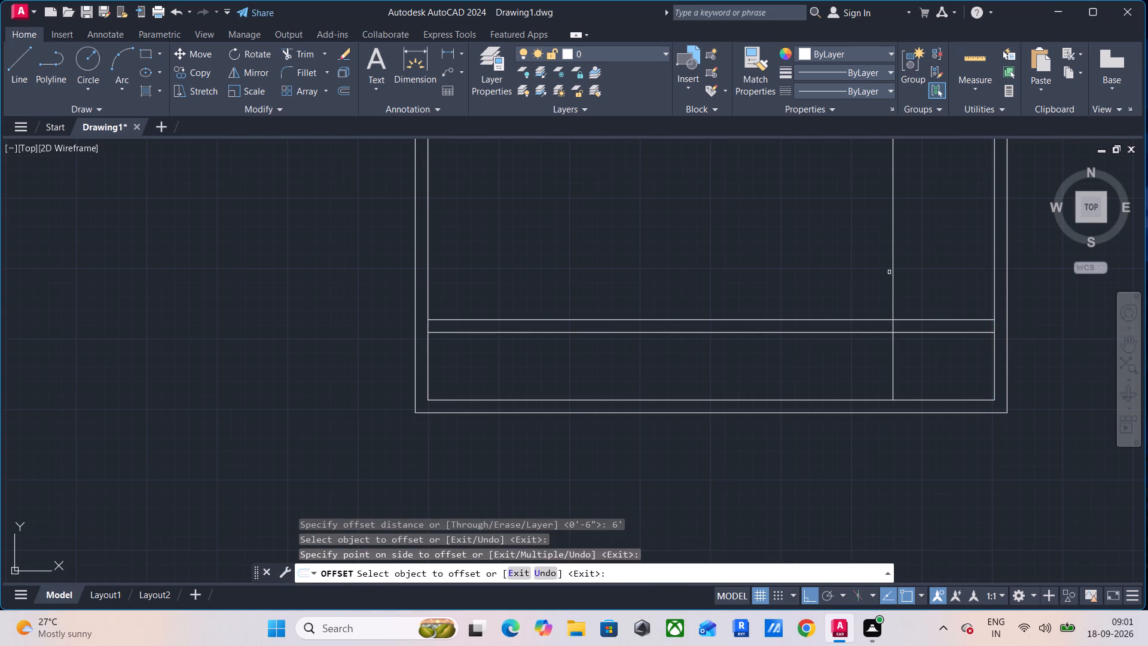
Offset the new vertical line 9" westward to form the second face of the wall.
key(space)
text(9)
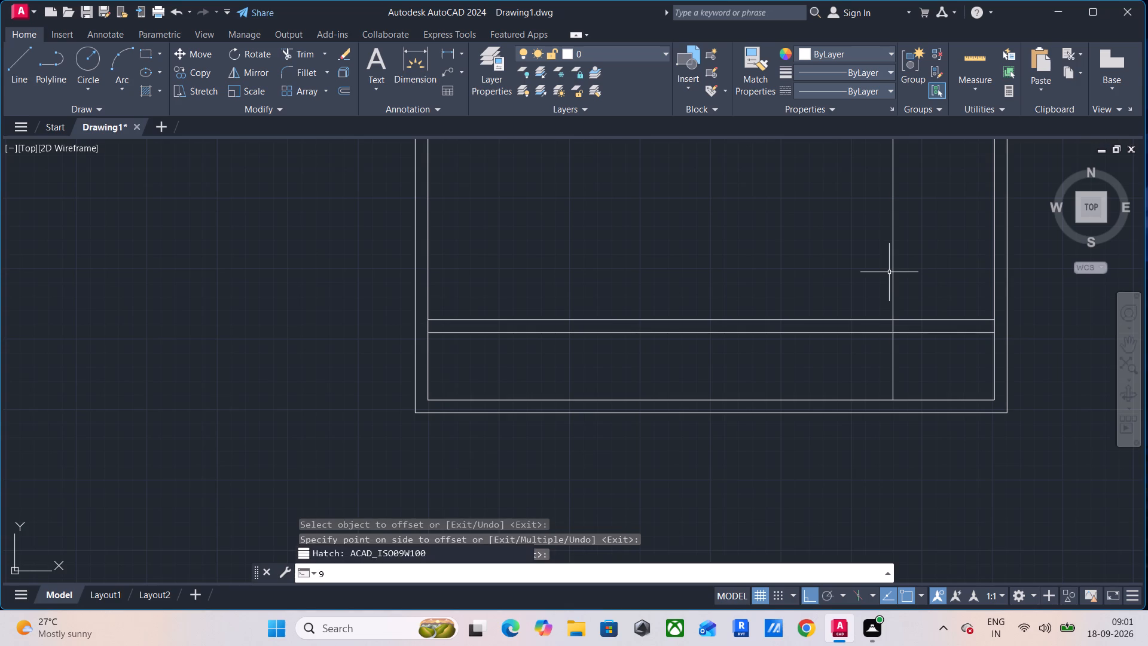
key(Escape)
key(space)
text(9)
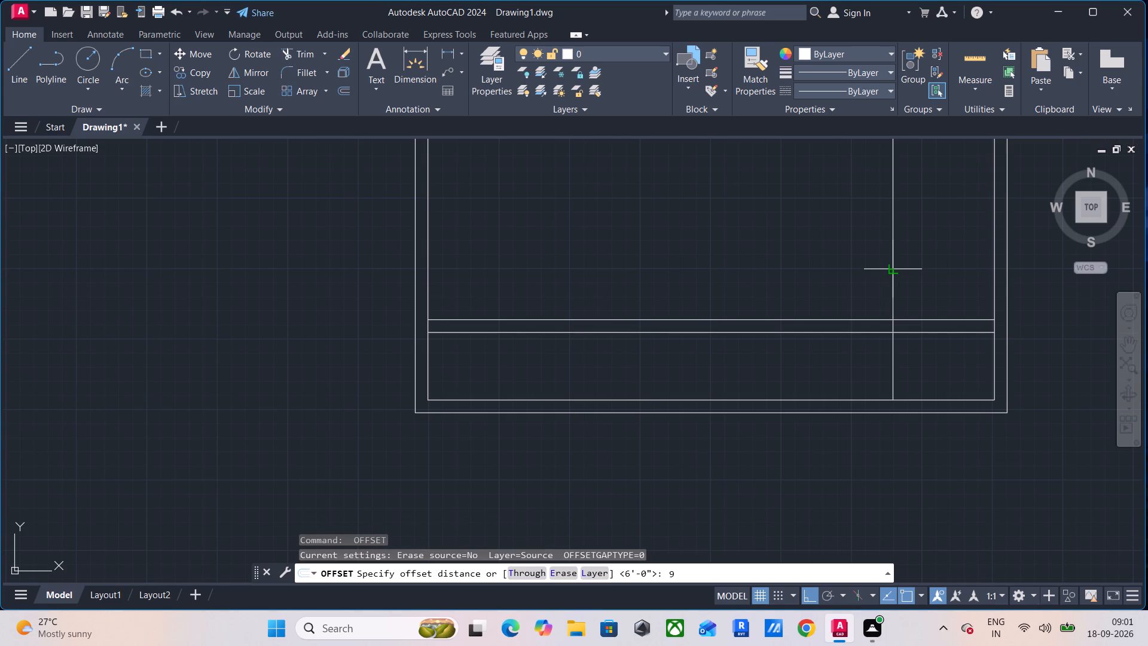
key(shift+quotedbl)
key(Return)
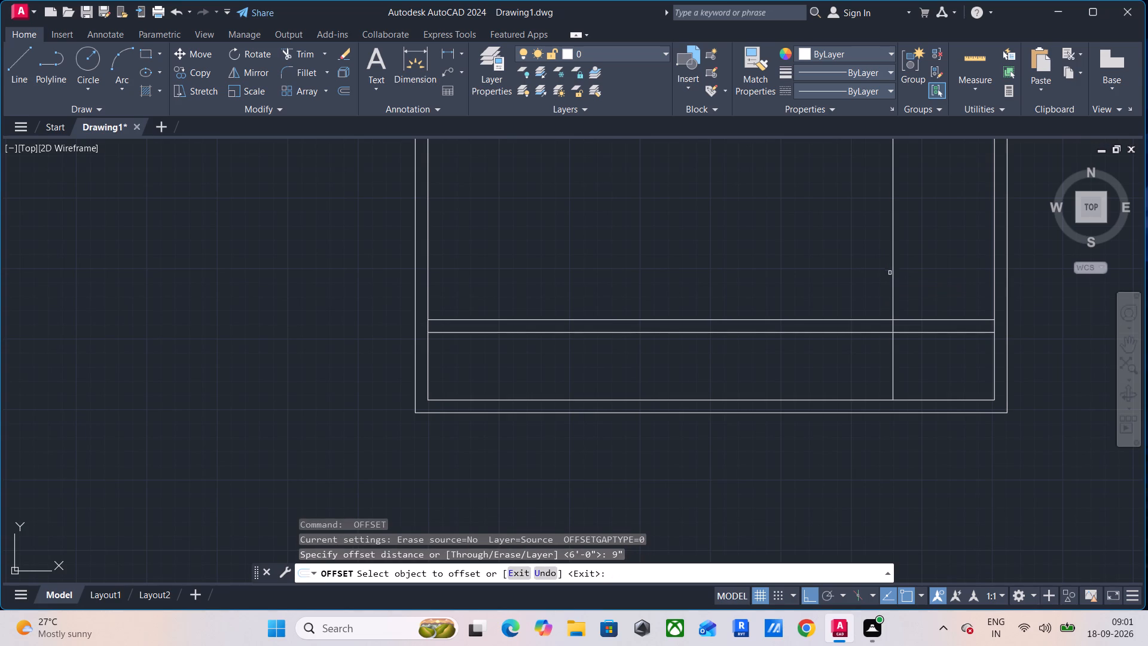
click(891, 264)
click(854, 269)
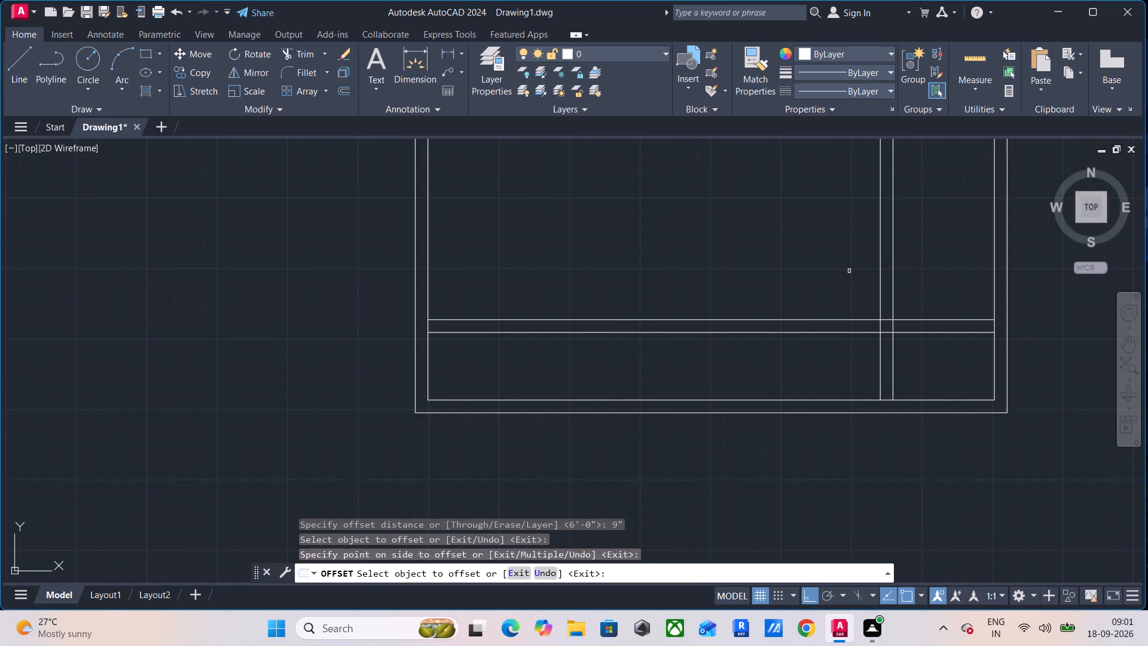
key(Escape)
key(Escape)
key(Escape)
key(Escape)
middle_drag(860, 284, 845, 273)
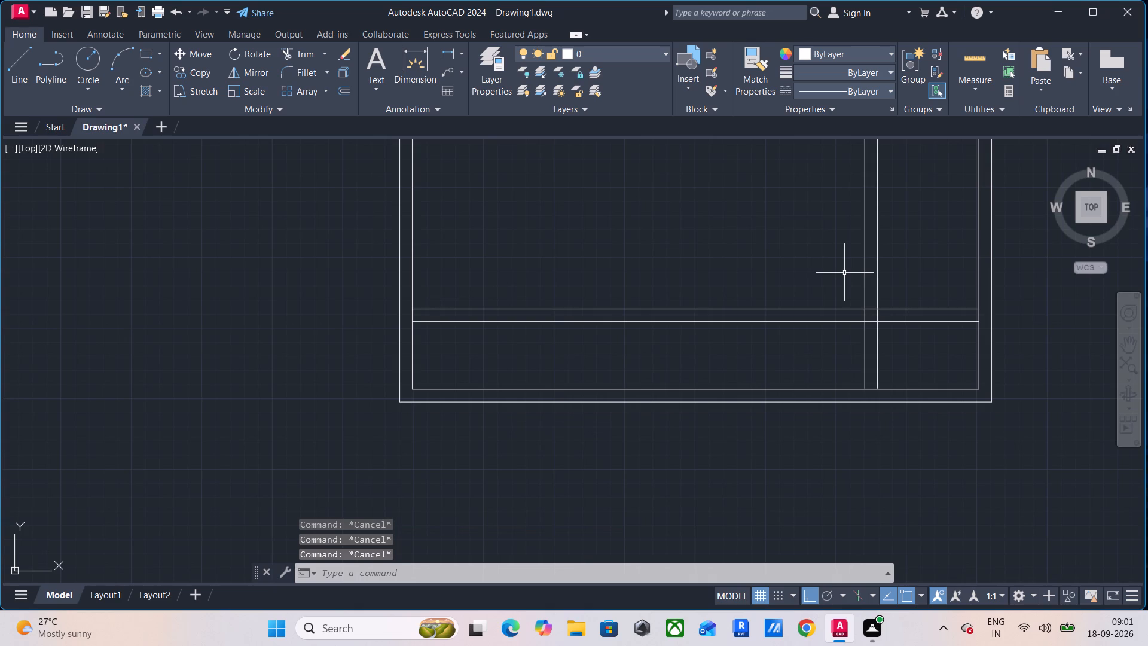
Offset the upper face of the new horizontal 9" wall 10' northward.
text(O 10')
key(Return)
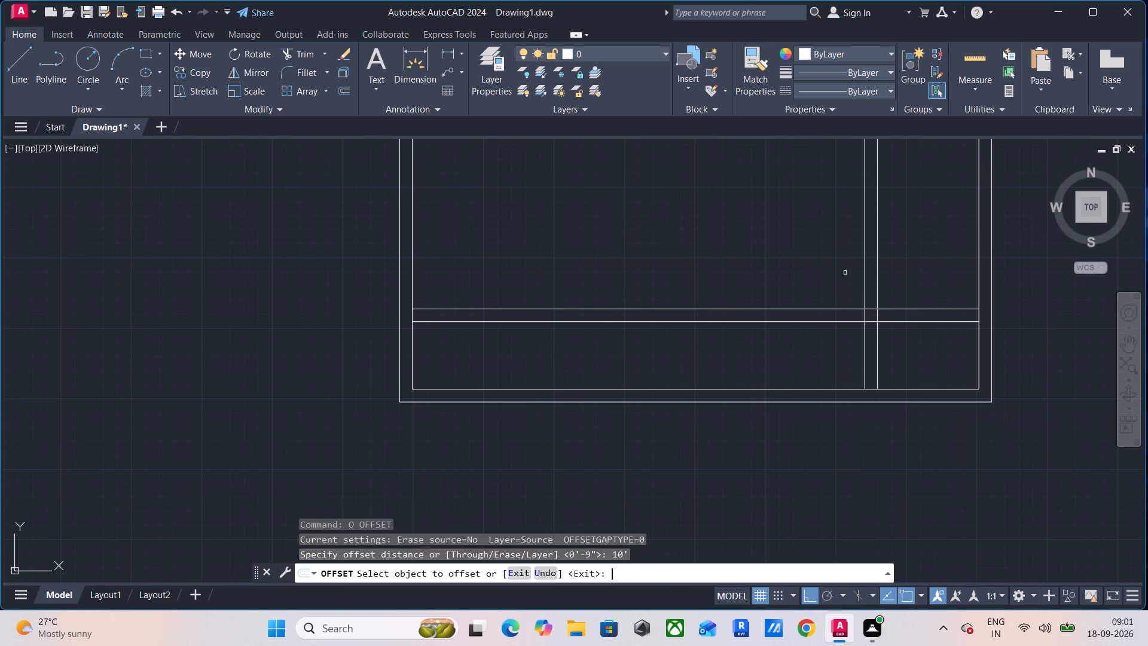
click(738, 308)
click(719, 231)
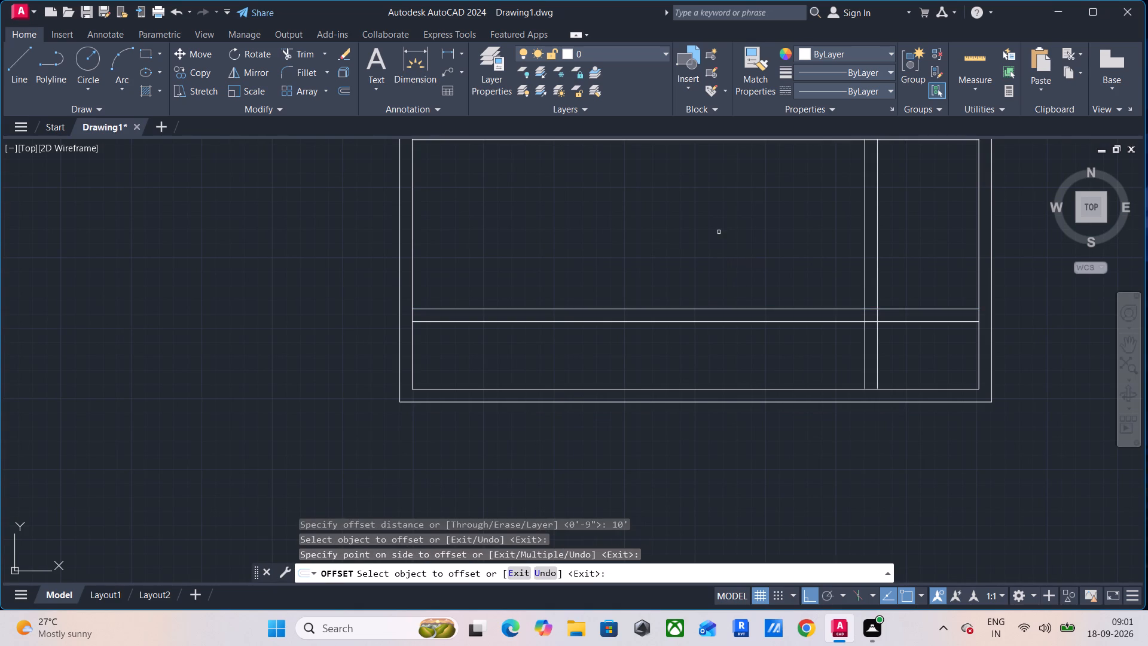
Offset the new horizontal line 4.5" northward to form the second face of the wall.
middle_drag(729, 256, 757, 392)
key(space)
key(space)
text(4.)
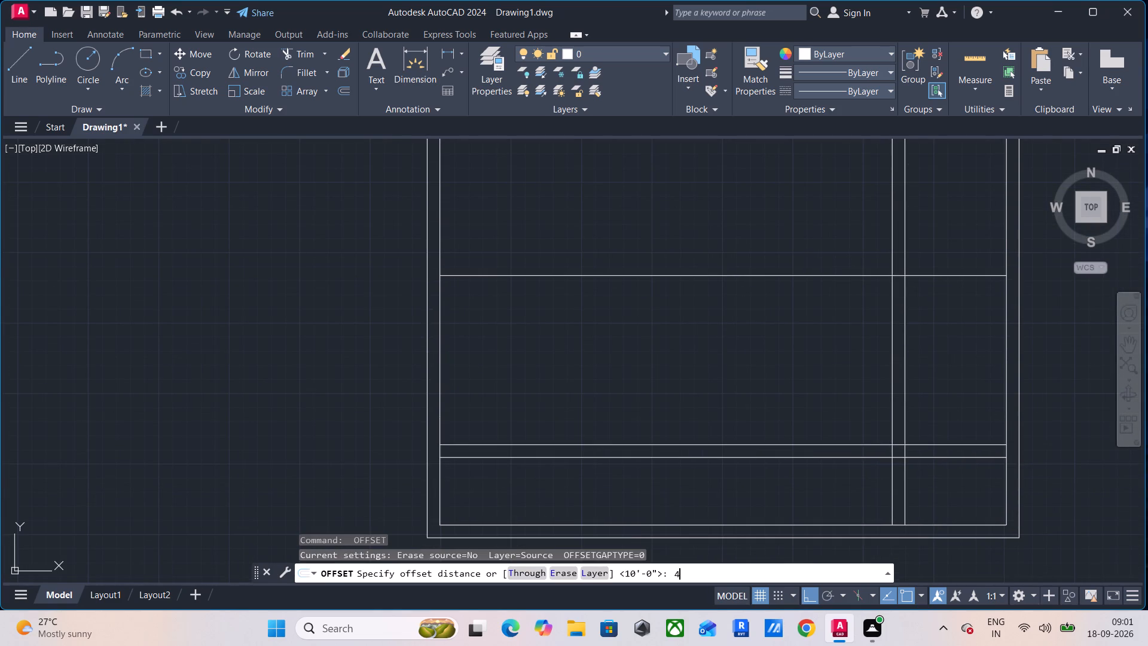
key(5)
key(Return)
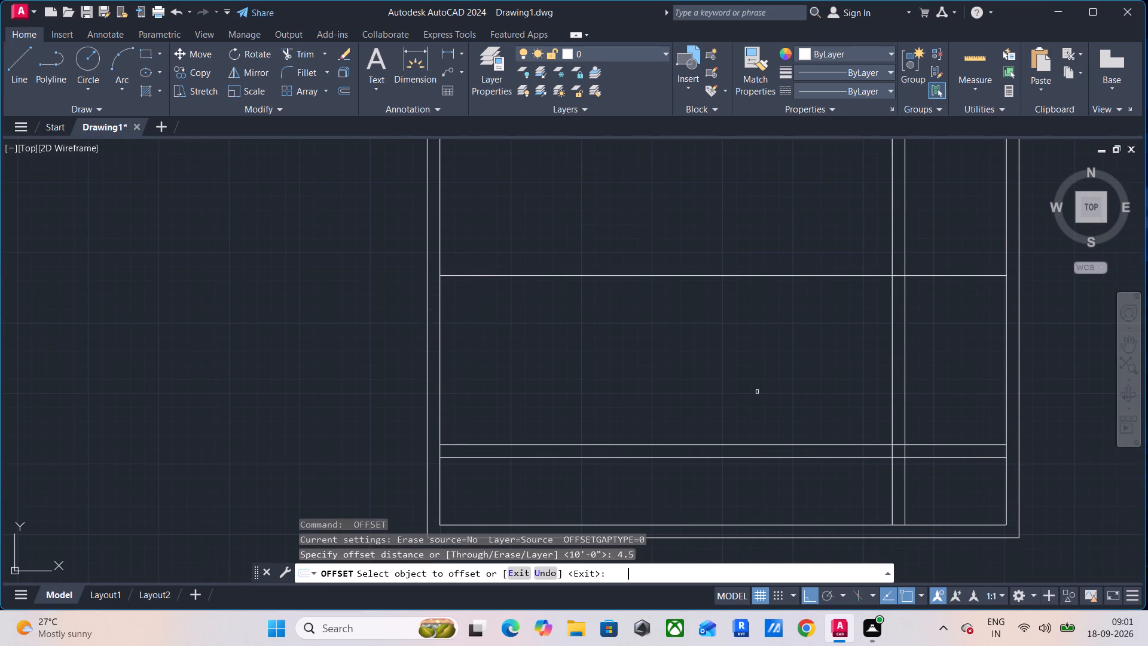
click(720, 275)
click(716, 238)
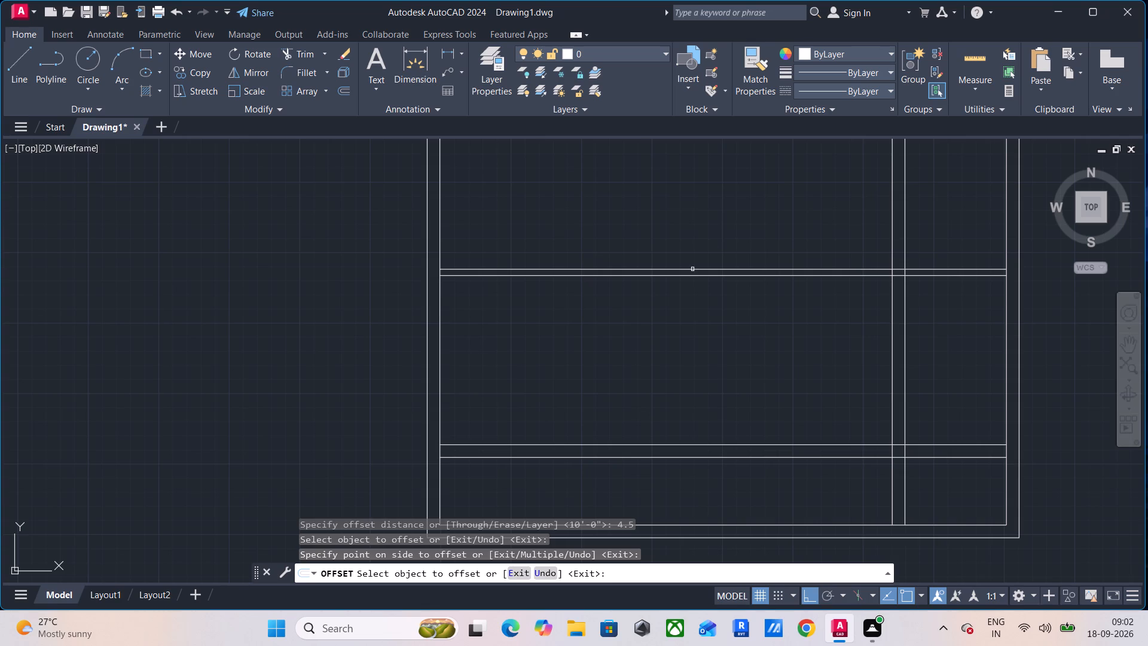
text(TR)
key(space)
key(Escape)
key(Escape)
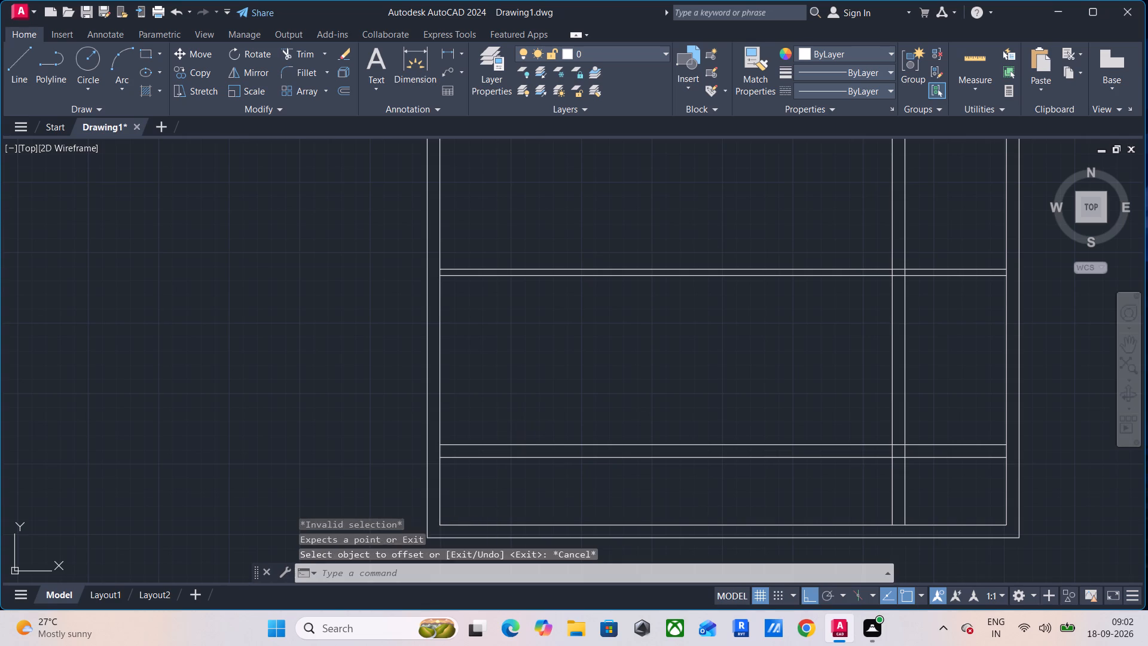
key(Escape)
key(Escape)
key(Escape)
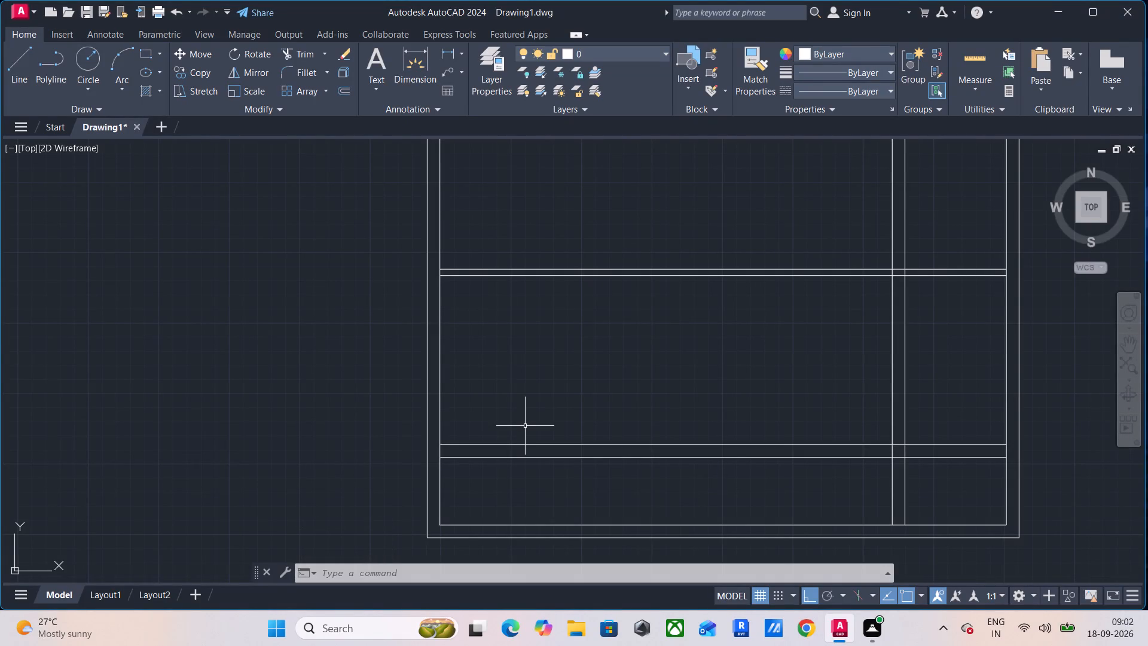
Trim the west outer wall's inner line where the 9" and 4.5" horizontal walls meet it.
text(TR)
key(space)
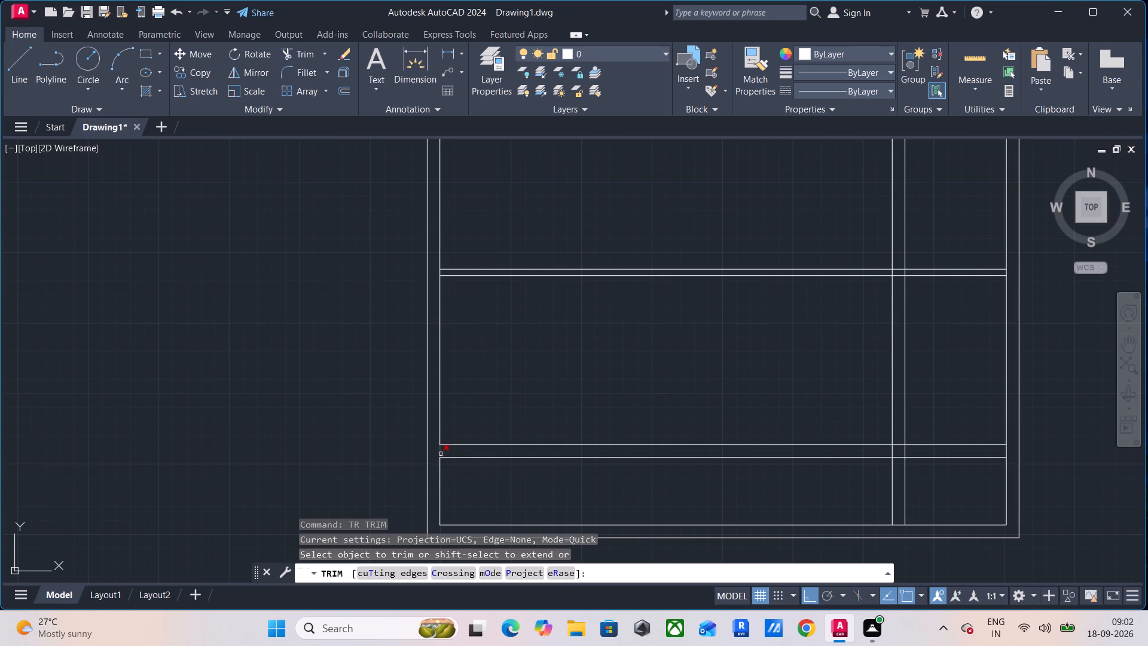
click(441, 454)
scroll(436, 272, up, 5)
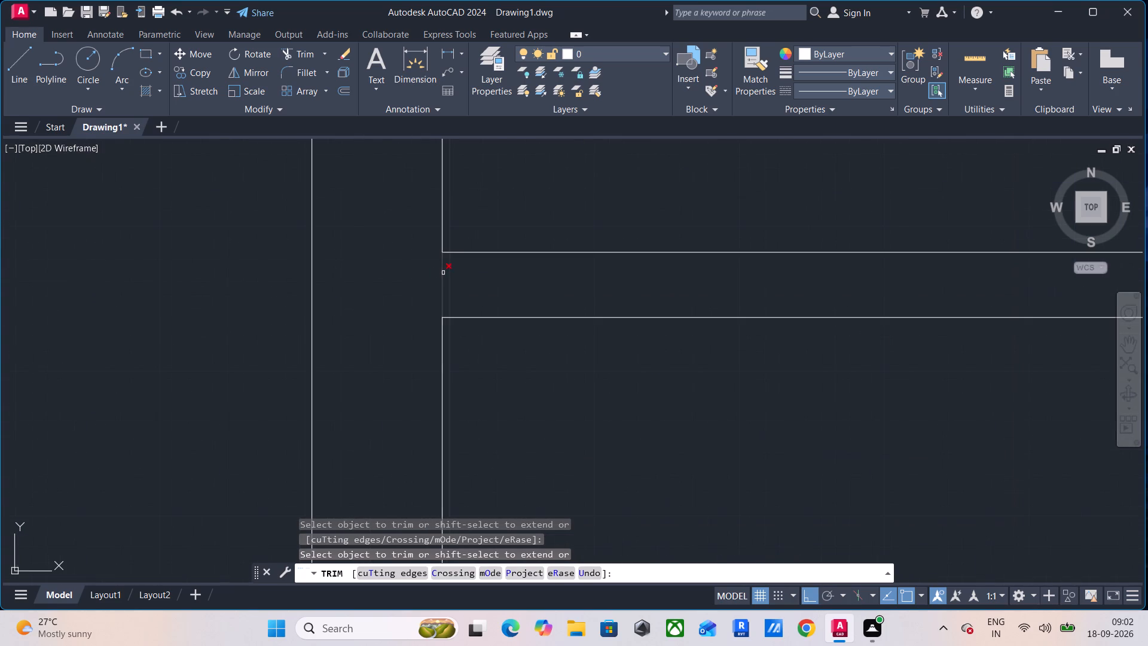
click(443, 273)
scroll(444, 273, down, 5)
middle_drag(492, 199, 508, 331)
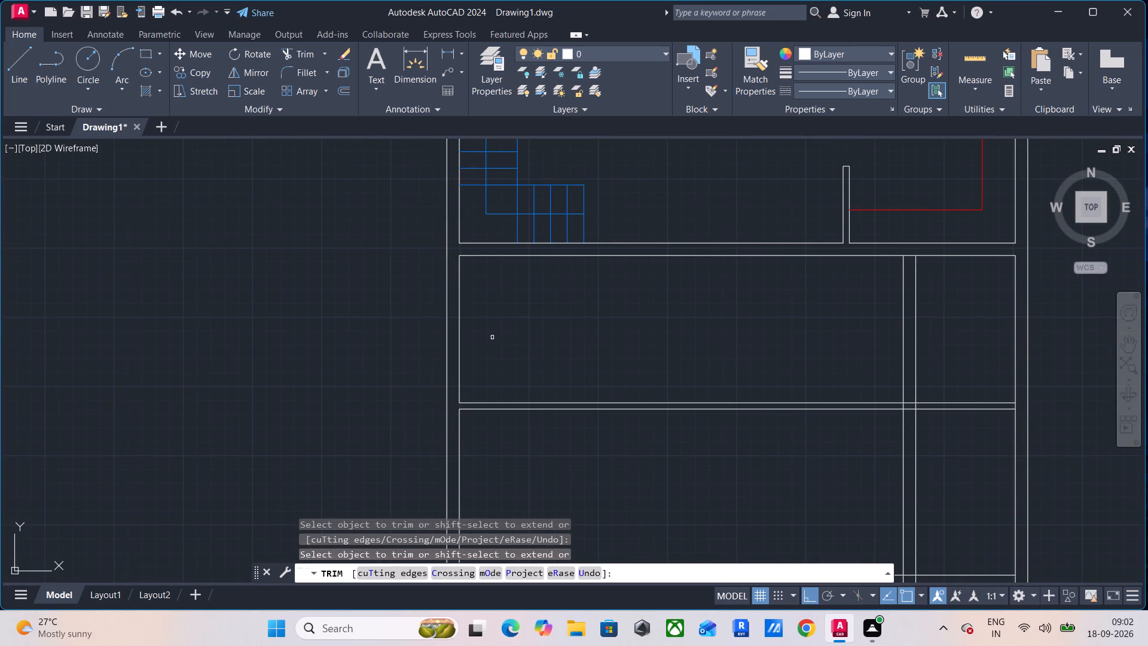
key(Escape)
key(Escape)
key(Escape)
key(Escape)
key(Escape)
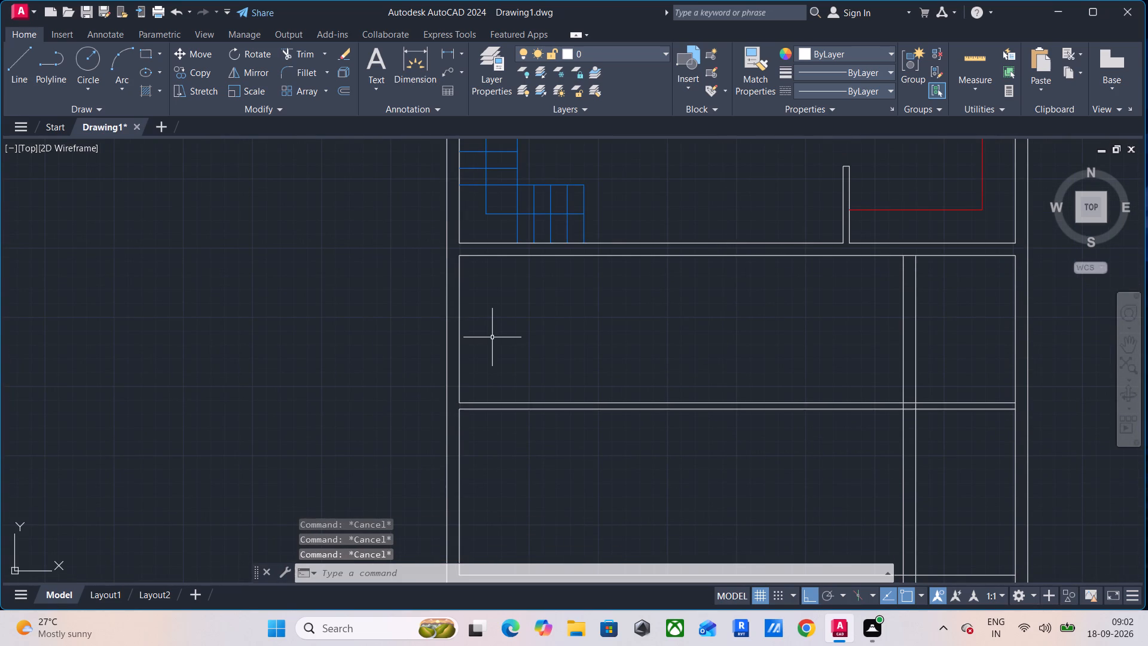
Offset both inner line segments of the west outer wall 12' eastward, north and south of the 4.5" horizontal wall.
text(O)
key(space)
text(10)
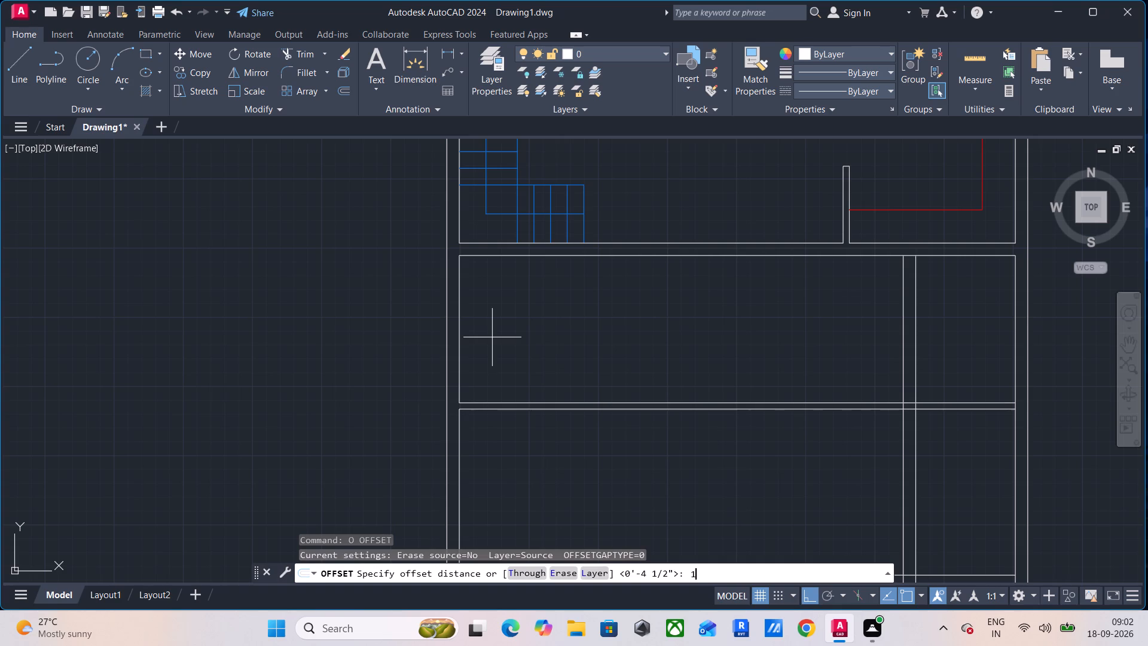
key(BackSpace)
text(2')
key(Return)
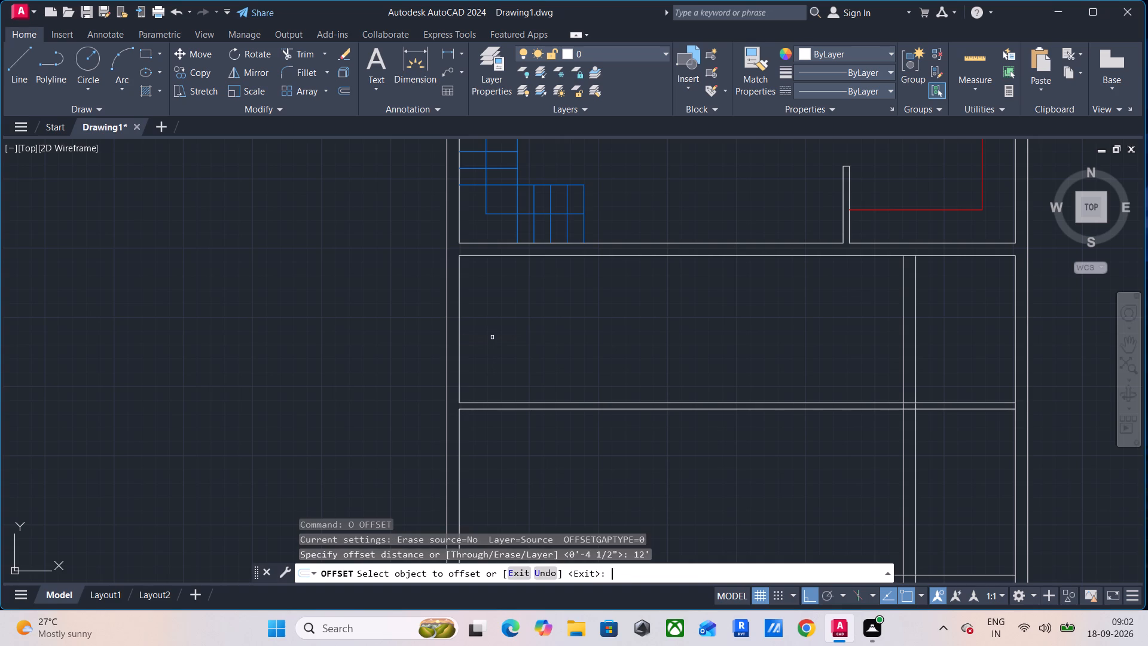
click(459, 338)
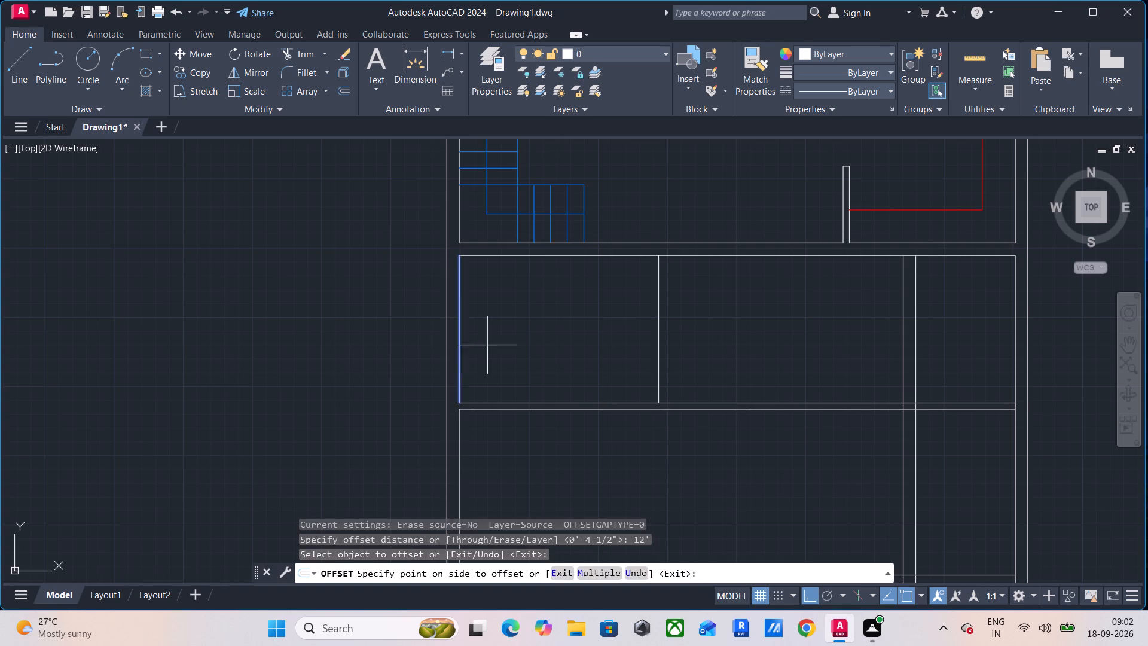
click(578, 345)
click(459, 441)
click(567, 455)
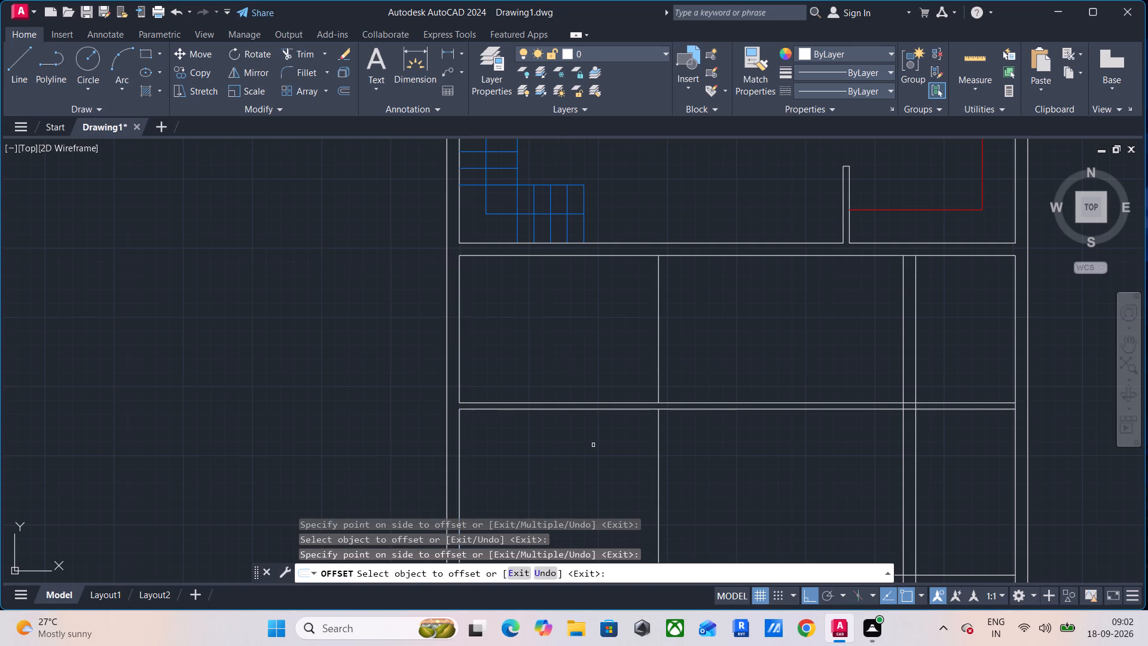
Offset both new vertical lines 4.5" eastward to form the second face of the wall.
key(space)
key(space)
text(4.5)
key(Return)
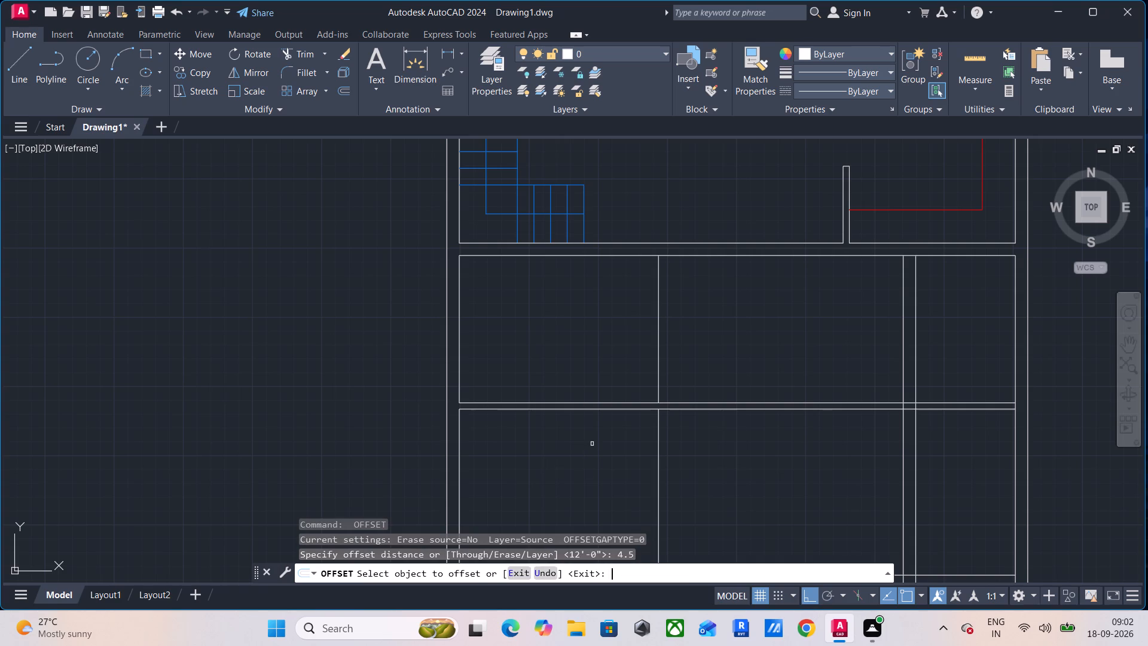
click(659, 331)
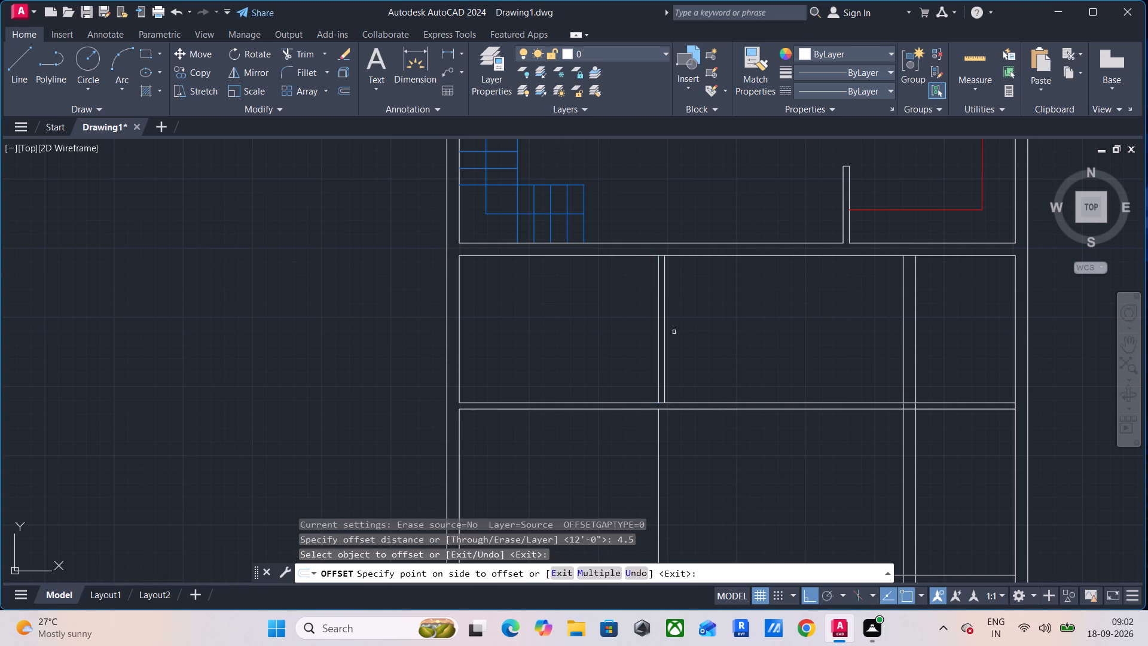
click(674, 332)
click(660, 460)
click(688, 458)
key(Escape)
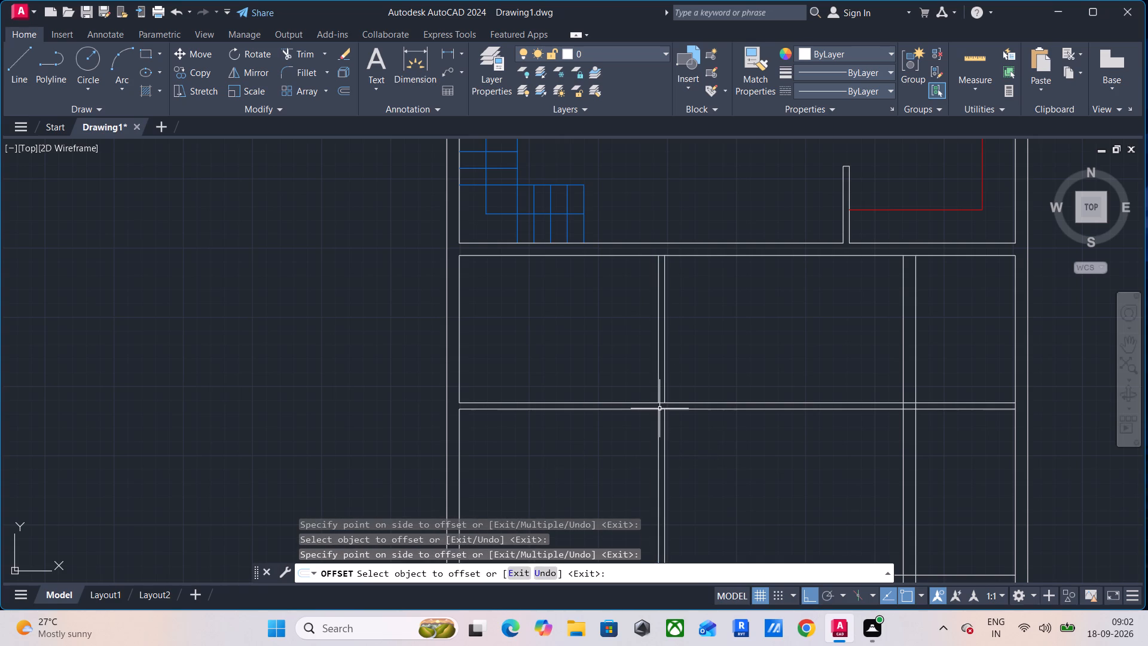
key(Escape)
Trim the new vertical wall's junctions with the 4.5" horizontal wall and with the 9" wall at its north end.
text(TR)
key(space)
scroll(671, 394, up, 5)
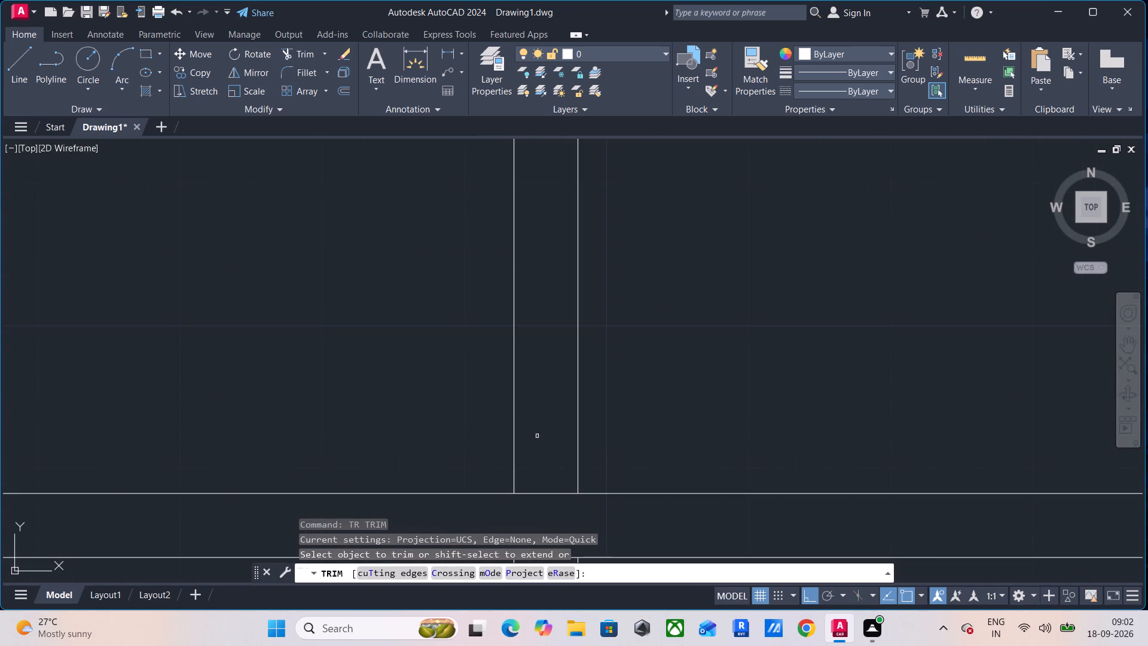
middle_drag(529, 425, 552, 228)
click(564, 247)
click(579, 412)
scroll(573, 374, down, 3)
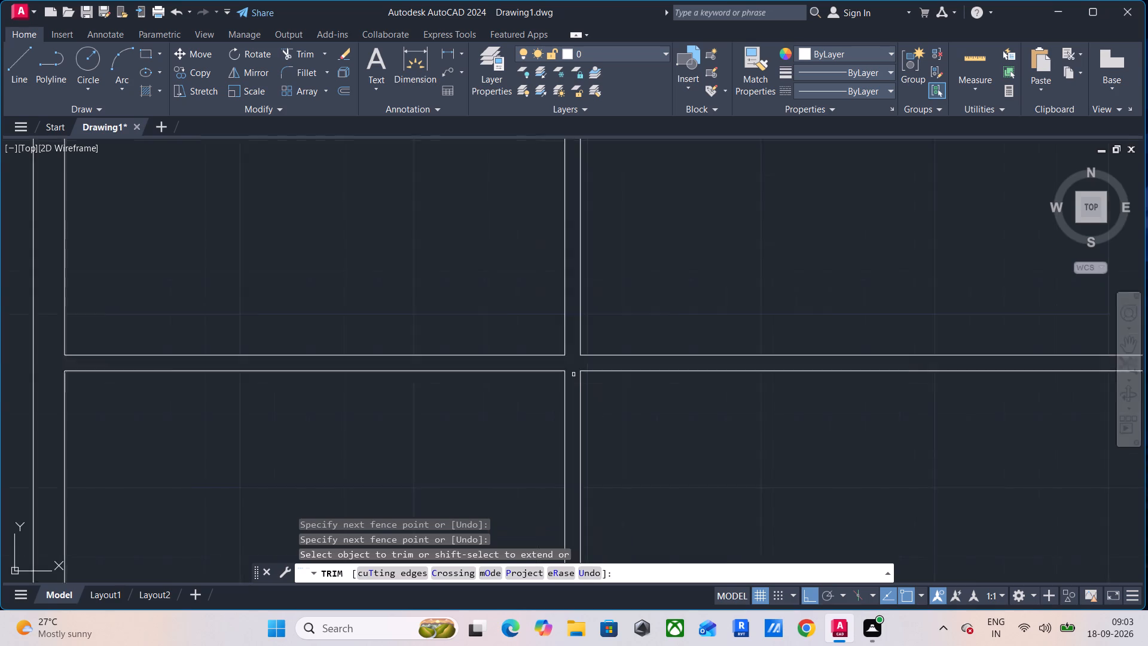
scroll(573, 374, down, 2)
scroll(578, 219, up, 3)
click(543, 214)
click(546, 249)
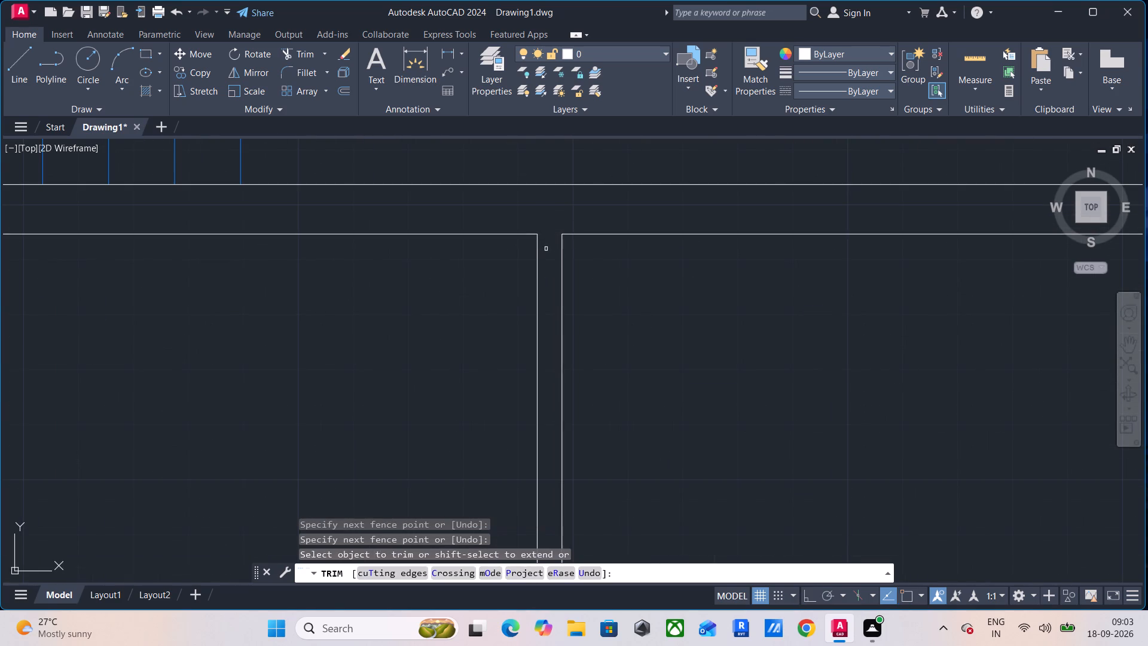
Trim the upper face of the southern 9" horizontal wall where the 4.5" vertical wall meets it.
scroll(546, 249, down, 4)
scroll(569, 395, up, 1)
middle_drag(569, 394, 593, 257)
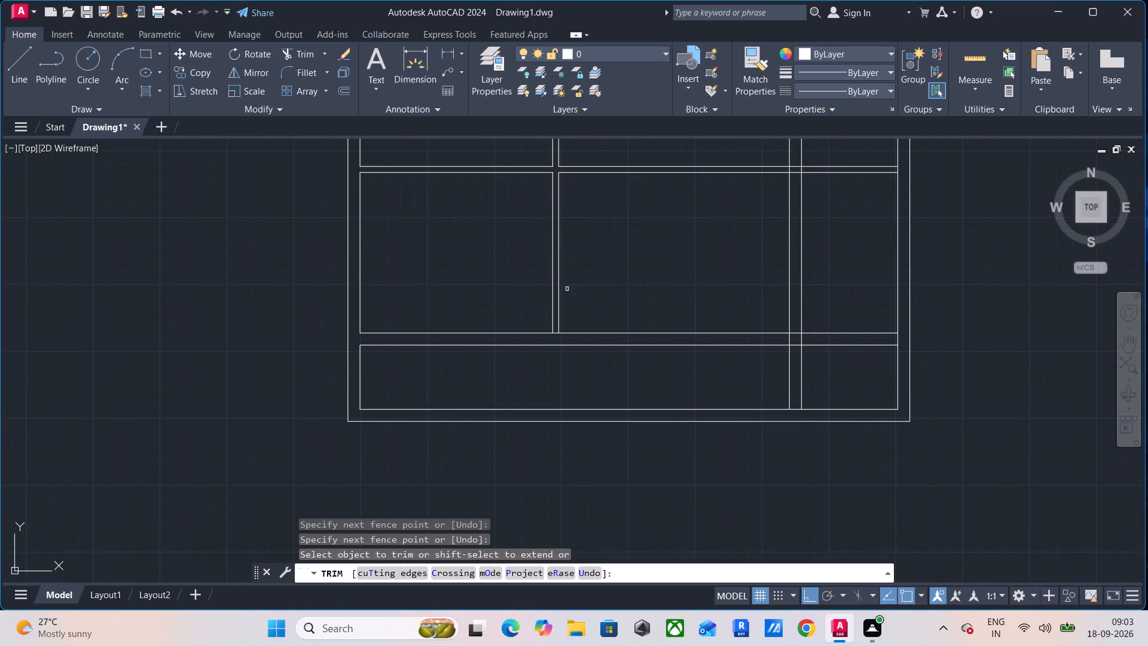
scroll(567, 289, up, 5)
middle_drag(546, 344, 642, 138)
middle_drag(511, 448, 530, 340)
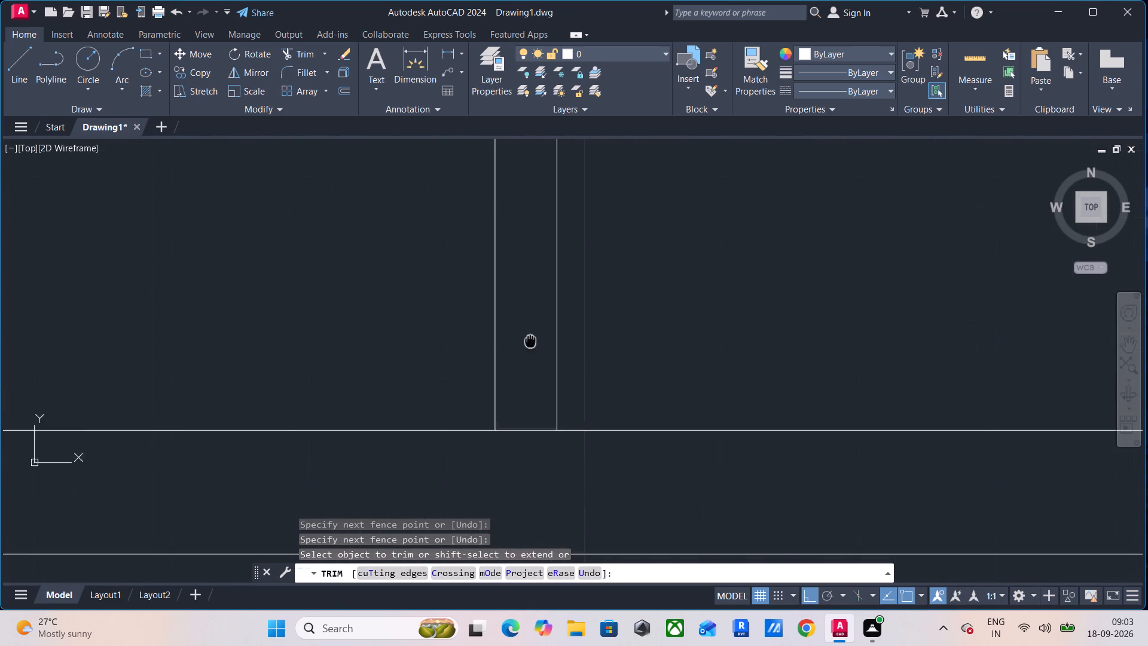
middle_drag(530, 340, 530, 311)
drag(532, 315, 534, 320)
click(535, 457)
key(Escape)
key(Escape)
key(Escape)
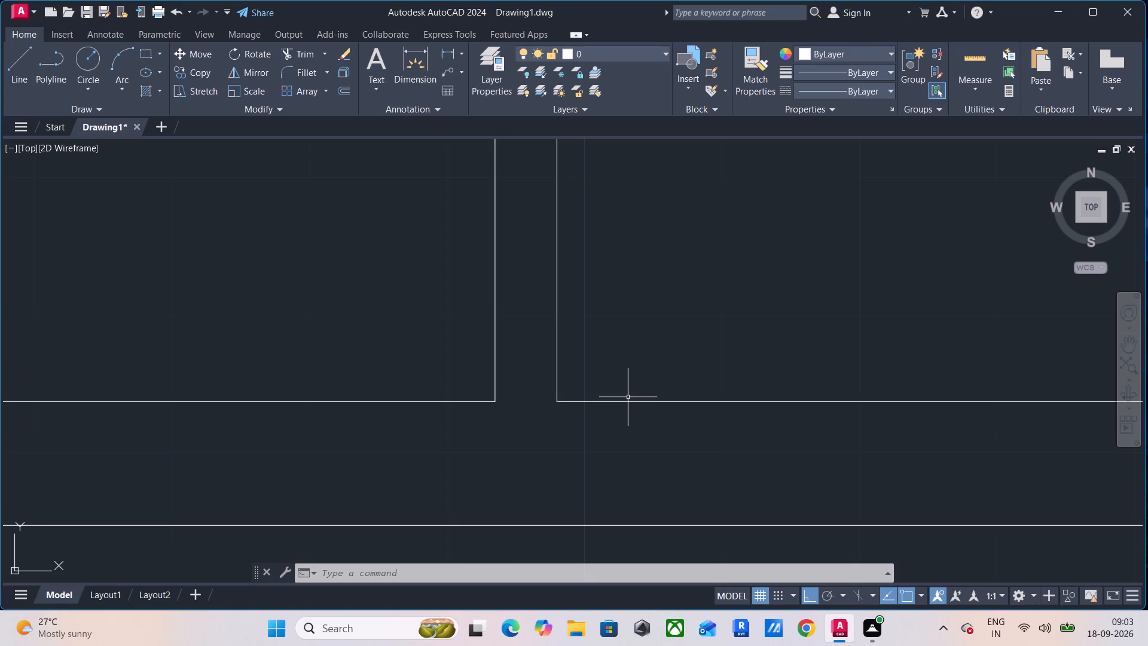
Fillet the 9" wall's upper face below the staircase with the 4.5" vertical wall's east face to form a corner.
scroll(636, 381, down, 7)
middle_drag(732, 413, 676, 476)
scroll(560, 368, up, 1)
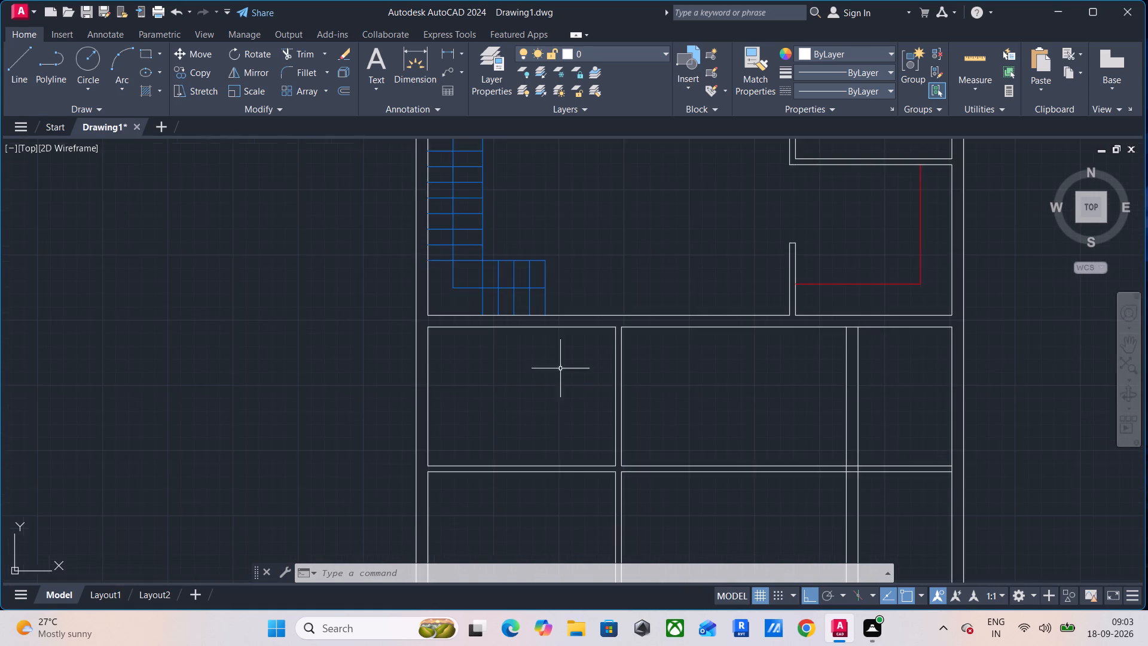
scroll(560, 368, up, 3)
middle_drag(572, 376, 557, 512)
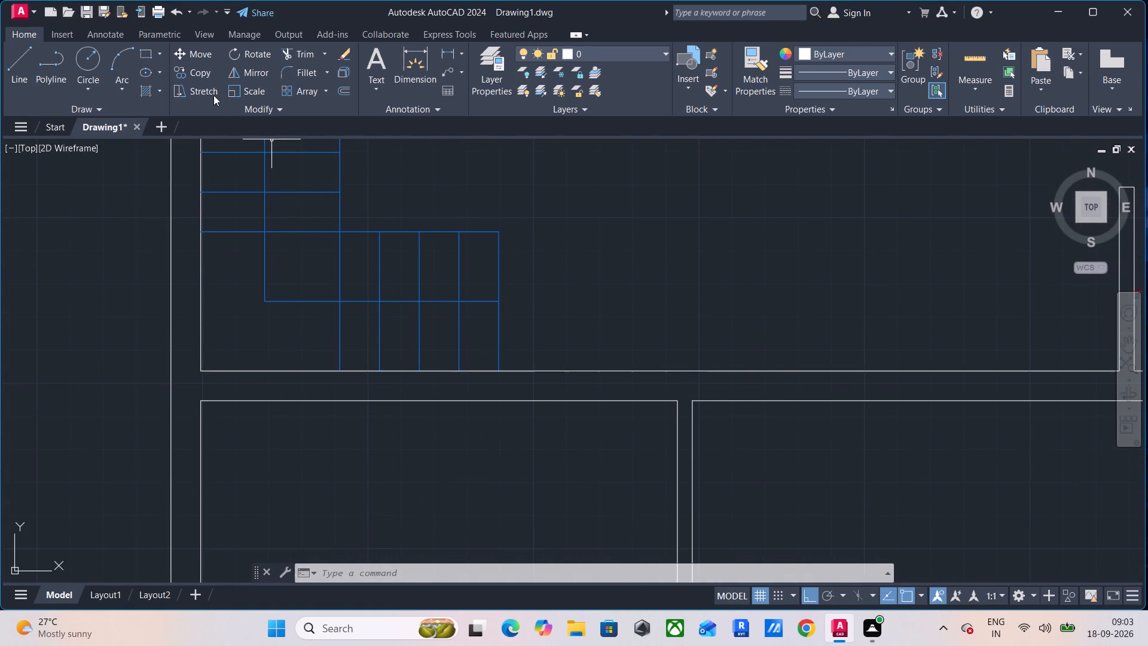
click(303, 71)
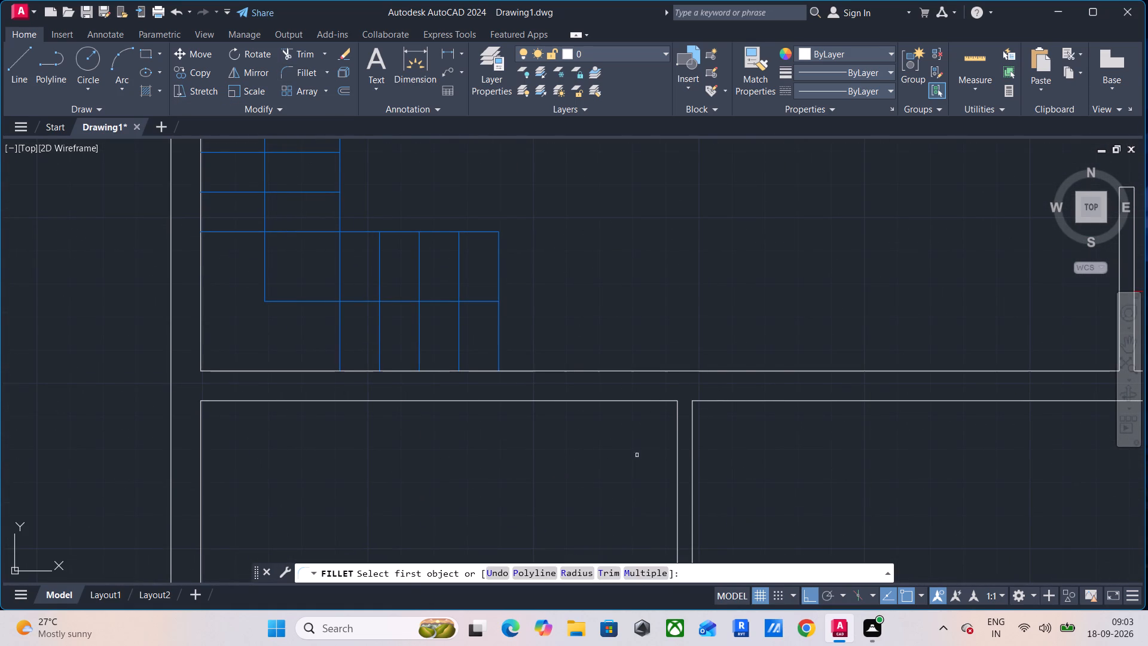
click(660, 371)
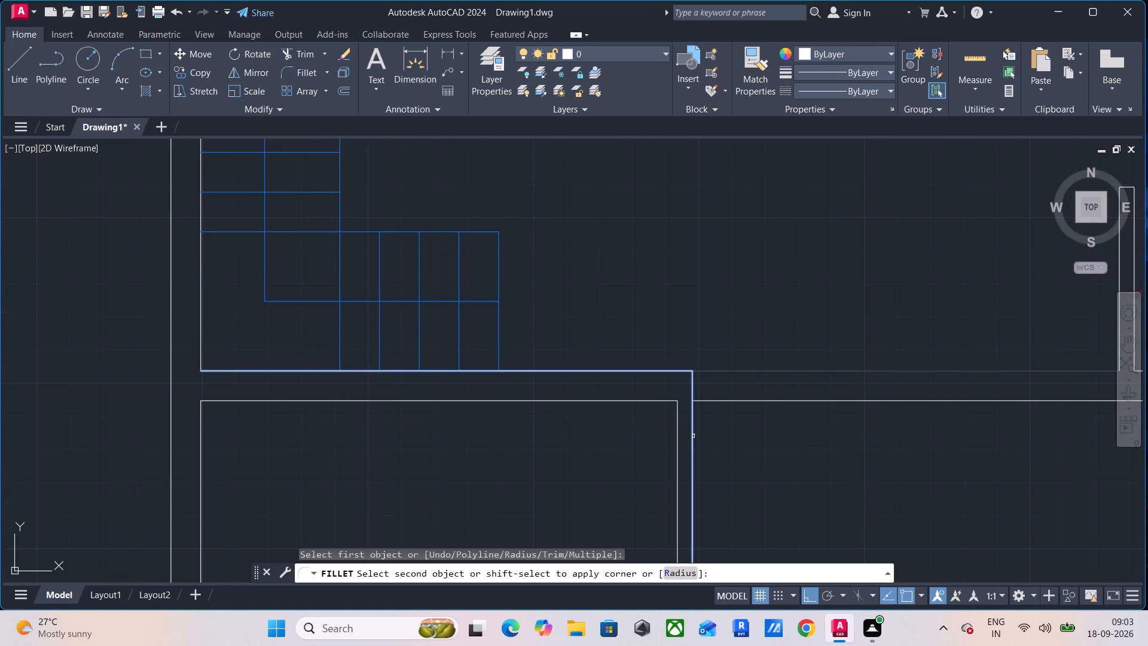
click(693, 436)
Fillet the west face of the short kitchen wall with the lower face of the 9" wall beneath the kitchen.
scroll(731, 417, down, 4)
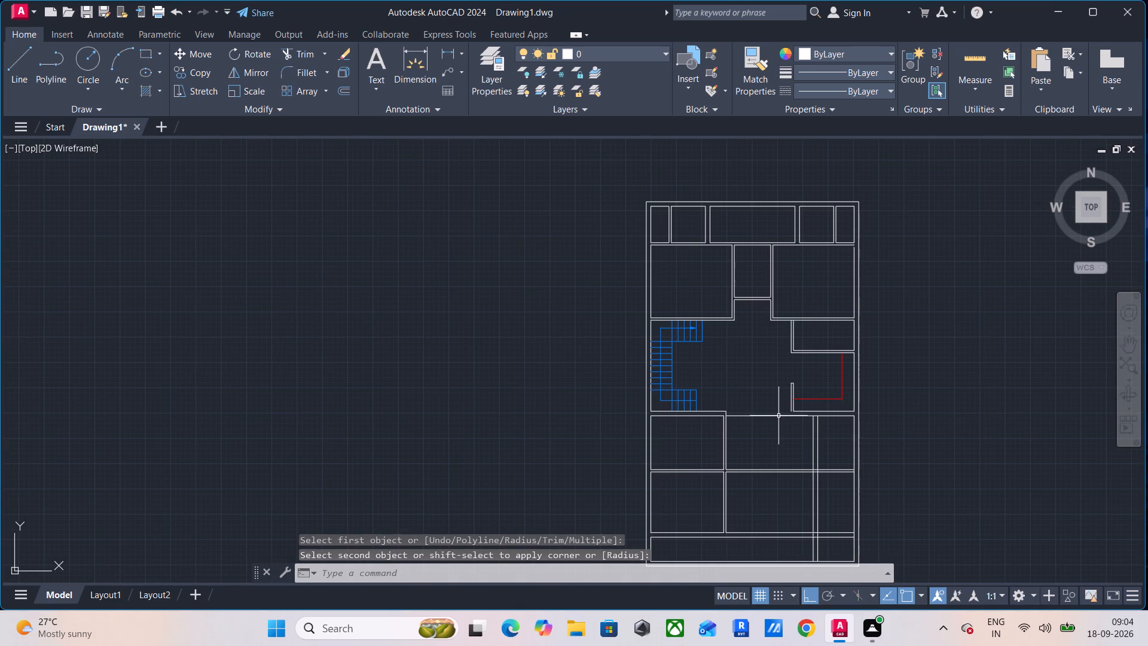
scroll(778, 415, up, 2)
middle_drag(778, 415, 607, 433)
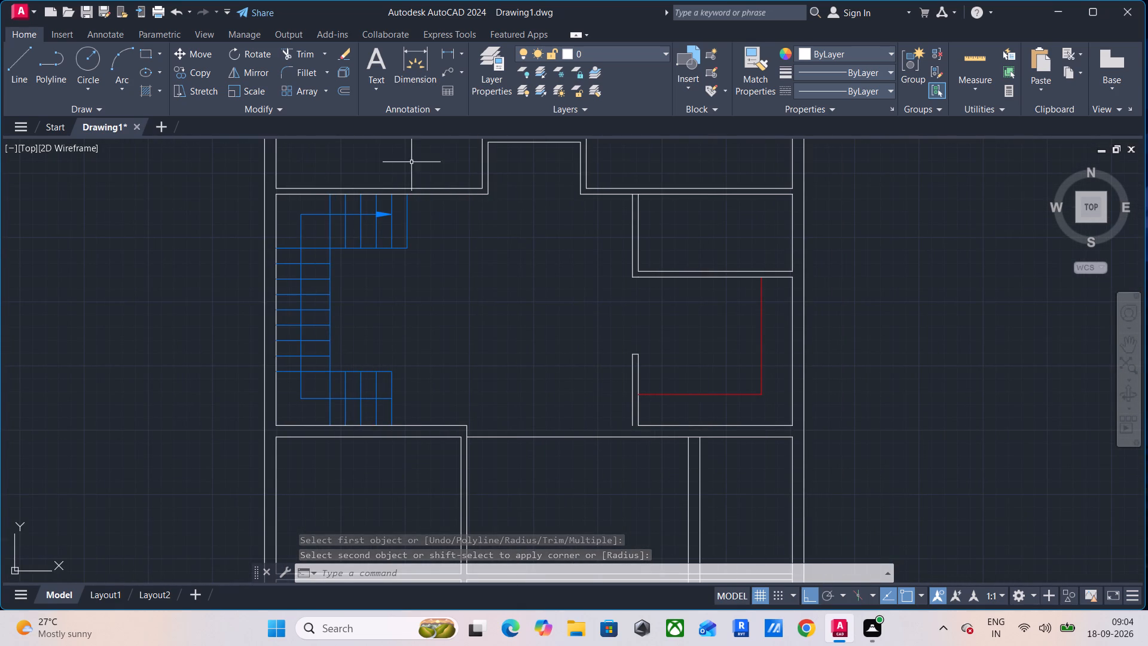
click(306, 72)
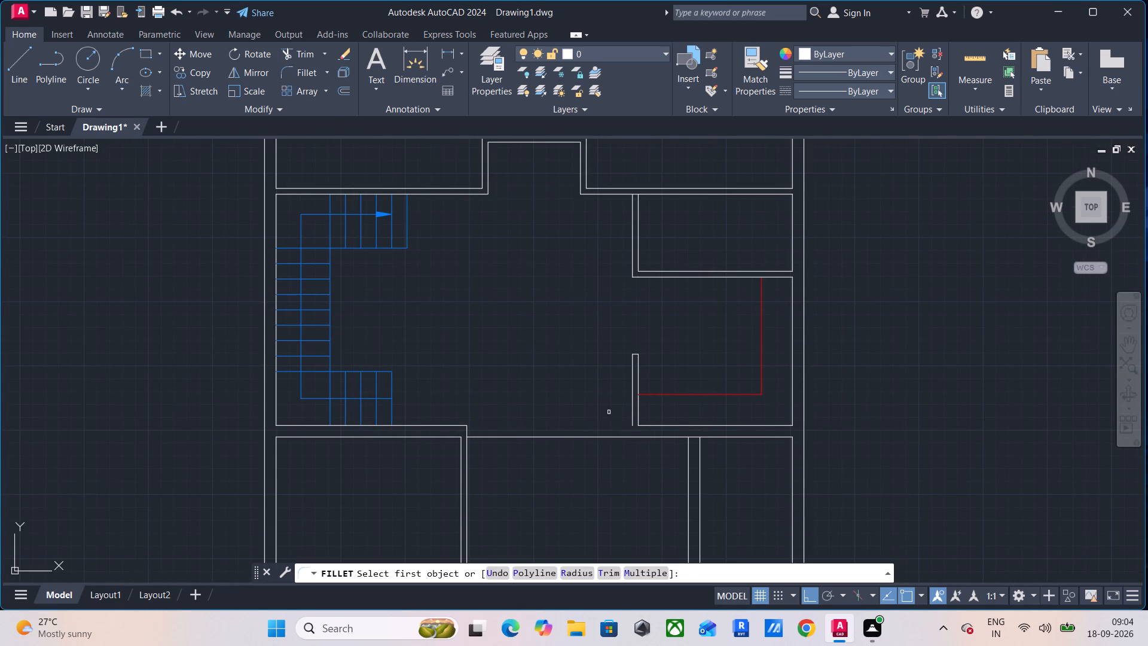
click(632, 416)
click(647, 438)
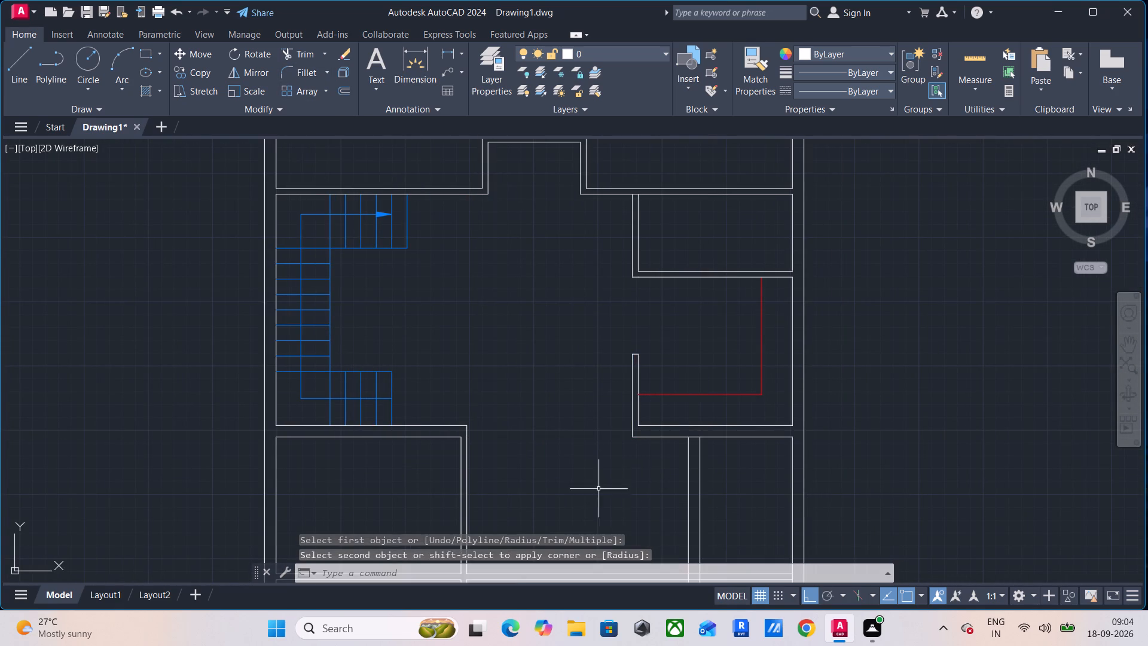
scroll(599, 483, down, 2)
middle_drag(599, 482, 608, 458)
key(Escape)
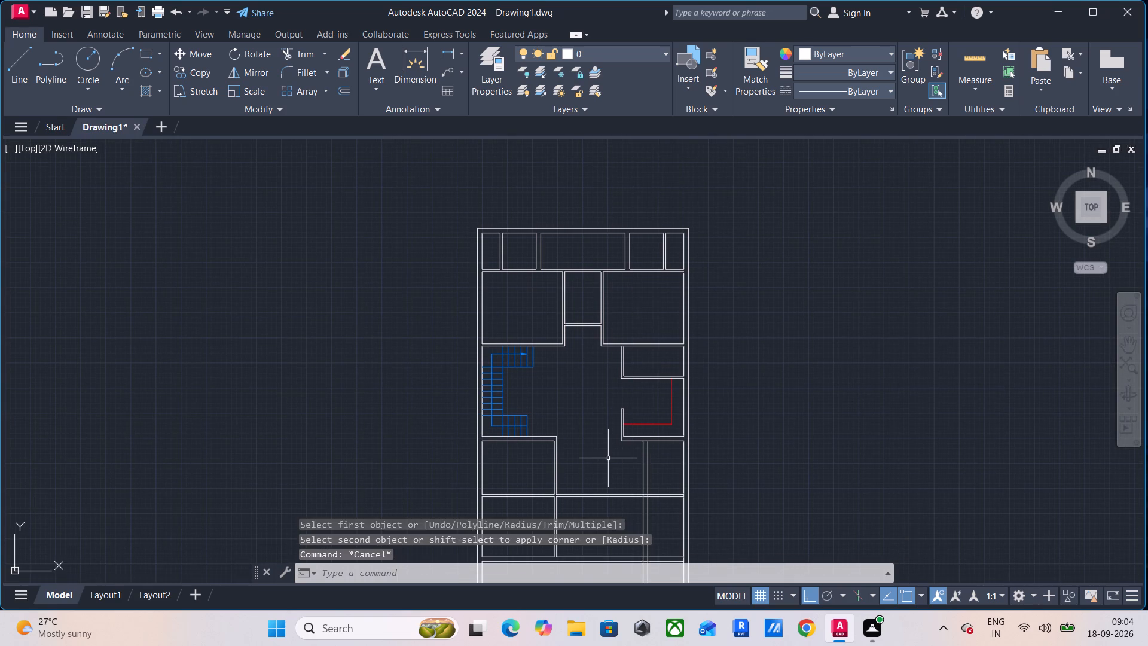
key(Escape)
key(Escape)
key(Escape)
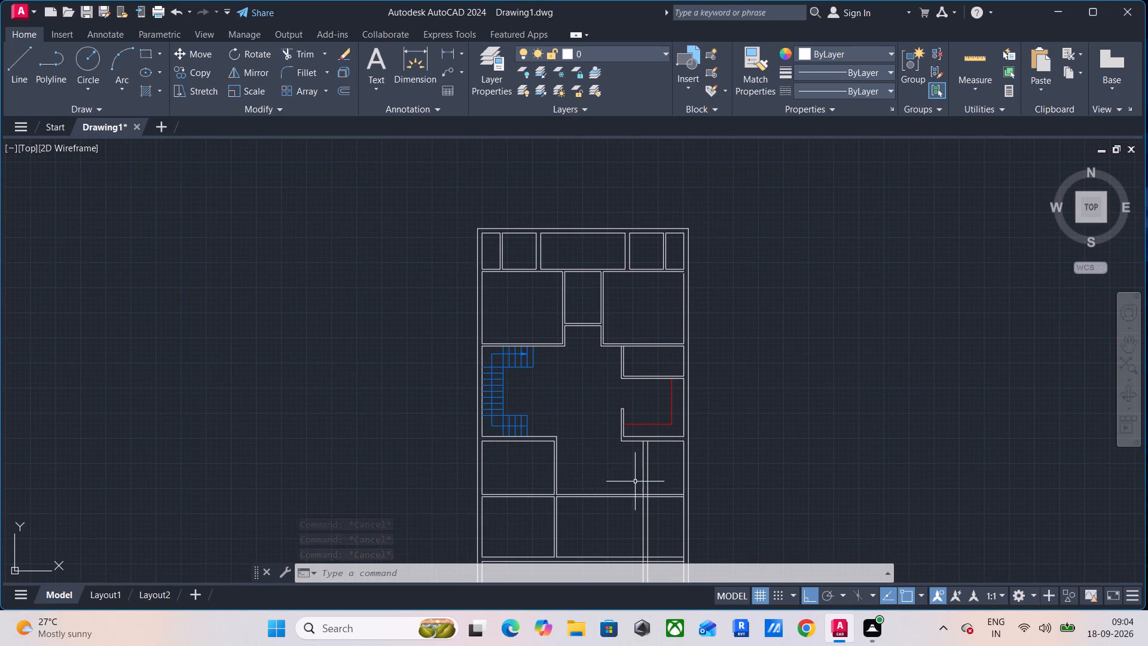
Delete the two 4.5" horizontal wall lines east of the 4.5" vertical wall.
drag(610, 482, 603, 498)
click(596, 512)
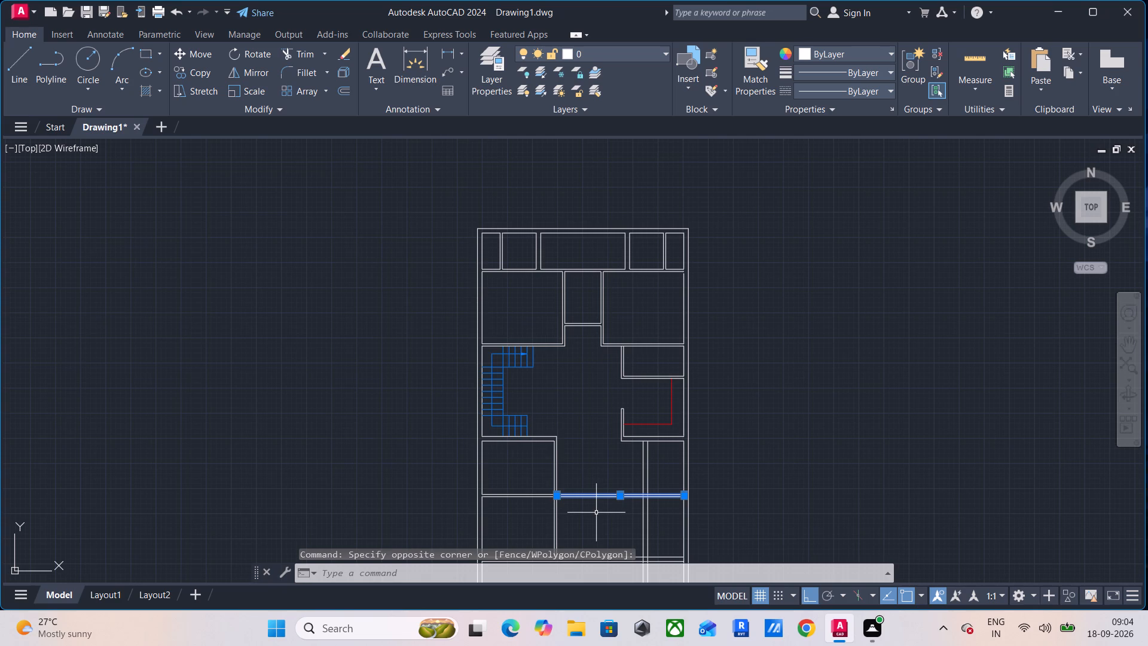
key(Delete)
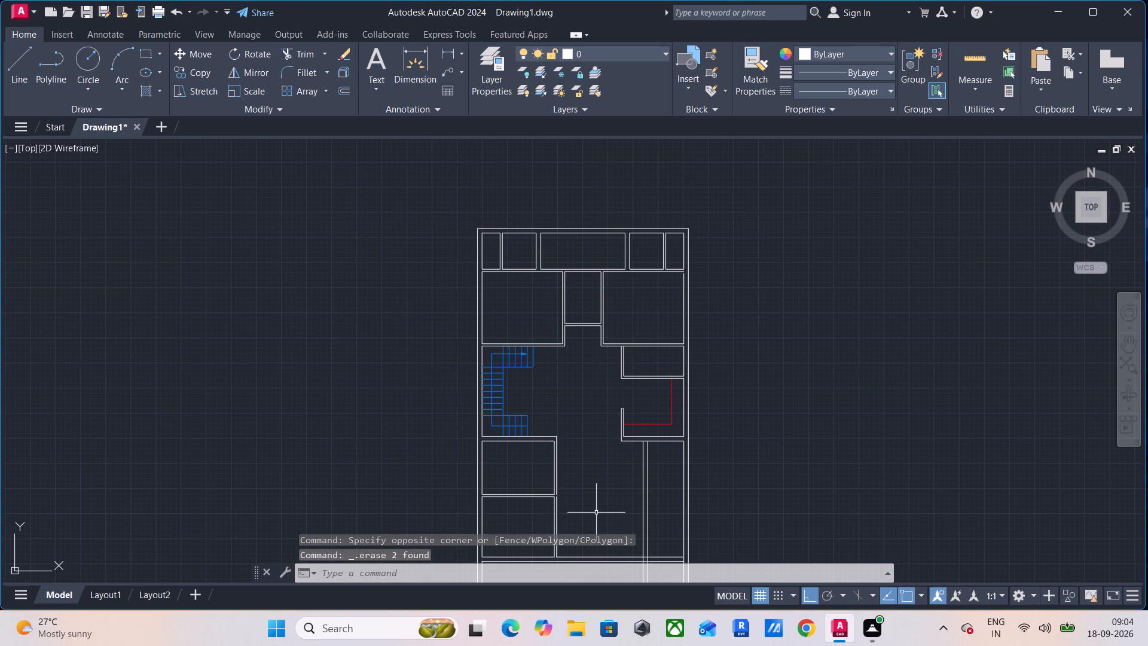
middle_drag(607, 520, 570, 353)
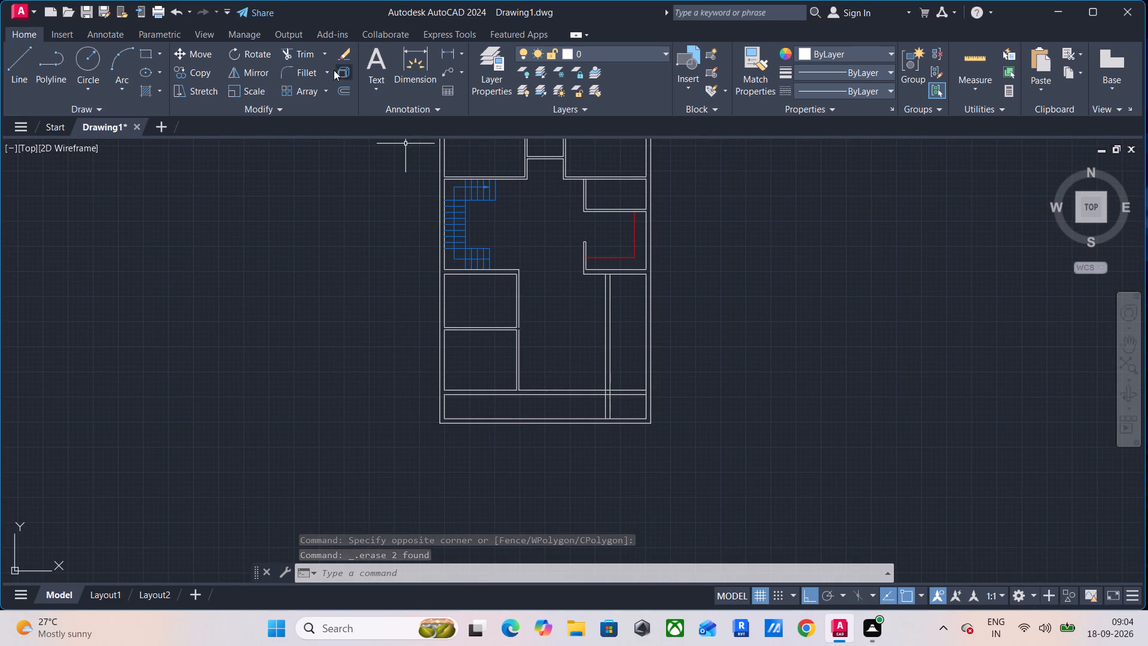
Trim the southern 9" horizontal wall and the 9" vertical wall below the kitchen past their crossing, leaving a clean corner.
click(313, 53)
click(626, 373)
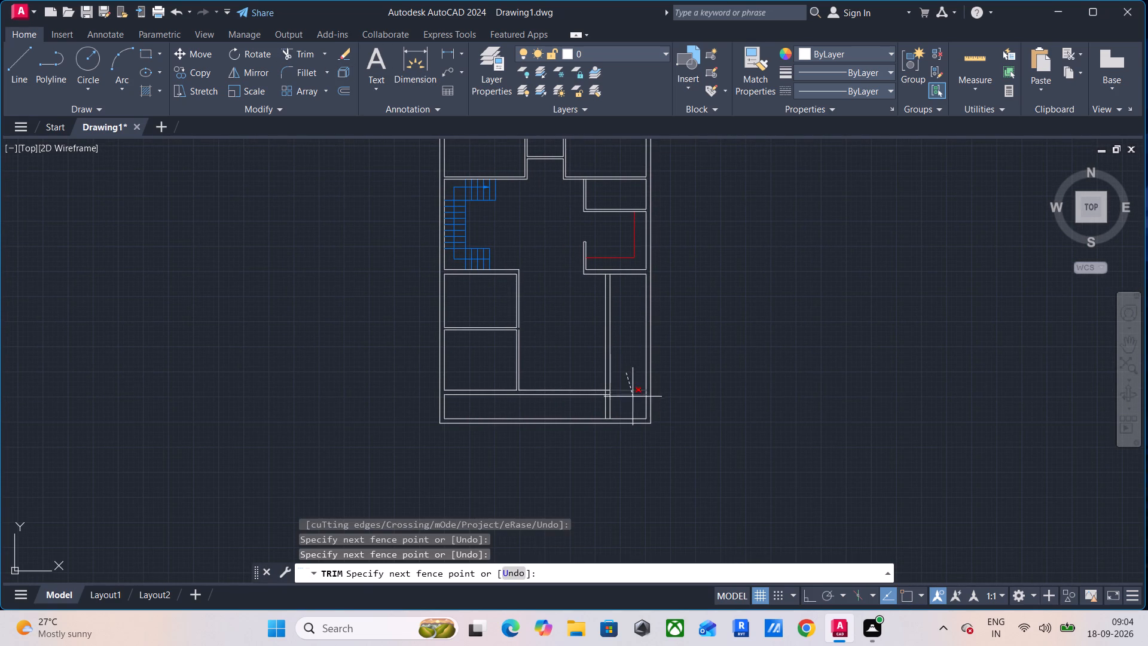
click(637, 418)
click(624, 408)
click(587, 407)
scroll(598, 398, up, 3)
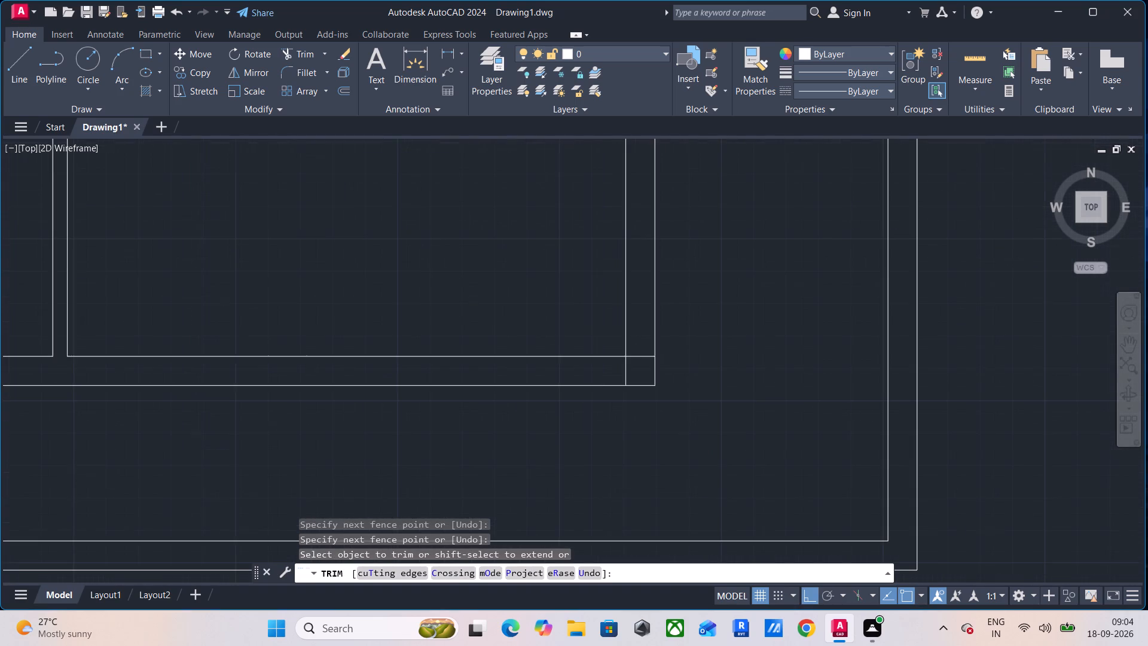
scroll(598, 397, up, 1)
click(646, 349)
click(623, 371)
right_click(348, 380)
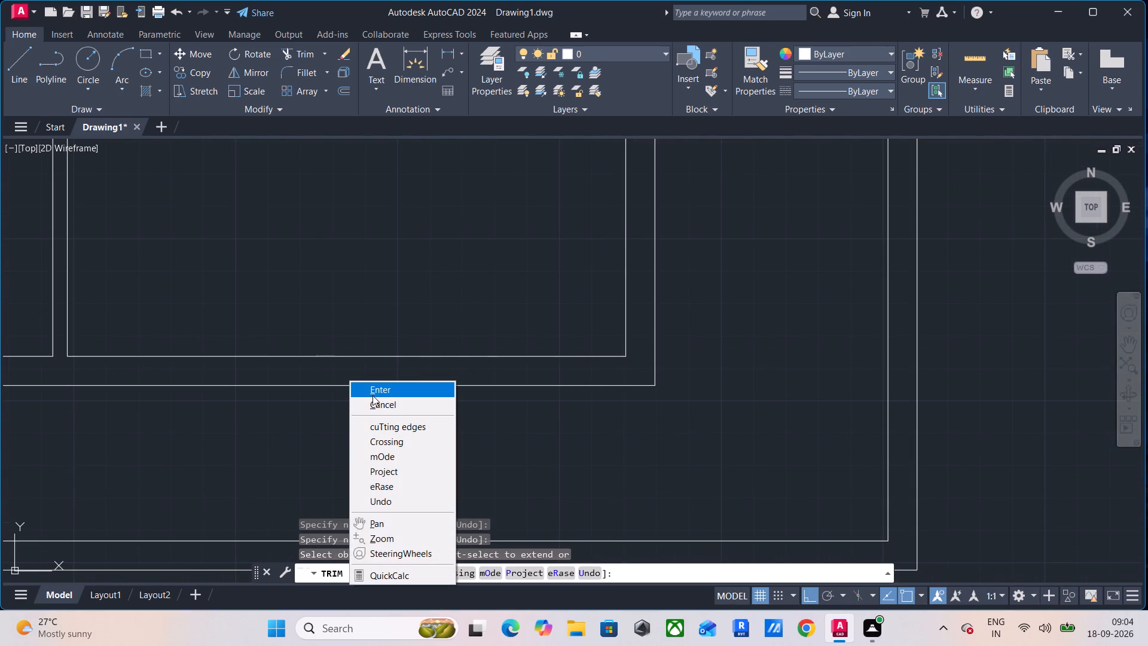
click(377, 401)
Stretch the lower segment of the 4.5" vertical wall's east face up to the end of its upper segment.
scroll(586, 344, down, 3)
middle_drag(616, 360, 575, 449)
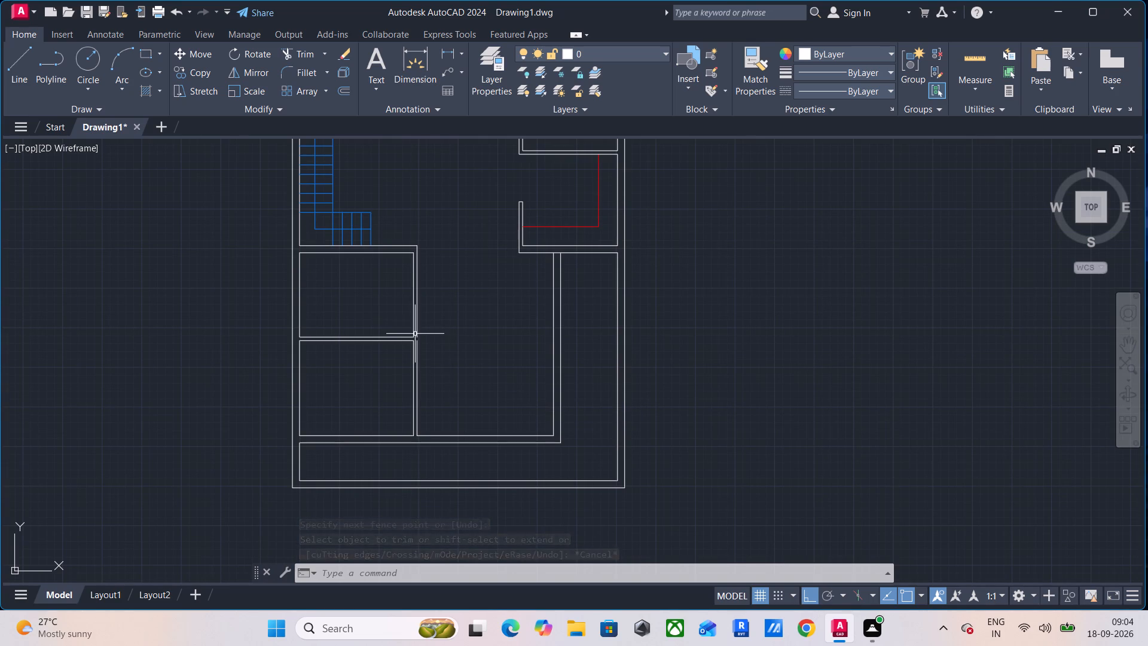
scroll(415, 334, up, 1)
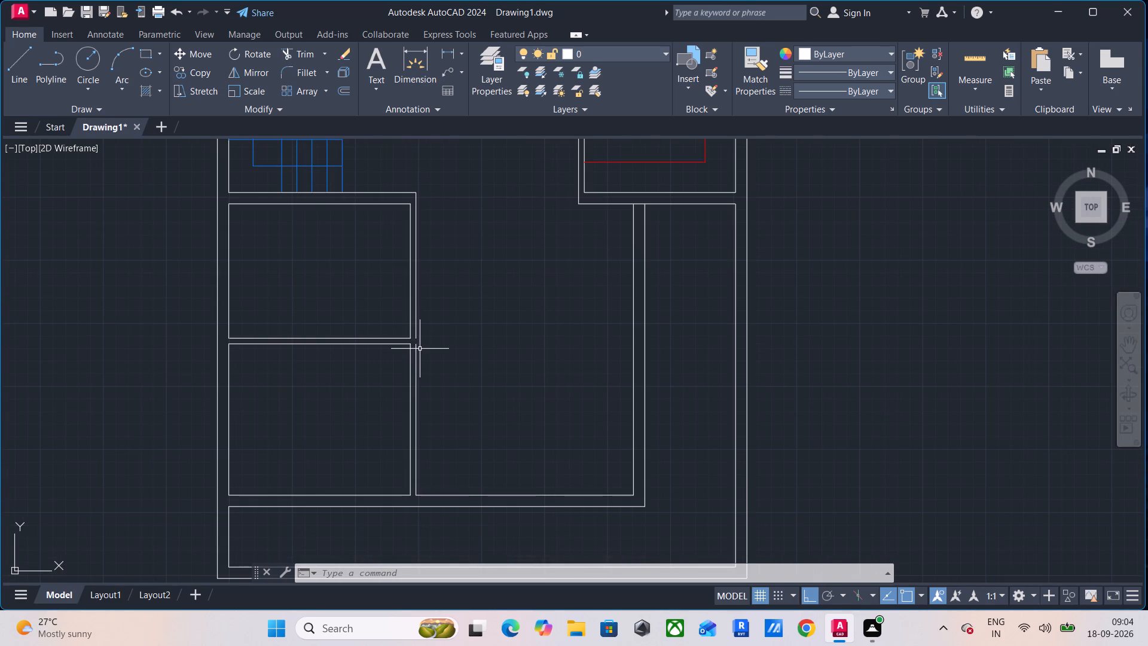
click(415, 352)
scroll(416, 348, up, 5)
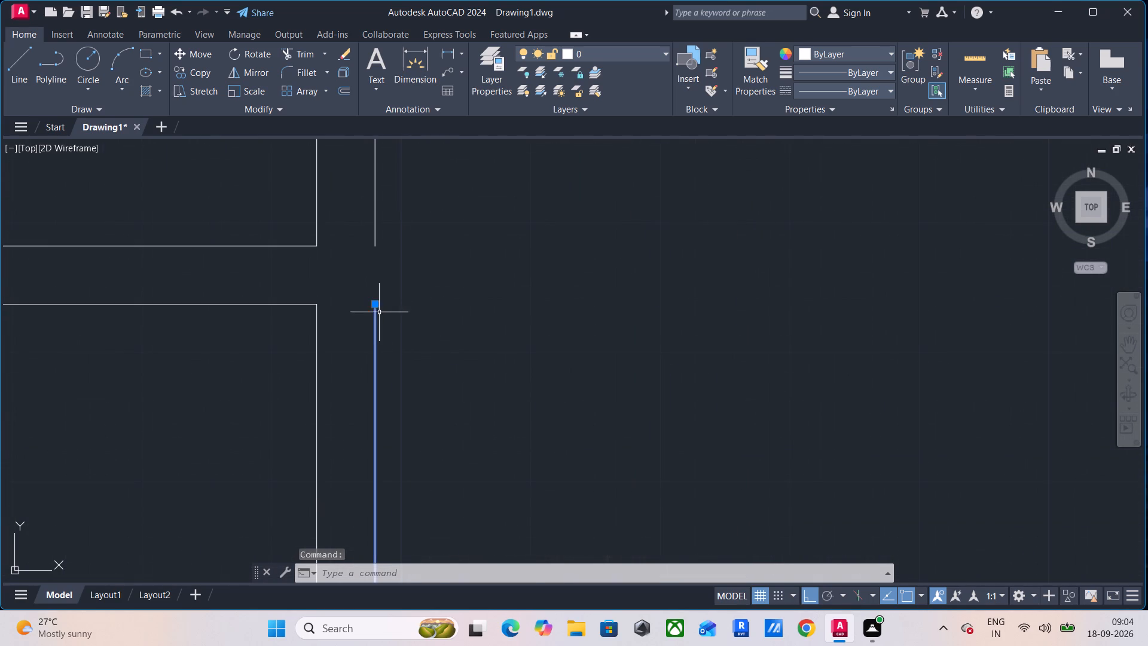
click(373, 303)
click(375, 243)
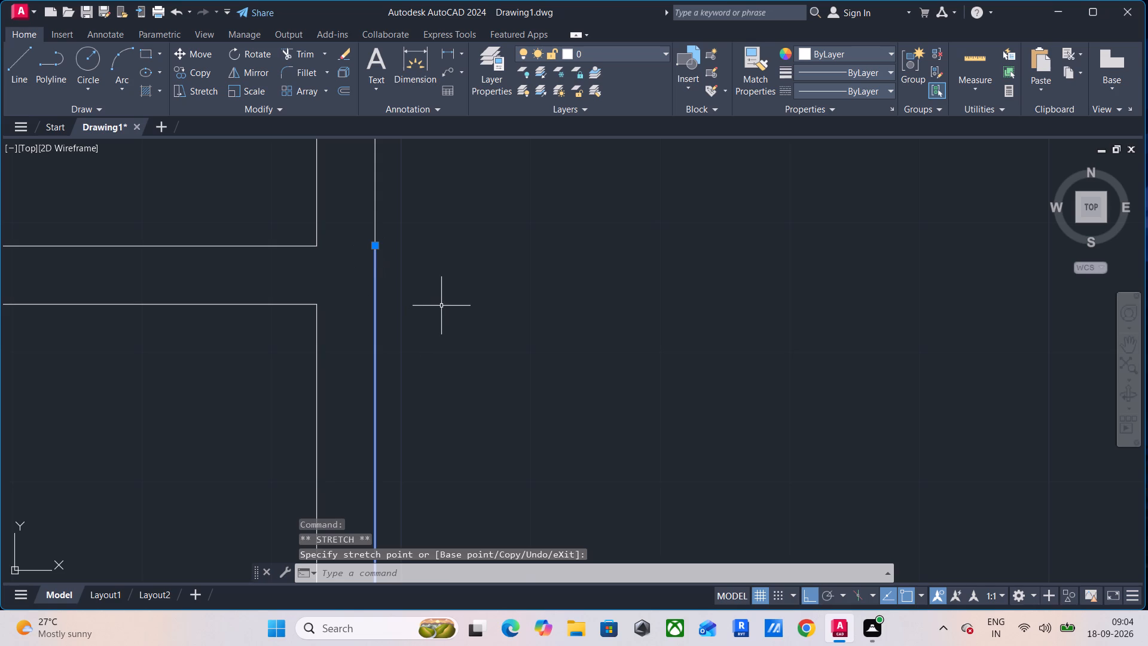
click(441, 304)
right_click(462, 318)
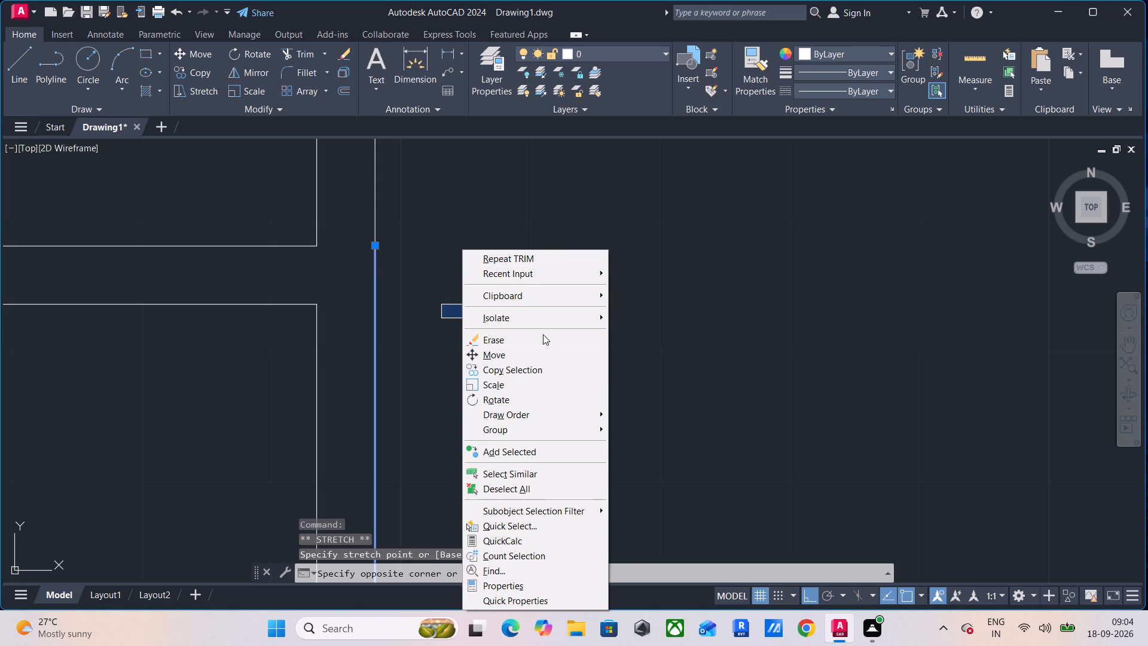
click(712, 304)
right_click(559, 309)
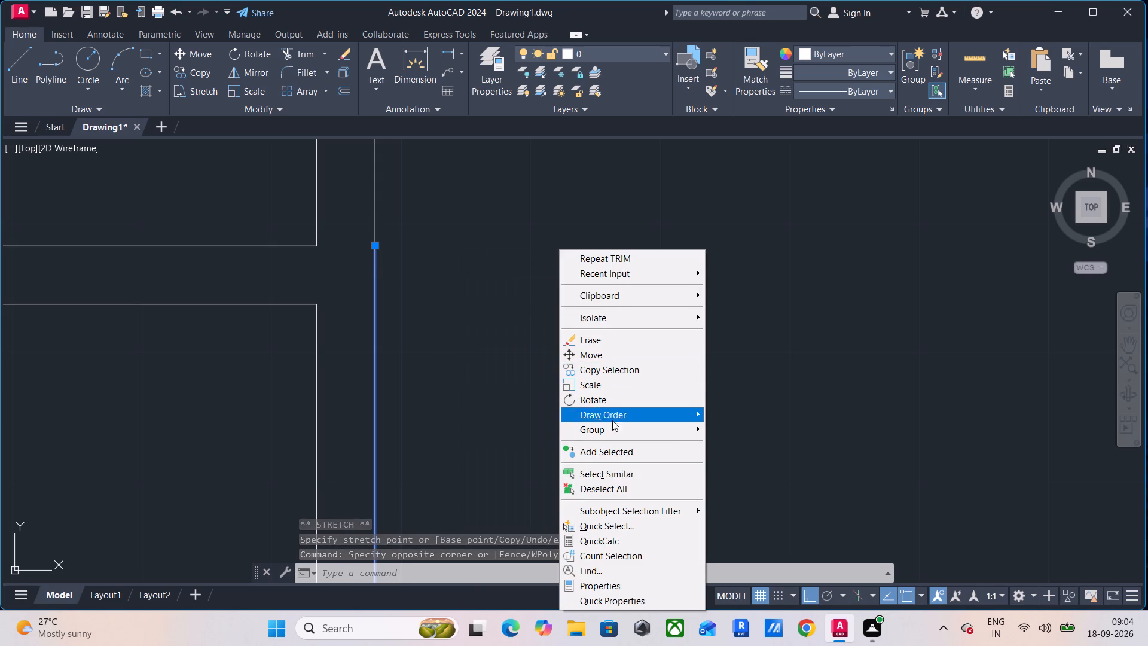
click(612, 482)
Offset the upper face of the southern 9" wall 3' upward, between the two vertical walls.
scroll(662, 345, down, 4)
middle_drag(682, 336, 481, 375)
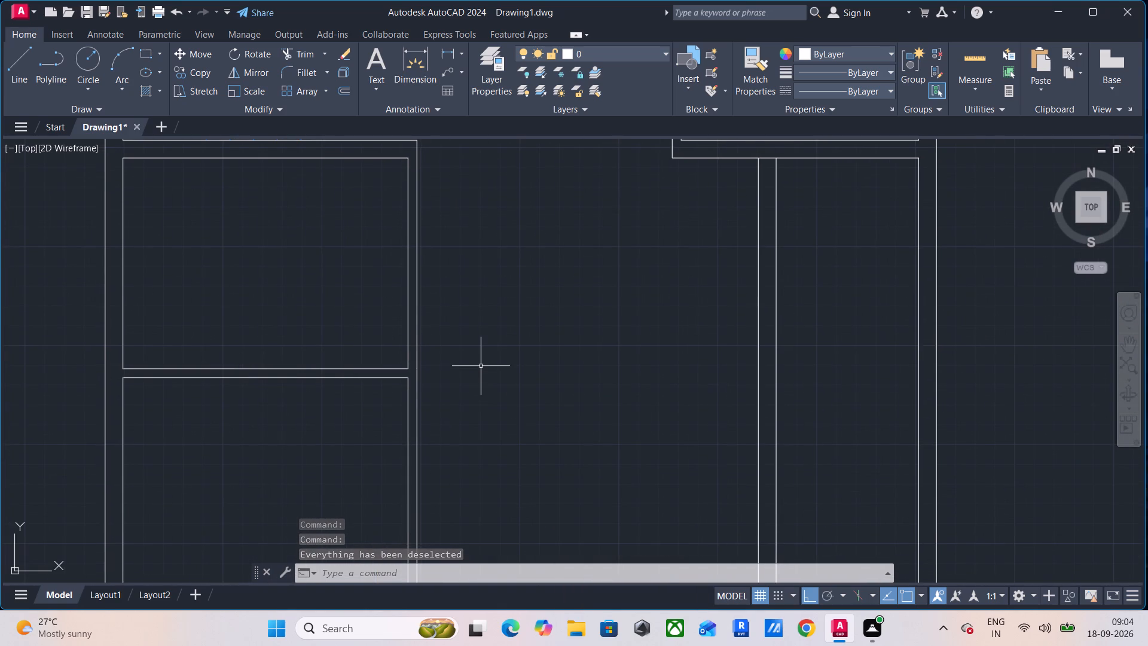
text(O)
key(space)
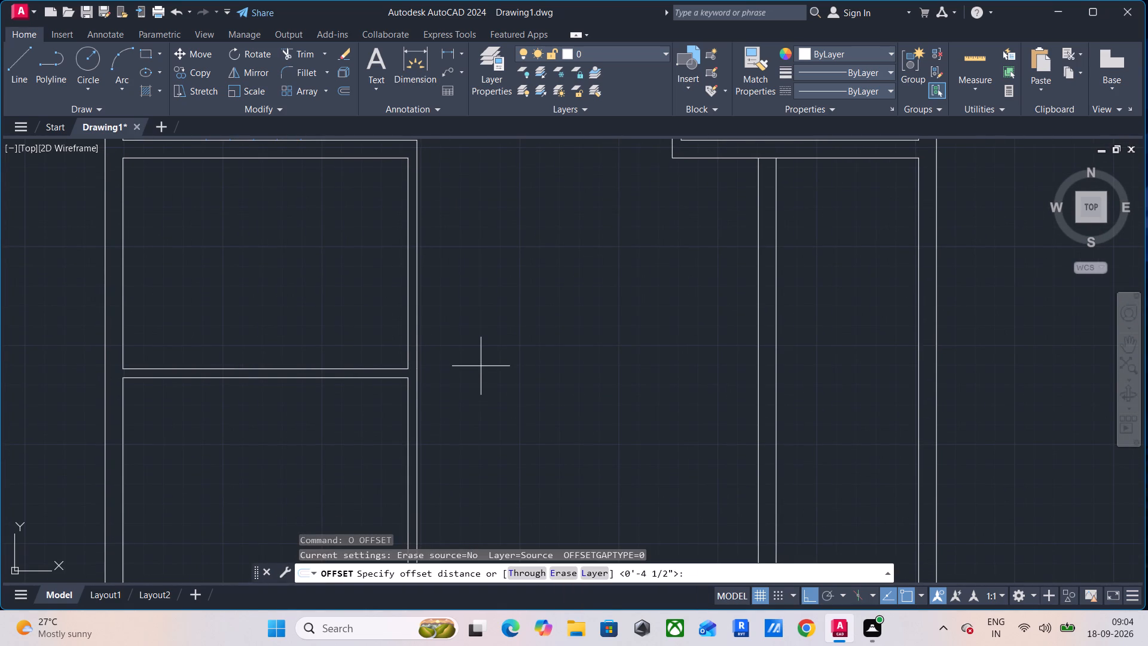
key(3)
key(apostrophe)
key(Return)
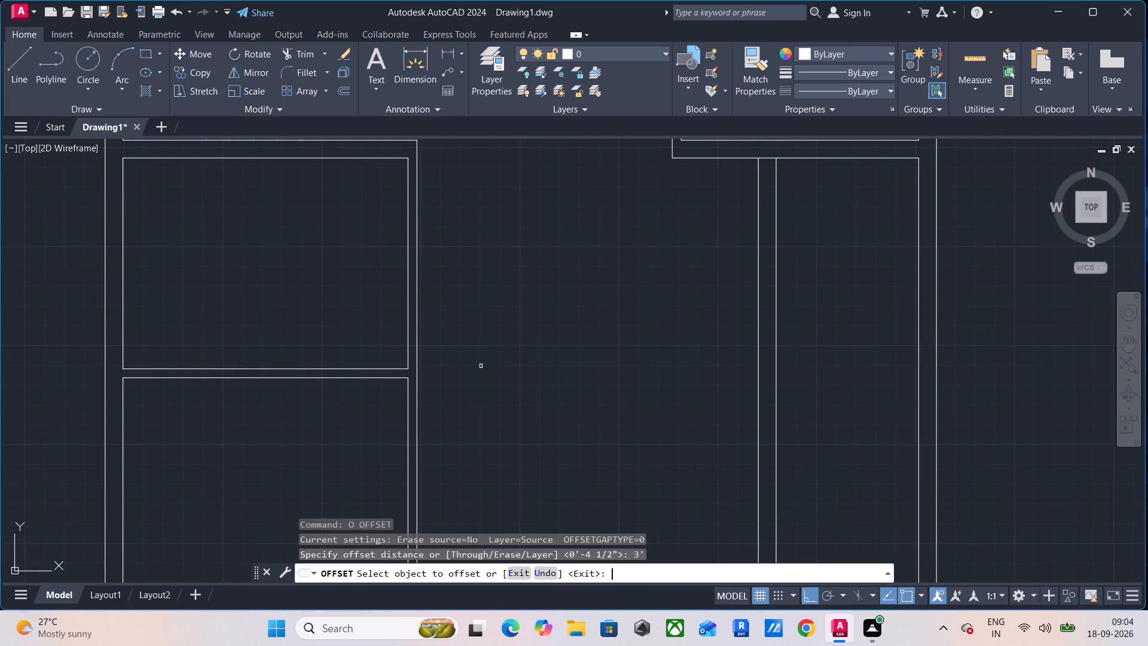
middle_drag(514, 388, 538, 285)
scroll(565, 349, down, 2)
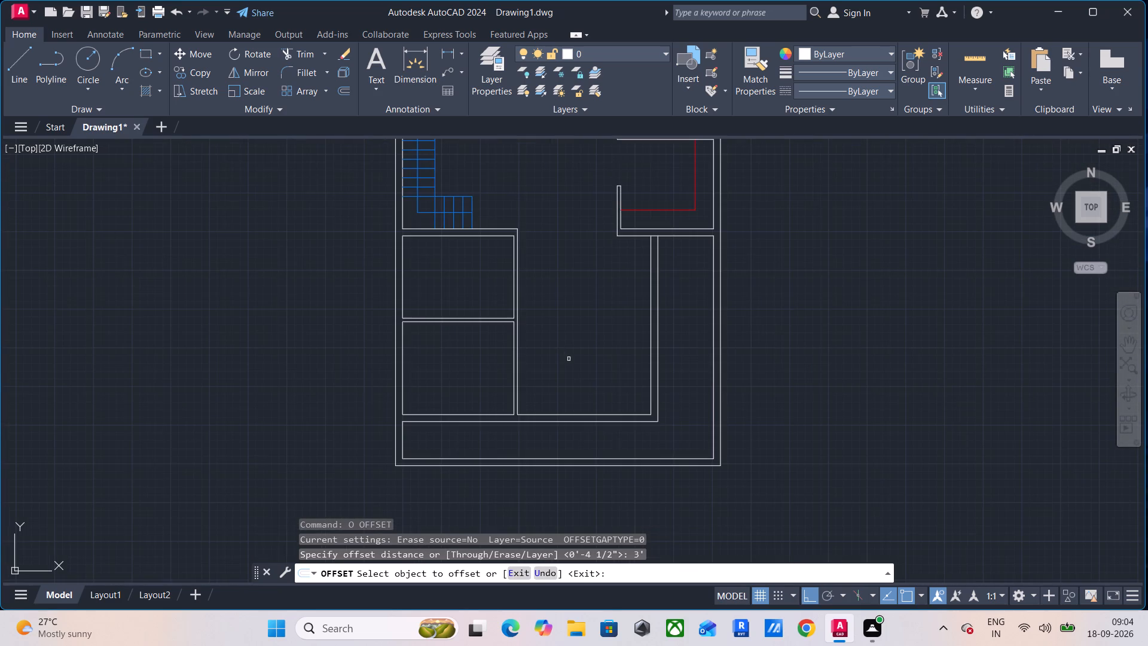
click(595, 415)
click(602, 378)
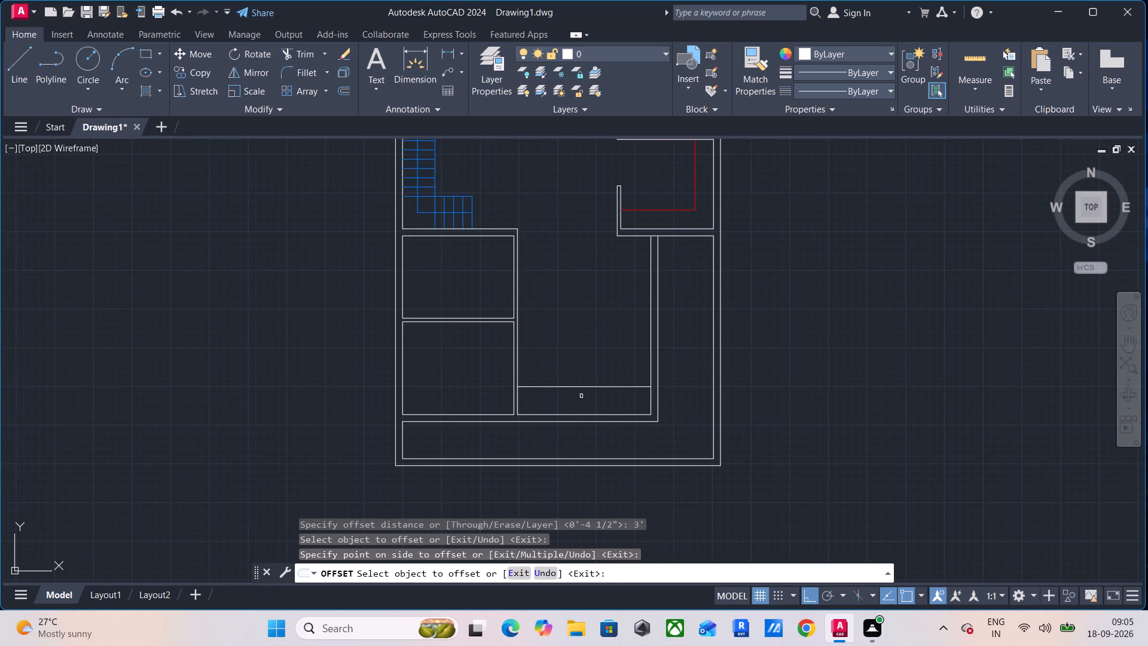
Offset the new horizontal line 9" upward to form a wall.
key(space)
key(space)
text(9)
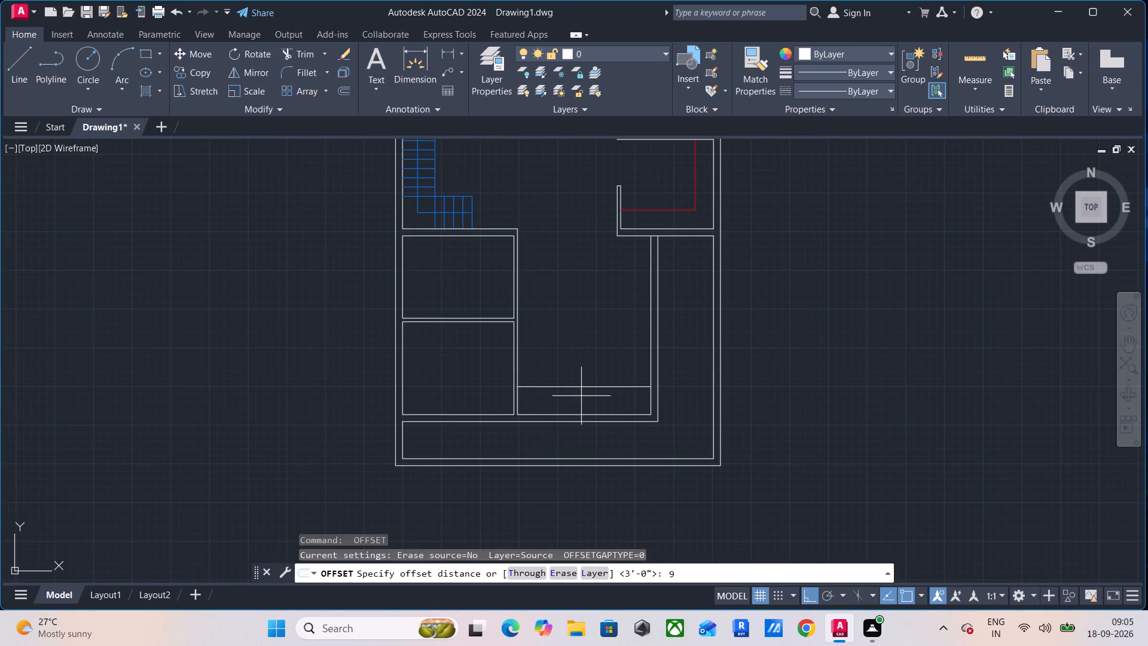
key(Return)
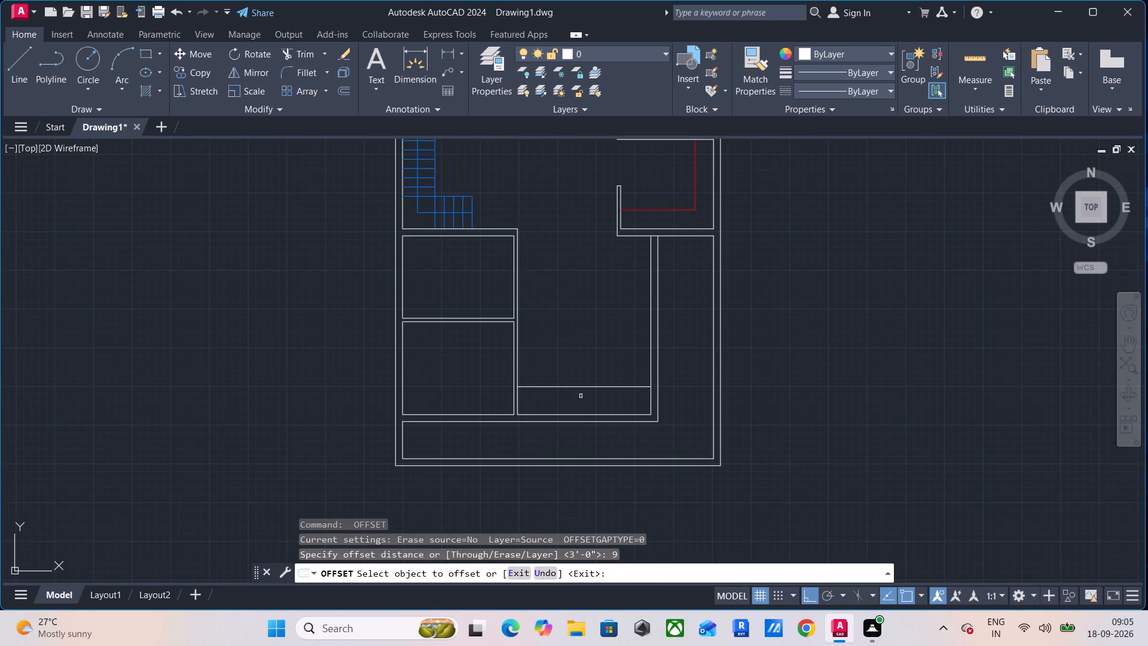
click(584, 387)
click(584, 365)
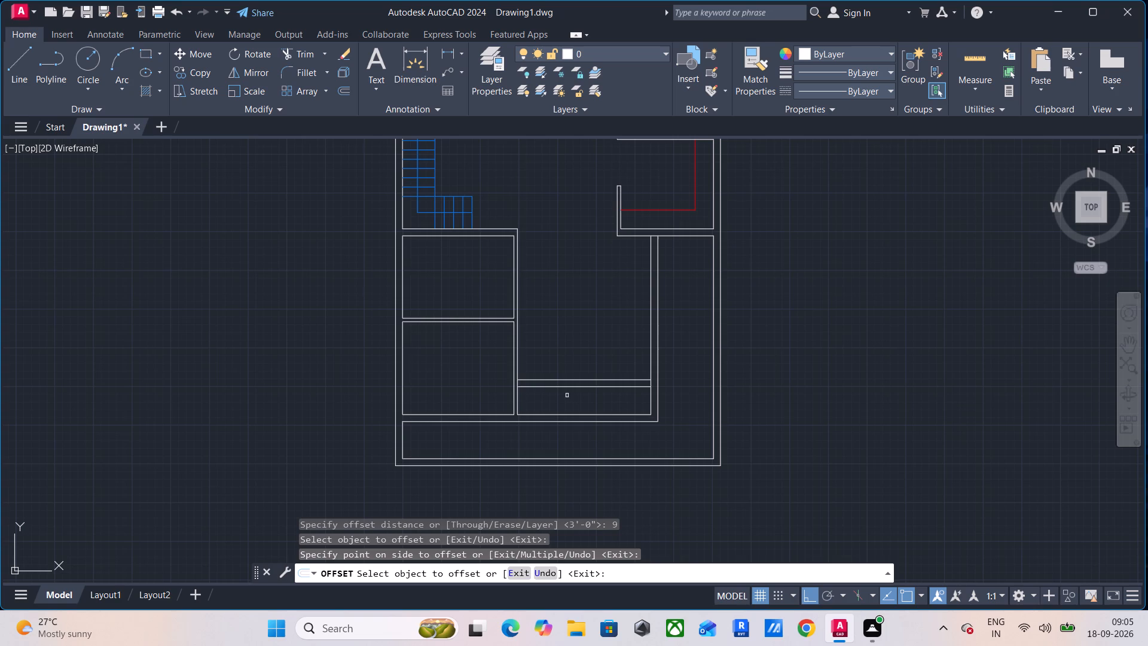
right_click(201, 282)
click(242, 307)
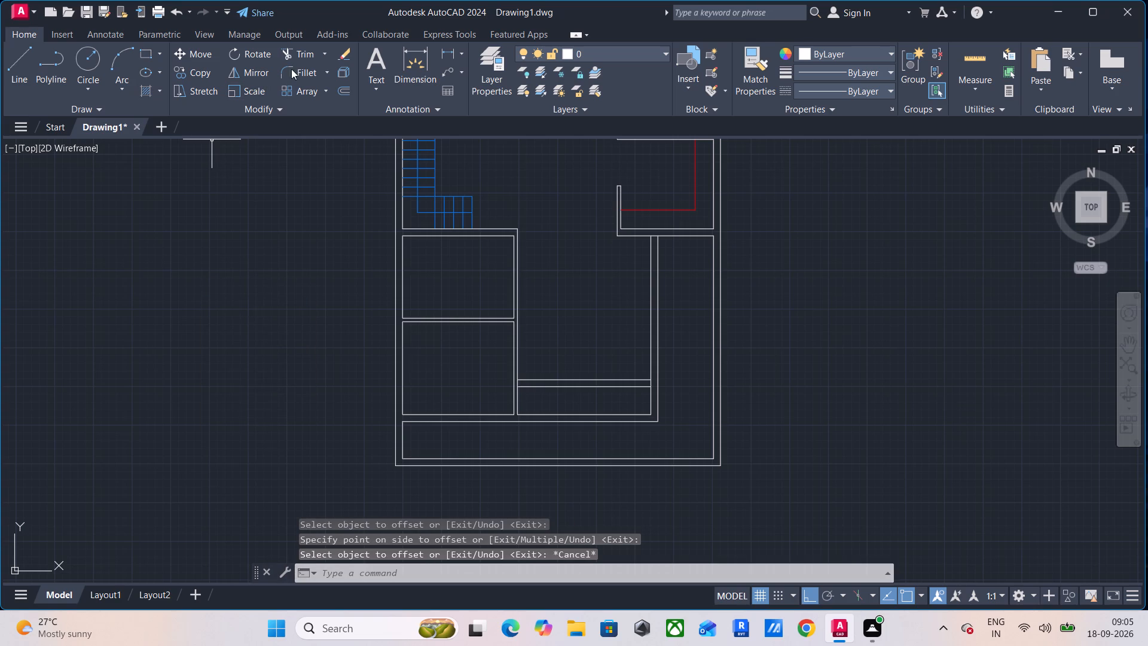
Fillet the 4.5" vertical wall's east face with the southern 9" wall's lower face to form a corner.
click(300, 66)
scroll(540, 415, up, 5)
middle_drag(486, 404, 604, 270)
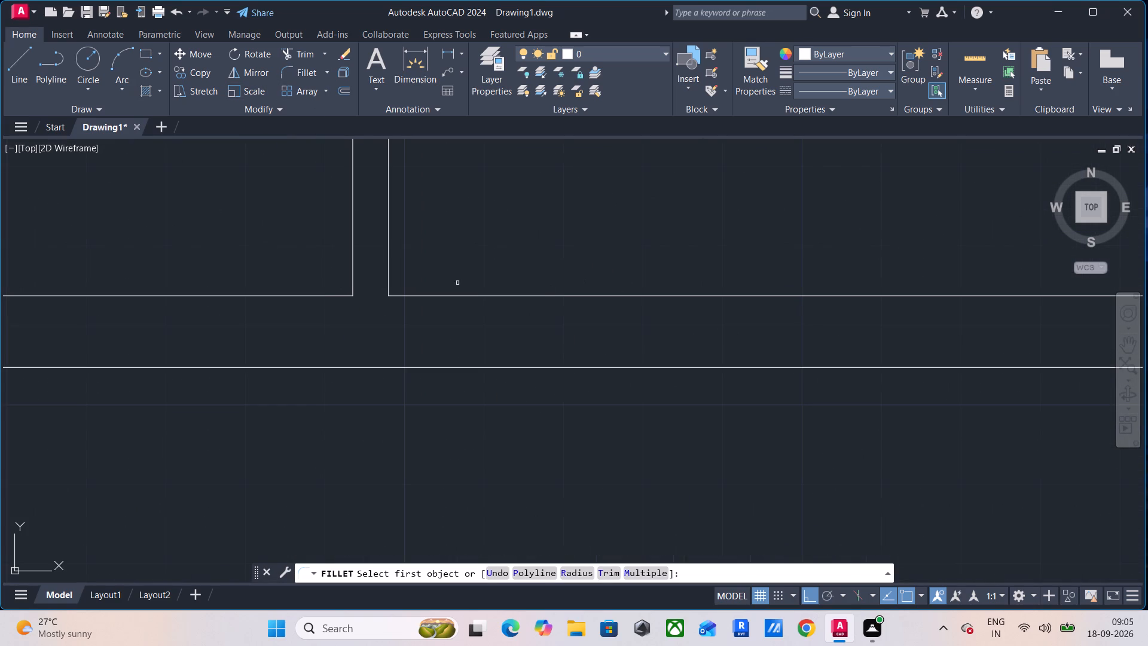
click(390, 269)
click(353, 367)
Fillet both faces of the new 9" horizontal wall with the matching faces of the 9" vertical wall below the kitchen.
scroll(476, 322, down, 3)
middle_drag(490, 322, 490, 325)
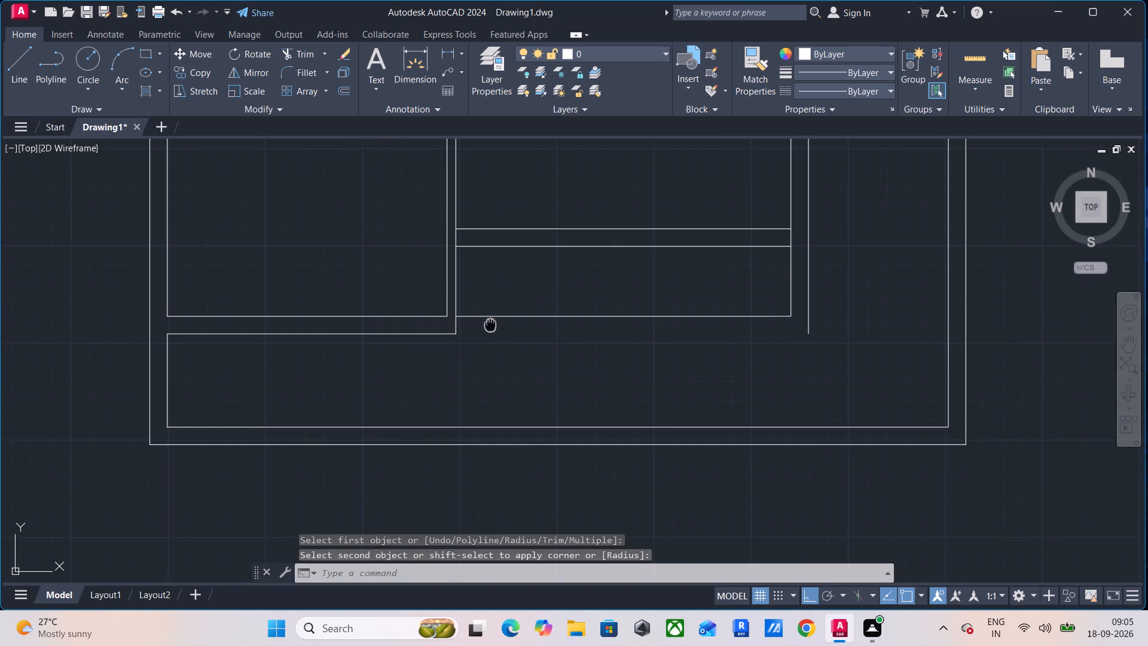
middle_drag(490, 325, 464, 362)
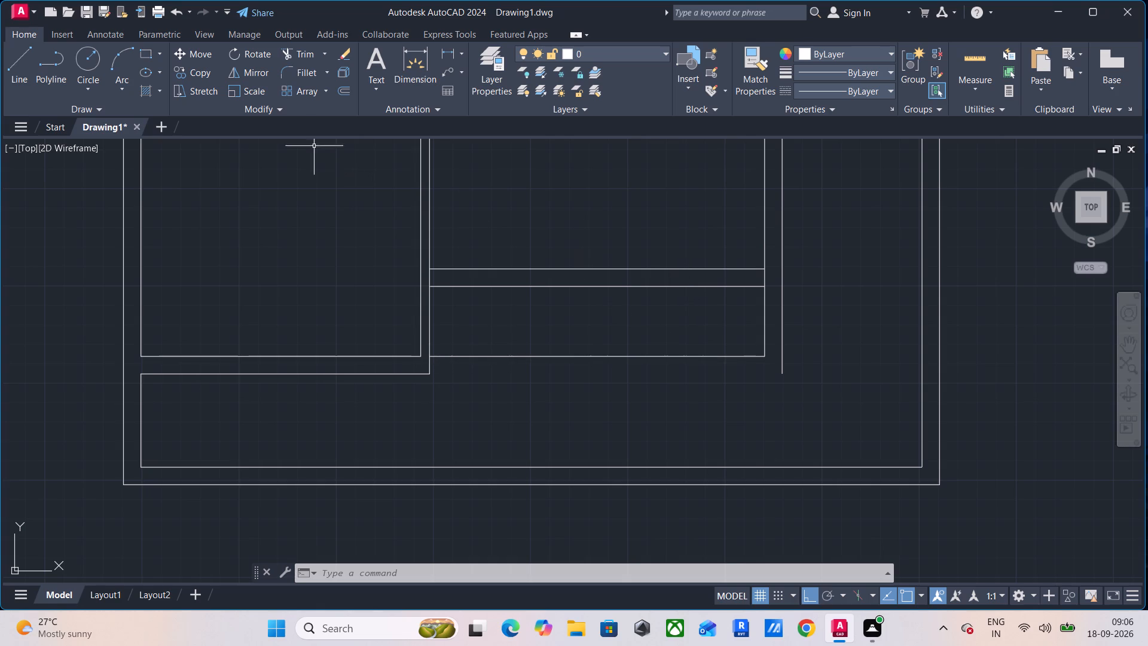
click(302, 75)
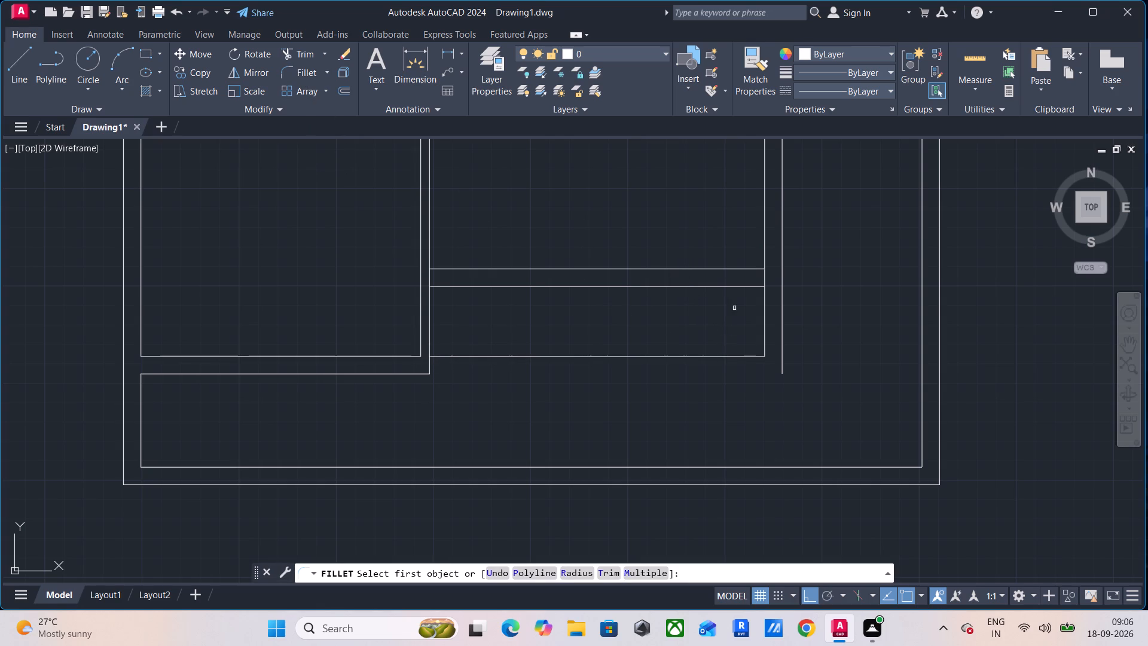
click(749, 269)
click(763, 249)
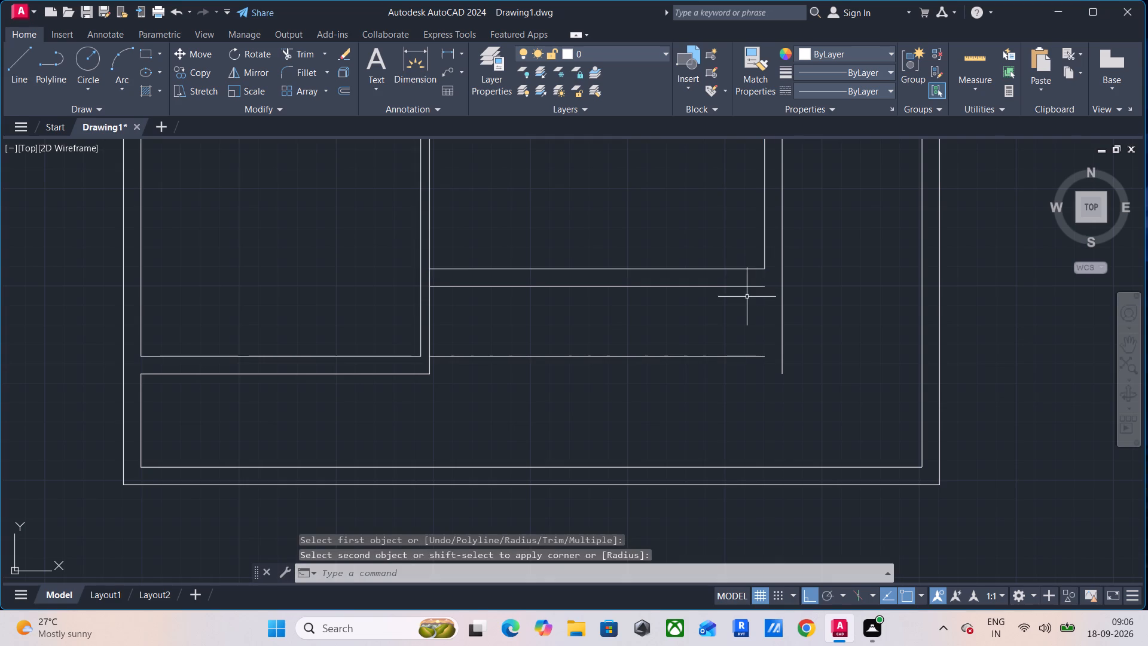
click(305, 71)
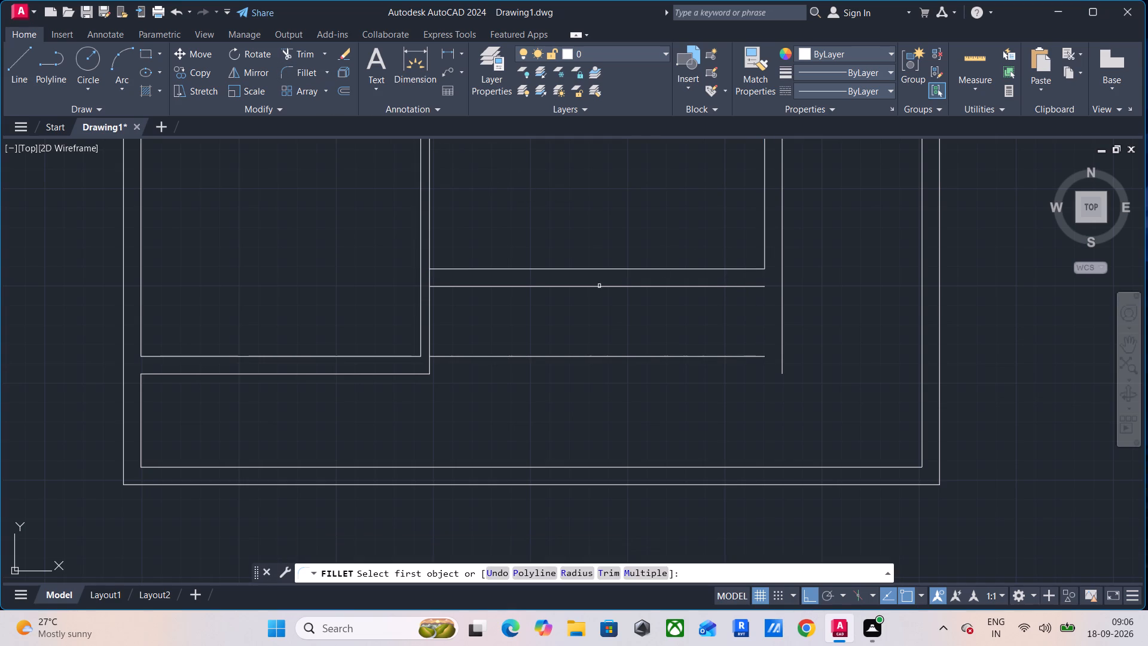
click(660, 289)
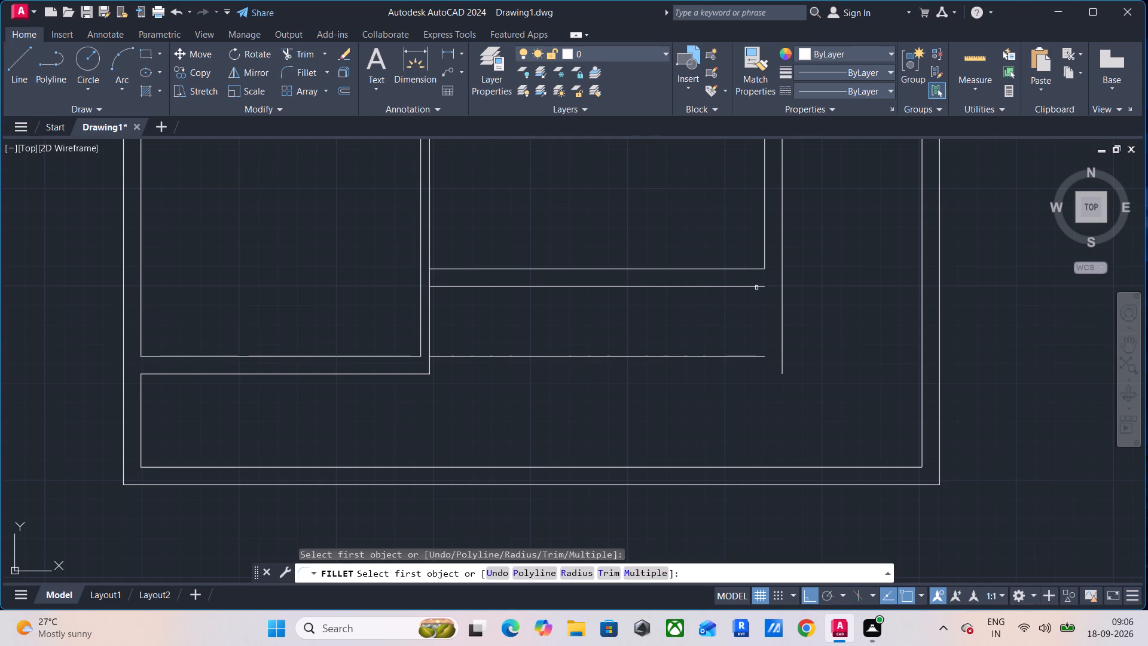
click(756, 287)
click(782, 260)
Delete the leftover horizontal line below the new 9" wall.
scroll(710, 397, down, 3)
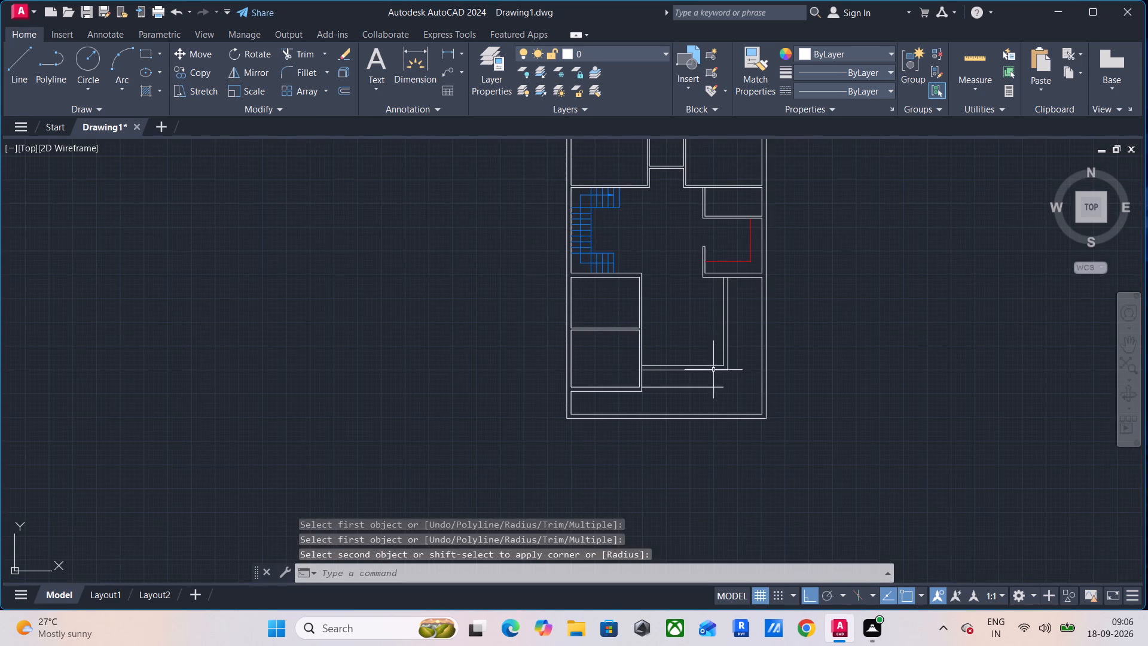
scroll(705, 377, up, 2)
click(699, 390)
click(680, 408)
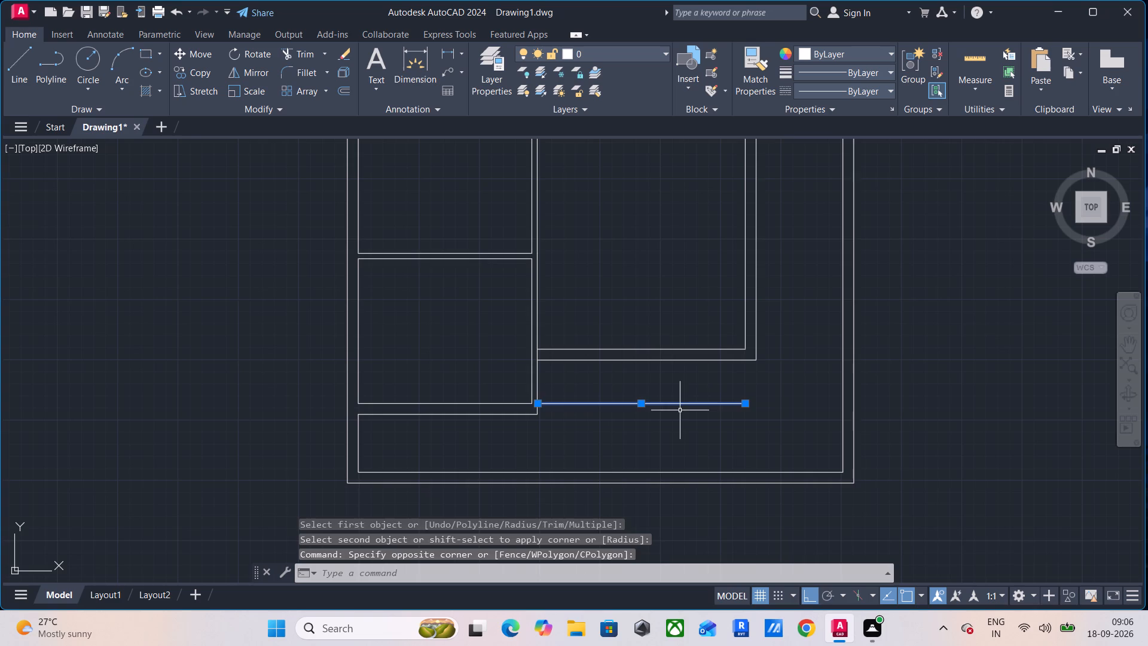
key(Delete)
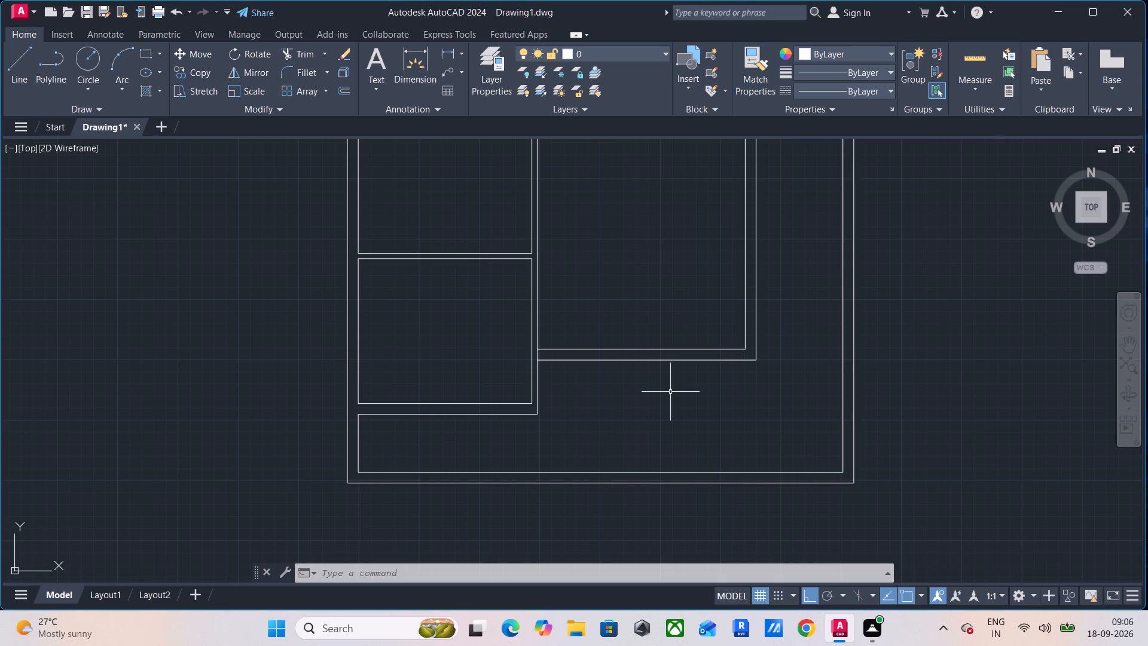
Move the two lines of the new 9" horizontal wall 1' upward.
drag(664, 325, 663, 330)
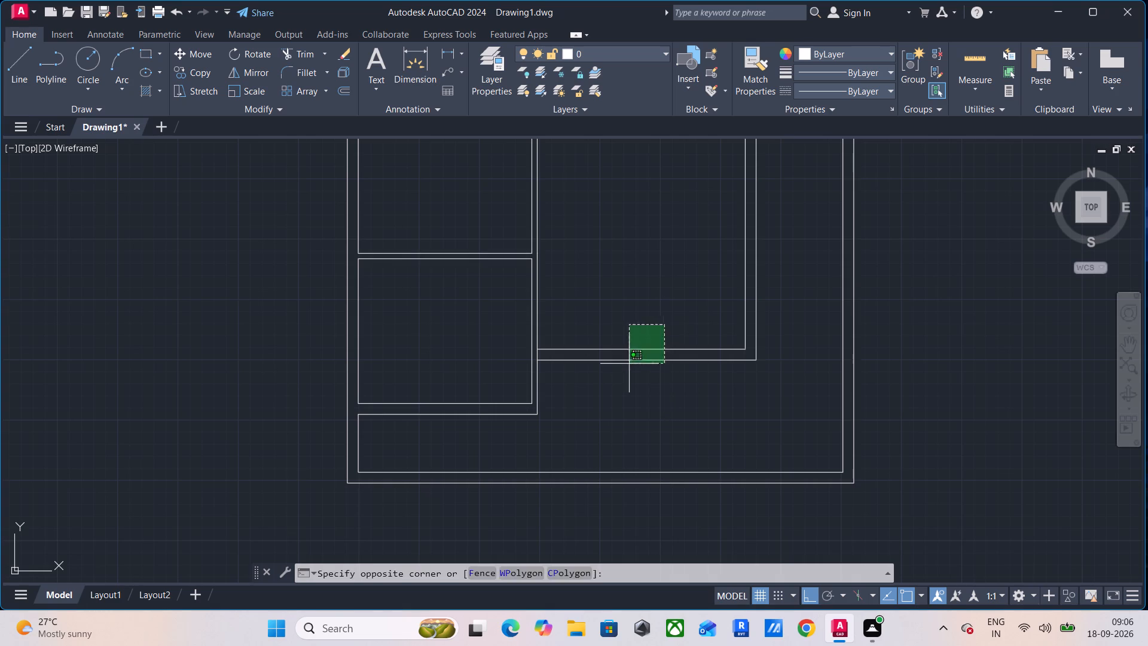
click(625, 370)
text(M)
key(space)
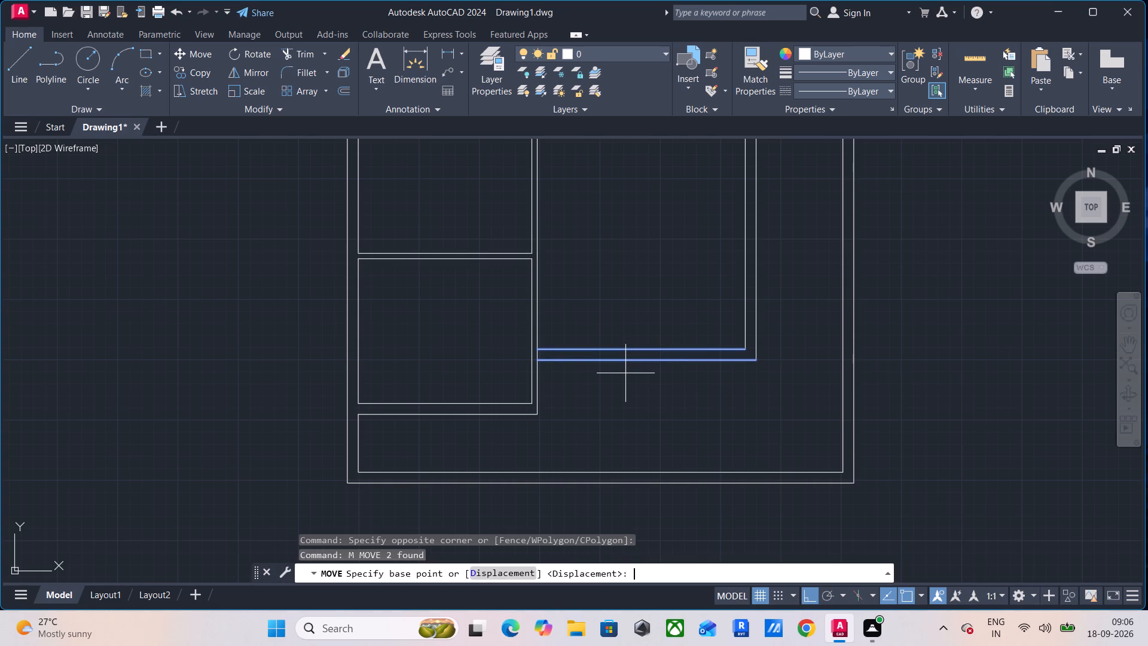
scroll(552, 346, up, 3)
click(475, 359)
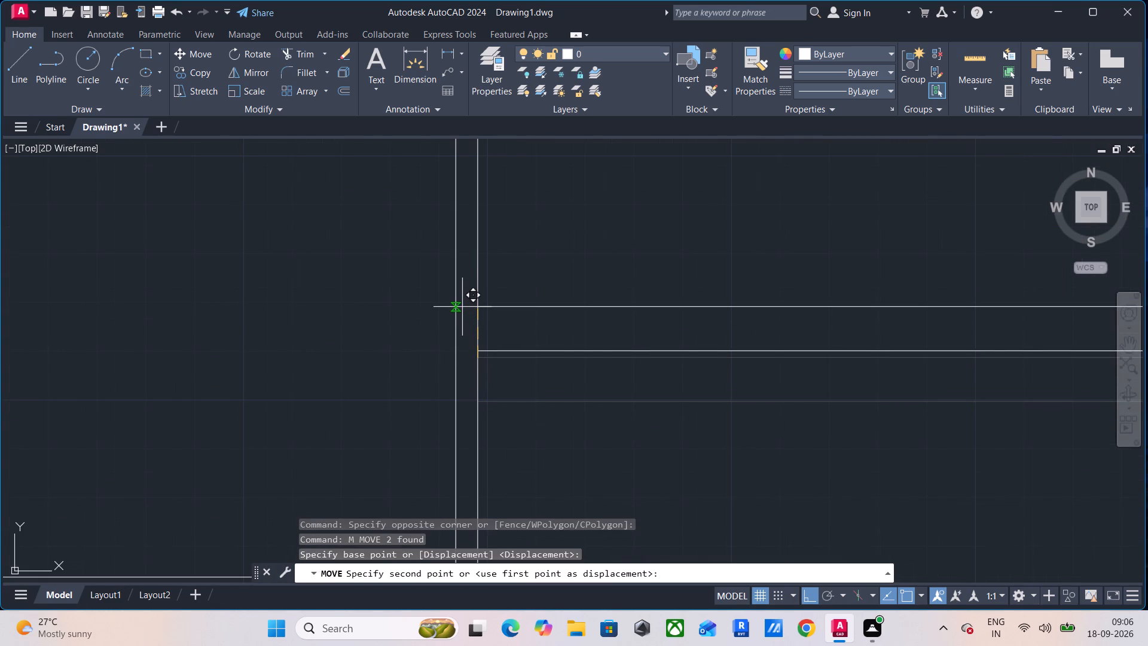
text(1')
key(Return)
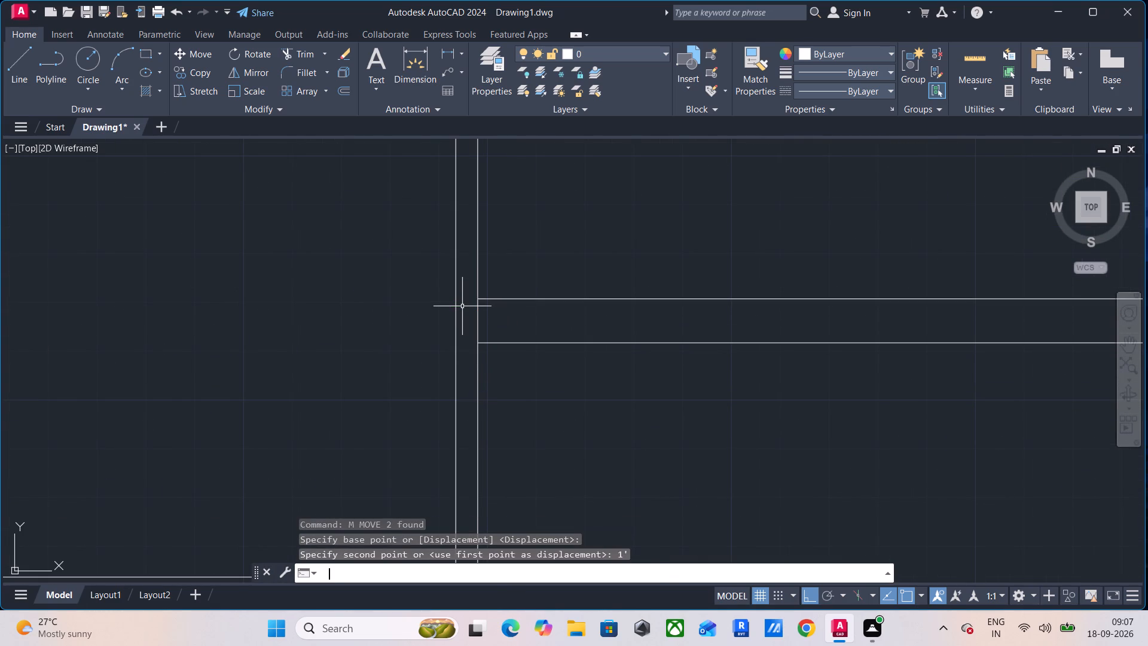
Fillet both faces of the moved 9" horizontal wall with the matching faces of the 9" vertical wall below the kitchen to close the corner.
scroll(529, 356, down, 2)
middle_drag(530, 356, 451, 361)
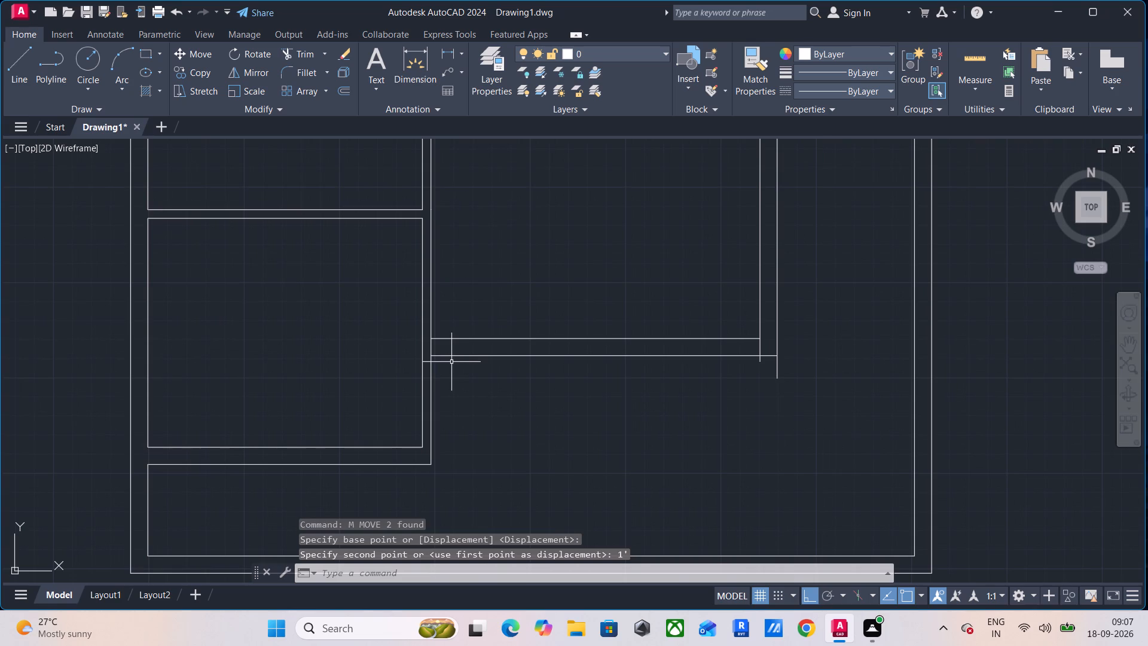
text(F)
key(space)
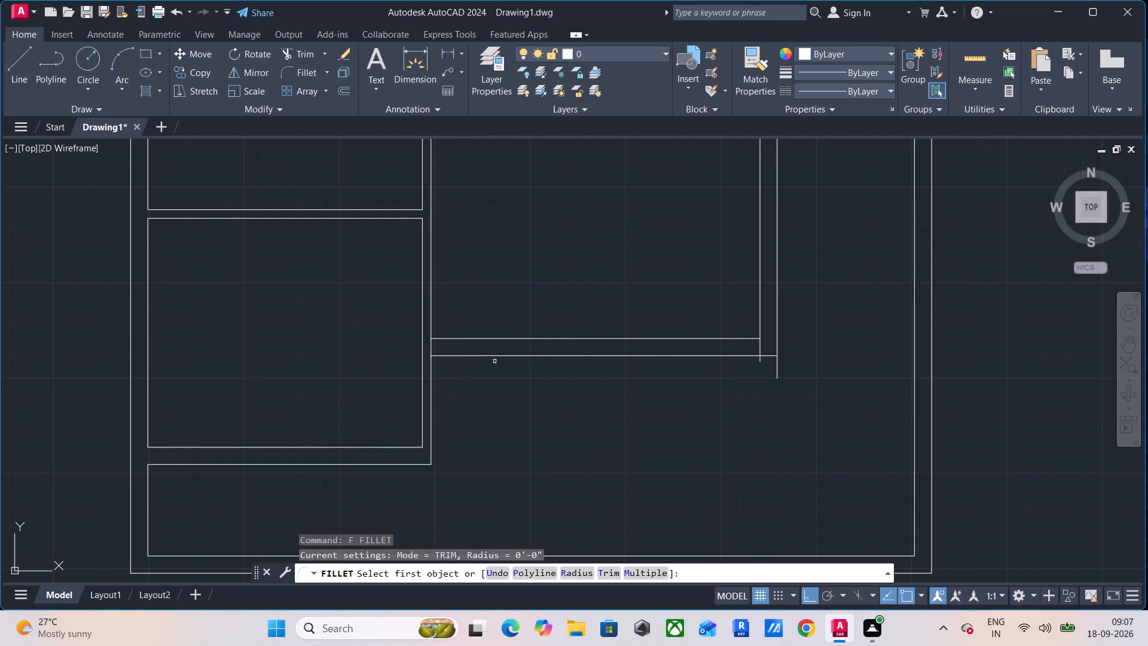
click(750, 337)
click(761, 303)
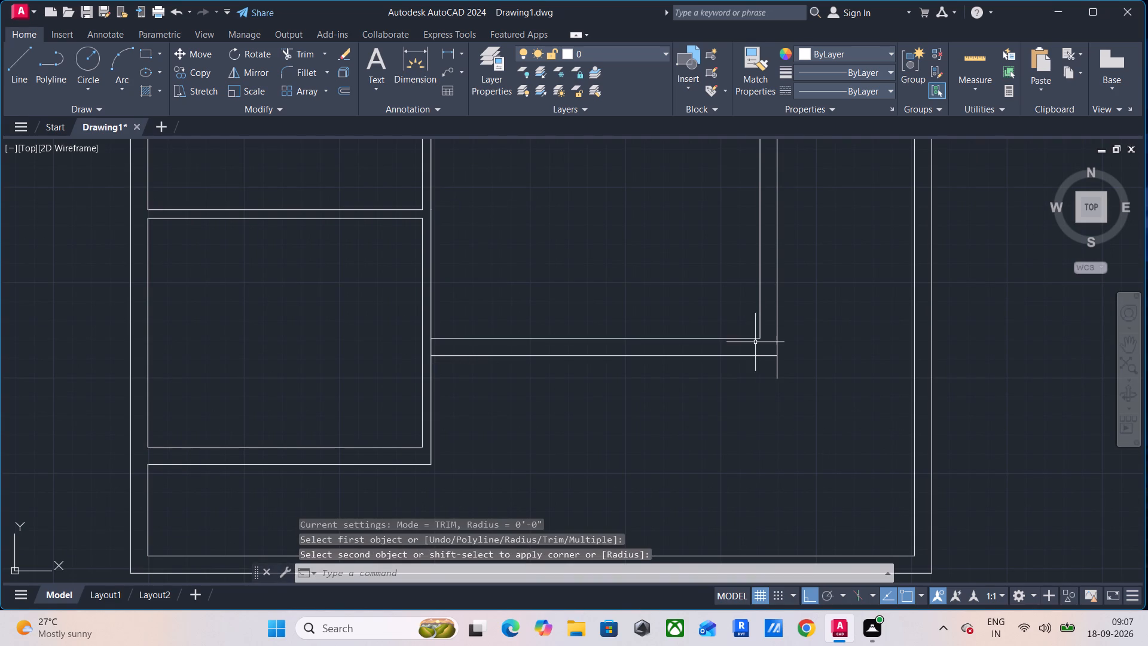
key(space)
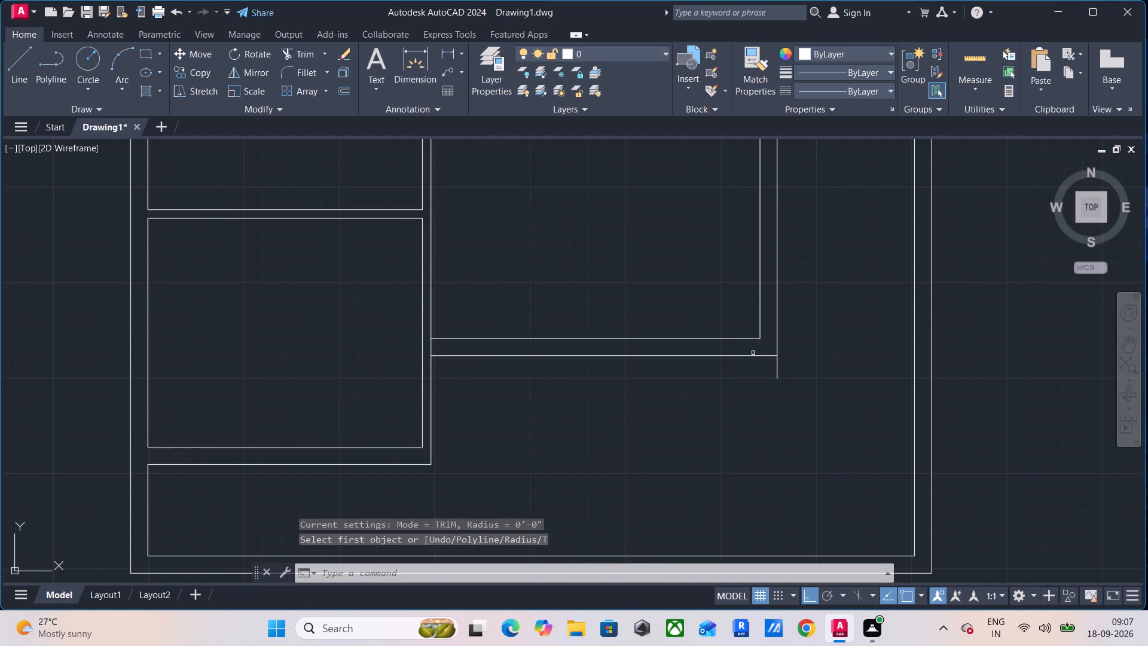
click(752, 352)
click(752, 368)
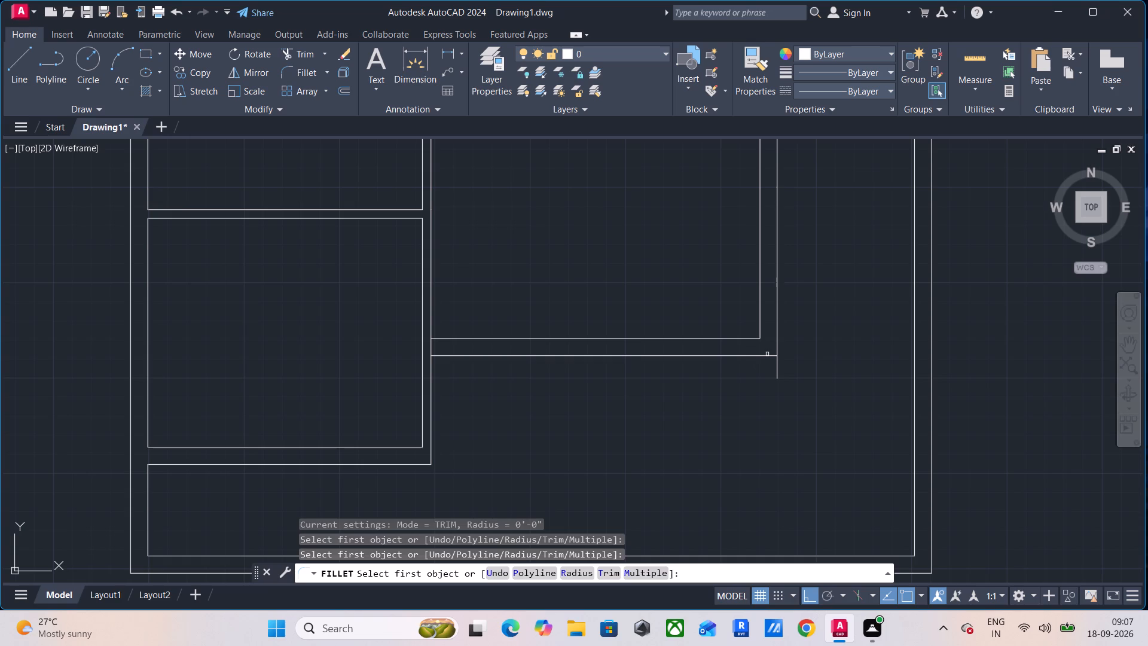
click(765, 357)
click(776, 334)
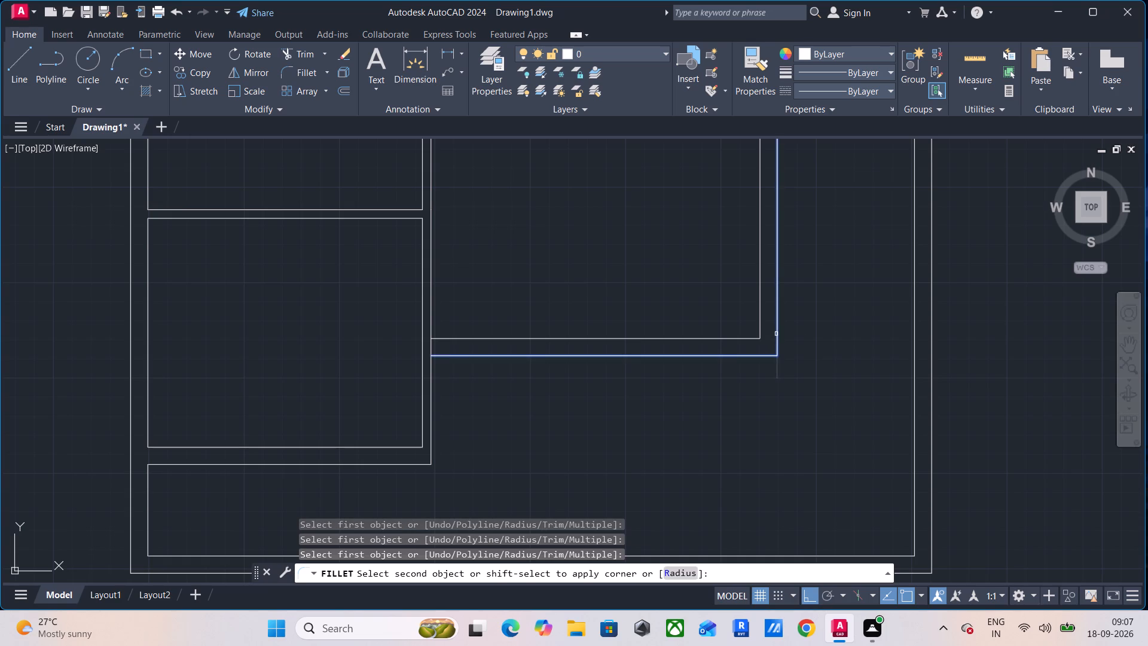
Trim the 4.5" vertical wall's east face between the two faces of the 9" horizontal wall at their junction.
scroll(741, 404, down, 2)
middle_drag(741, 404, 738, 412)
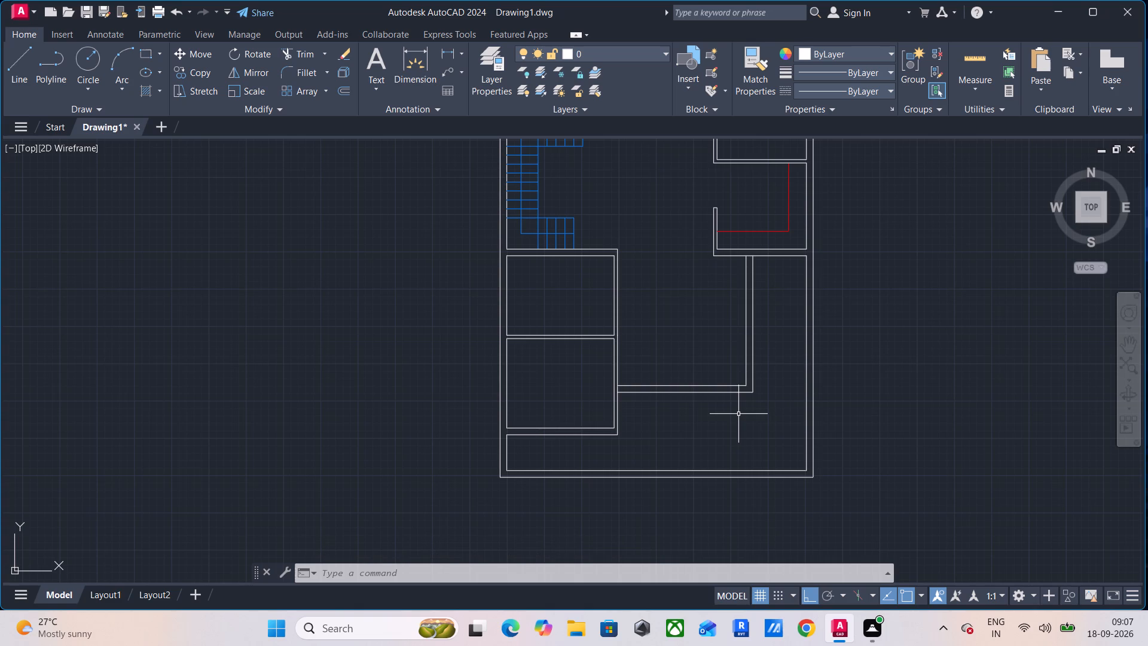
text(TR)
key(space)
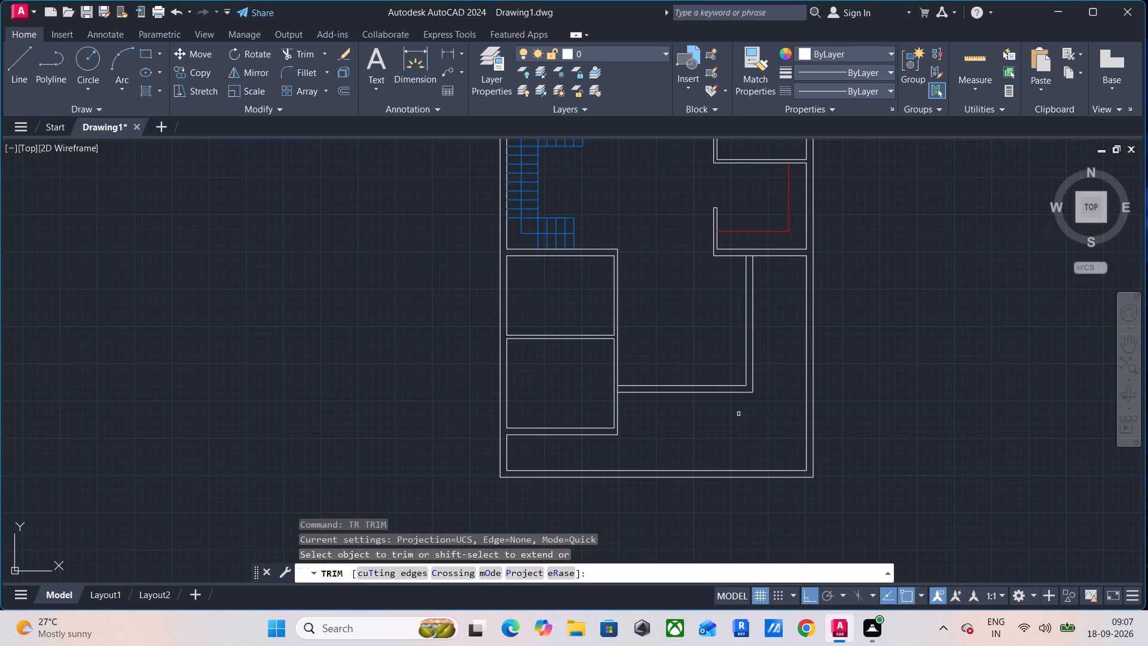
scroll(606, 391, up, 4)
click(660, 383)
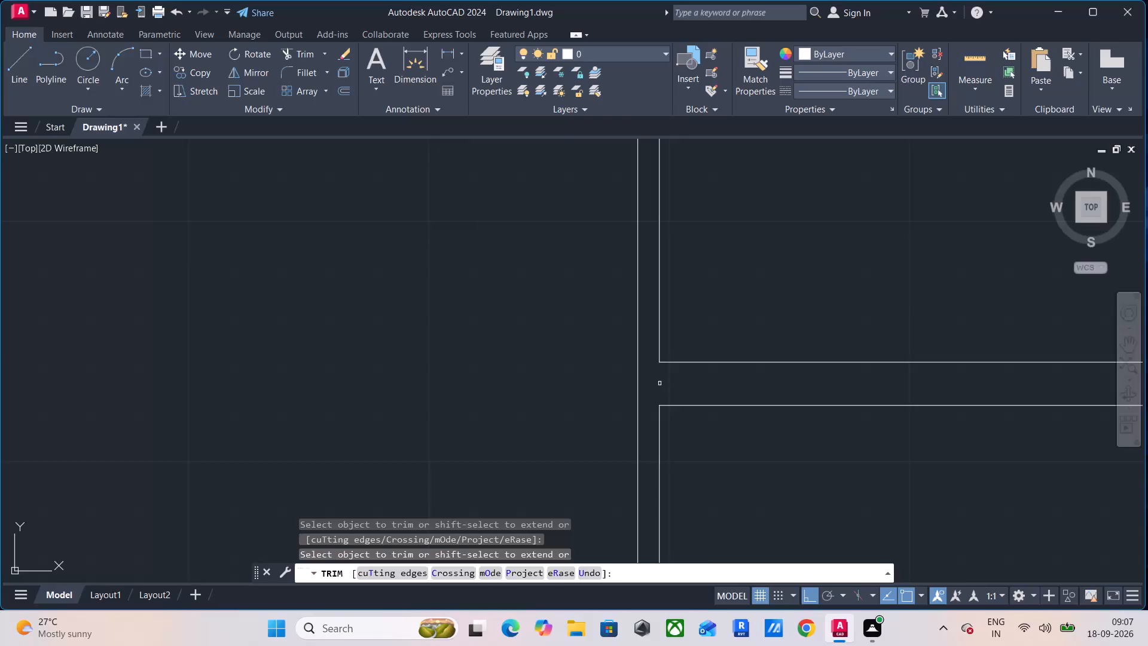
scroll(658, 385, down, 2)
middle_drag(683, 420, 679, 408)
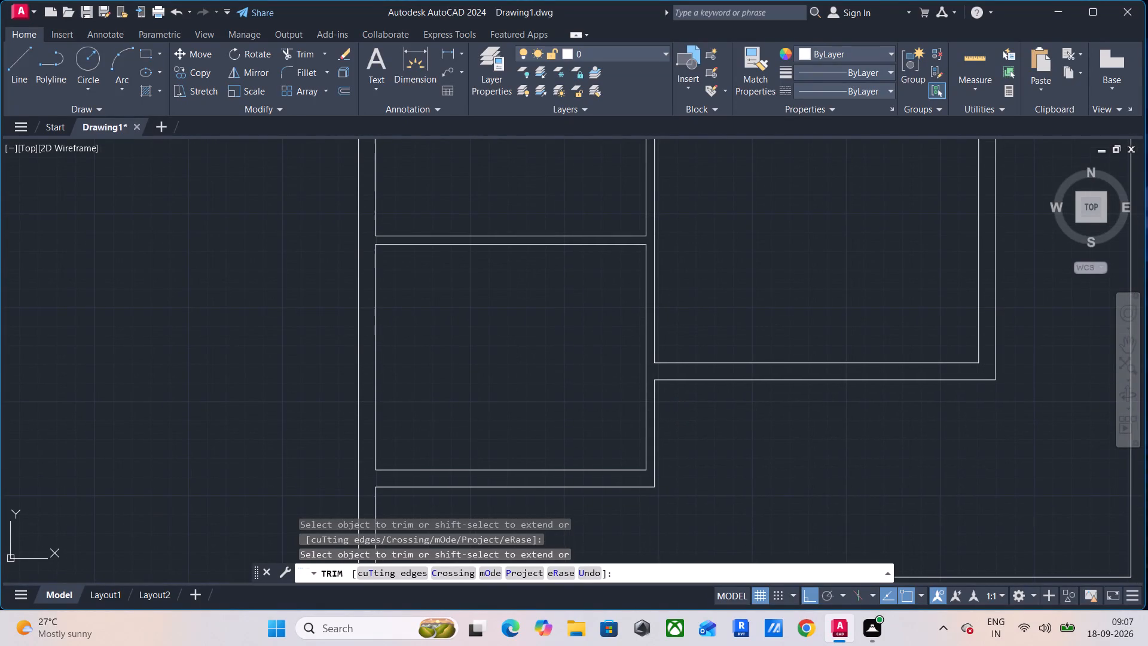
right_click(300, 292)
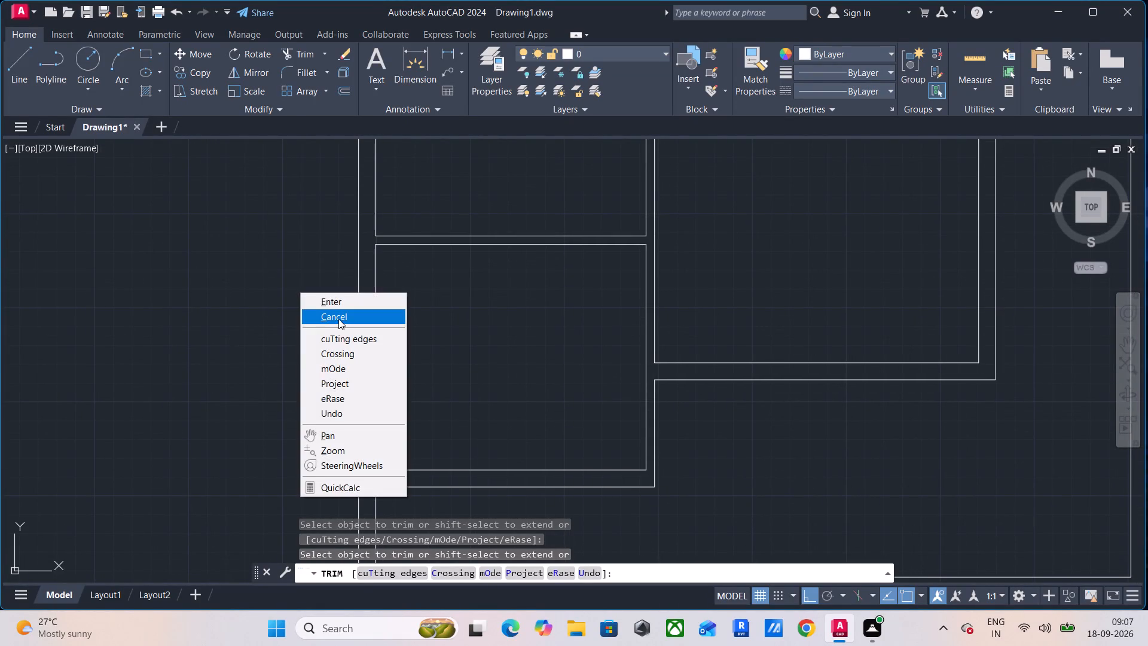
click(338, 319)
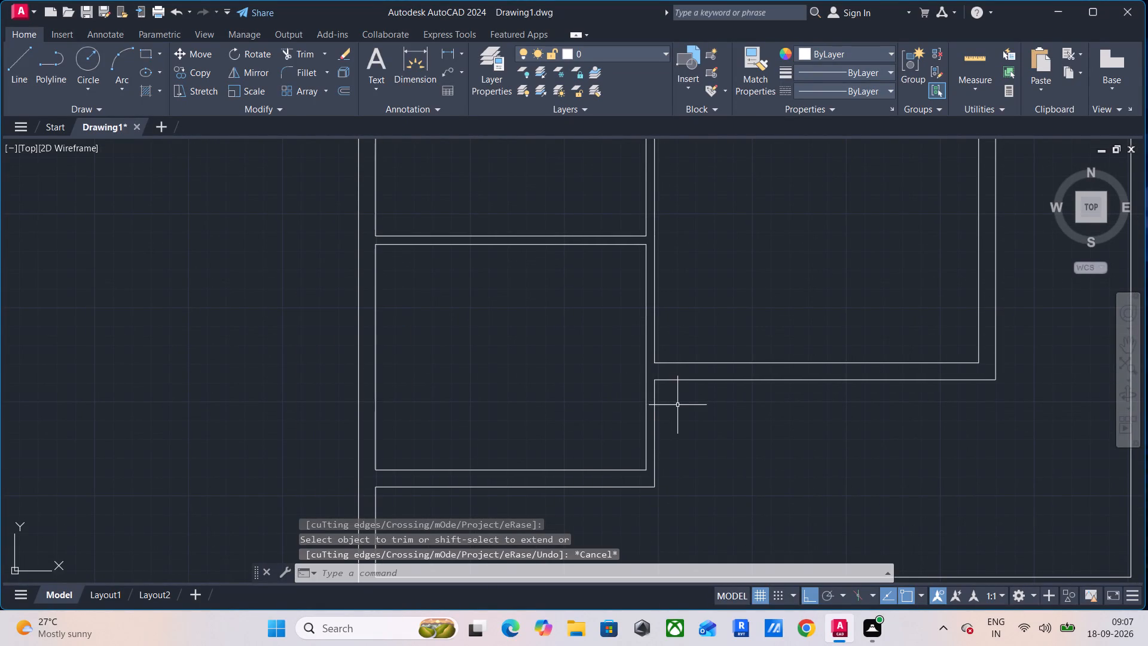
Shift the vertical wall's east face below the junction 4.5" east, thickening that wall segment.
click(655, 413)
scroll(661, 426, up, 2)
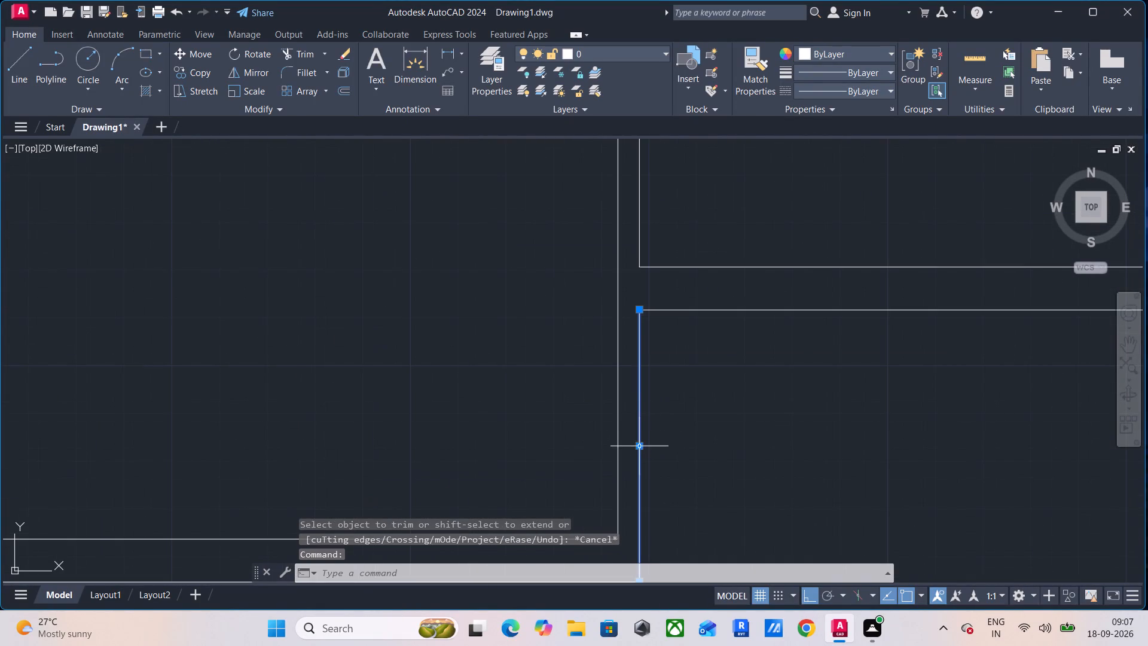
click(640, 445)
text(4.5)
key(Return)
click(730, 385)
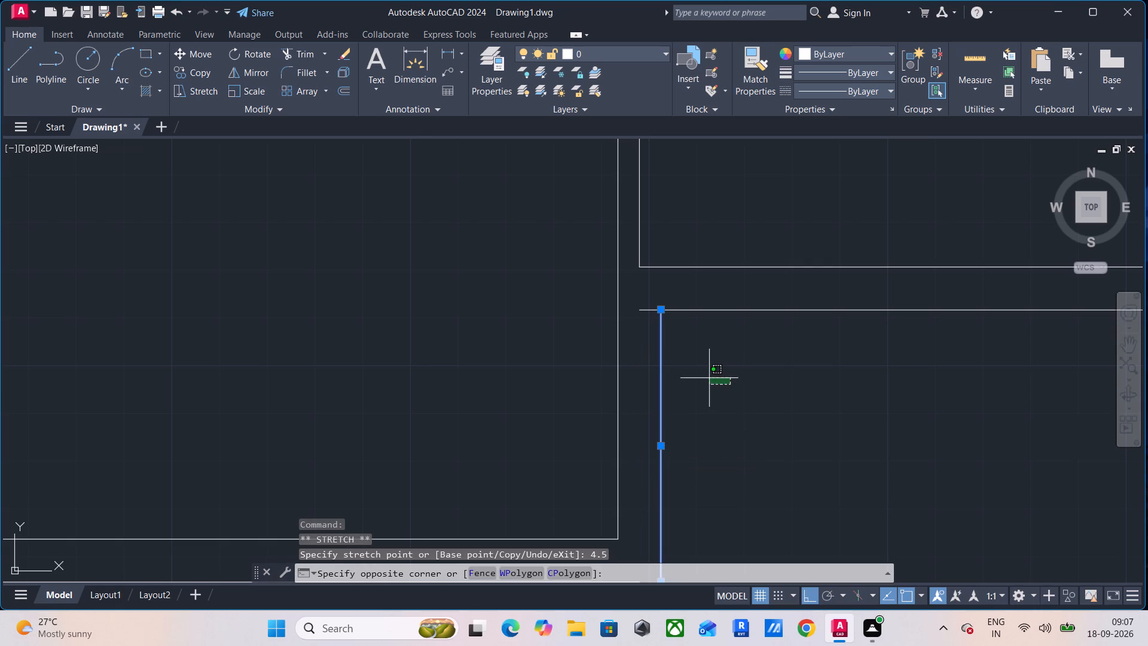
click(709, 378)
right_click(709, 378)
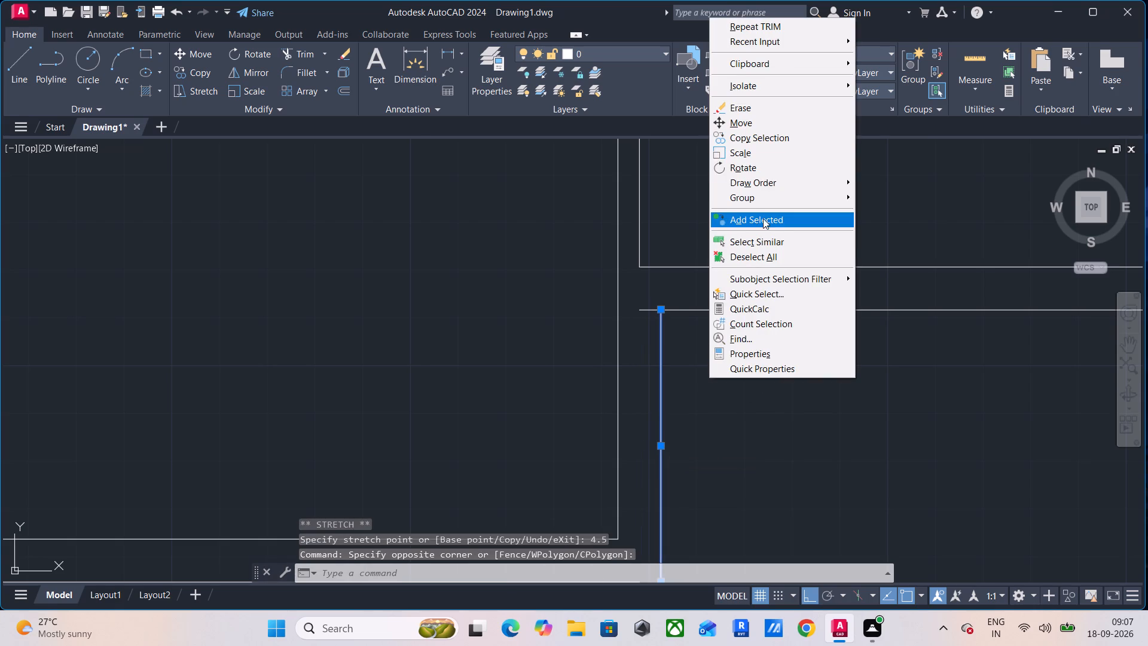
click(755, 253)
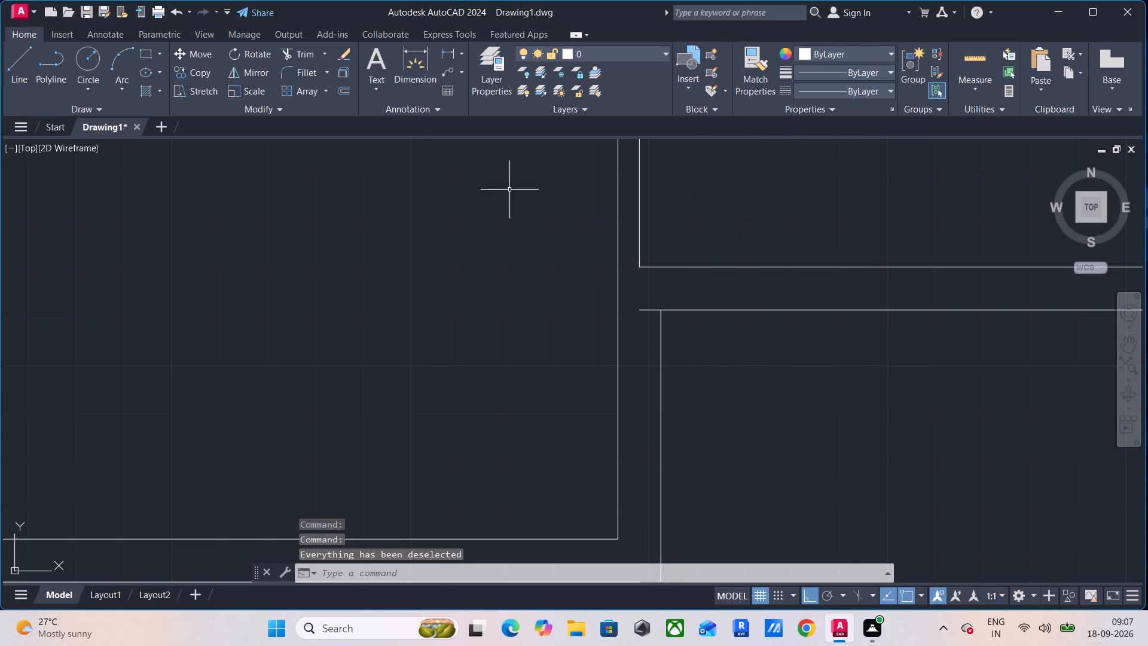
Fillet the shifted face with the horizontal wall's lower face above and the southern 9" wall's lower face below.
click(306, 75)
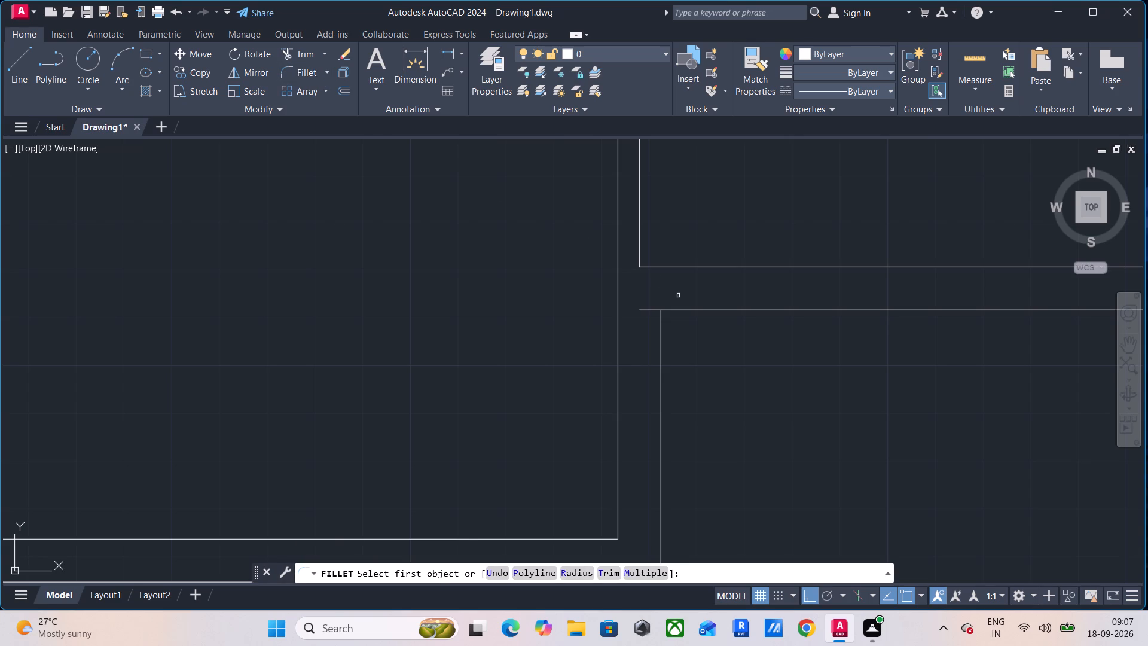
click(686, 311)
click(663, 338)
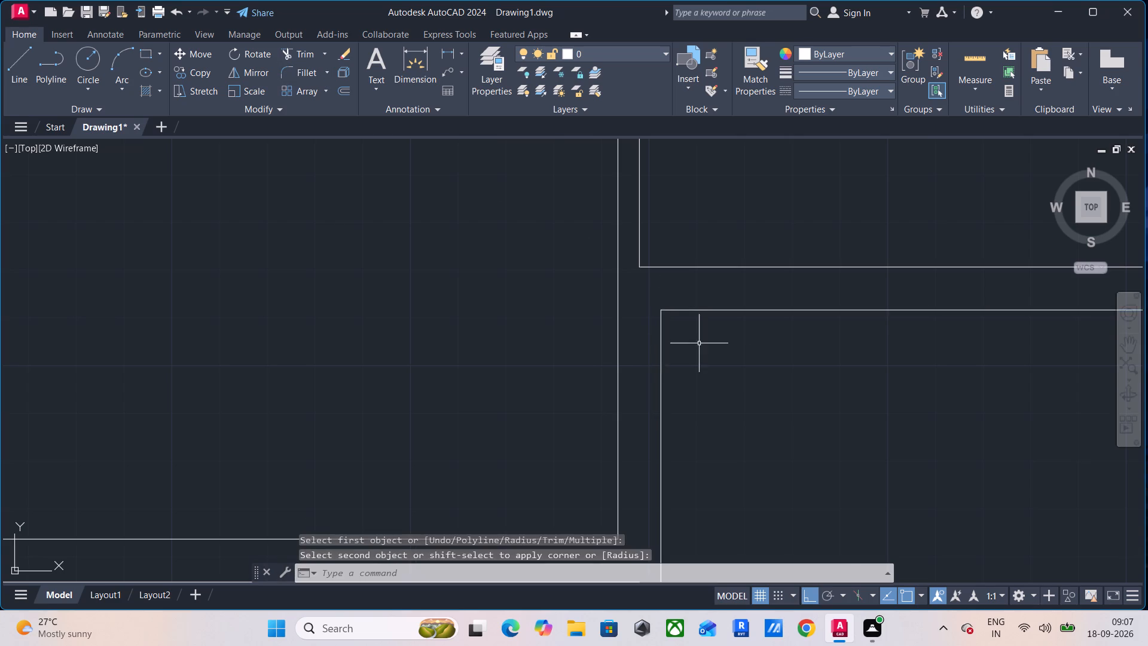
scroll(760, 351, down, 3)
scroll(722, 417, up, 3)
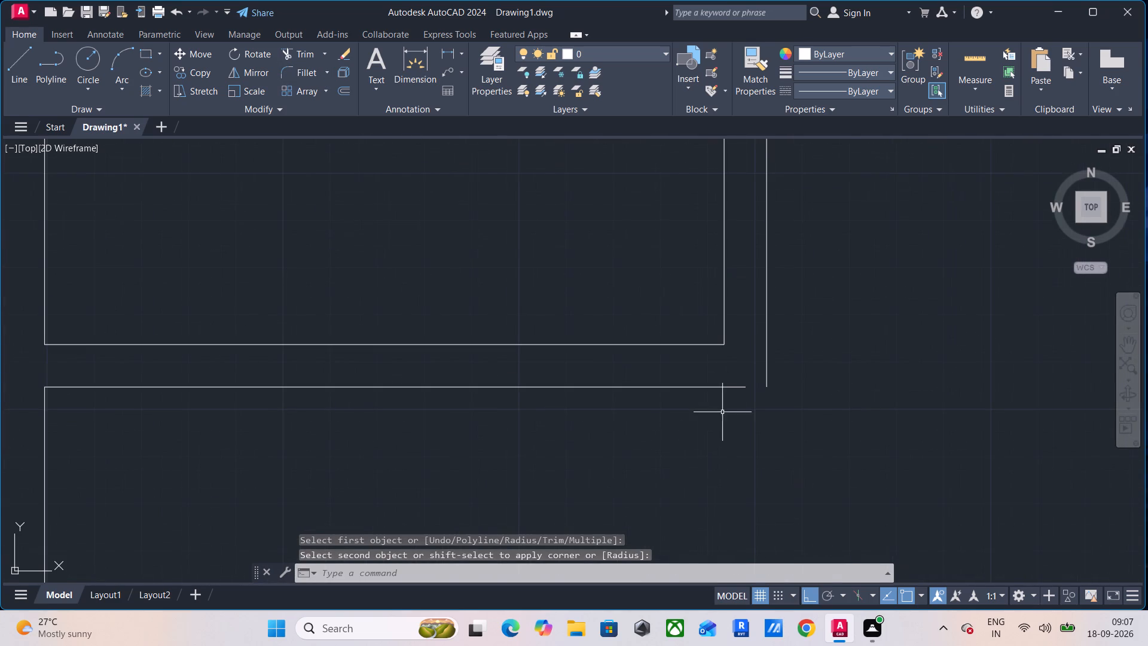
key(space)
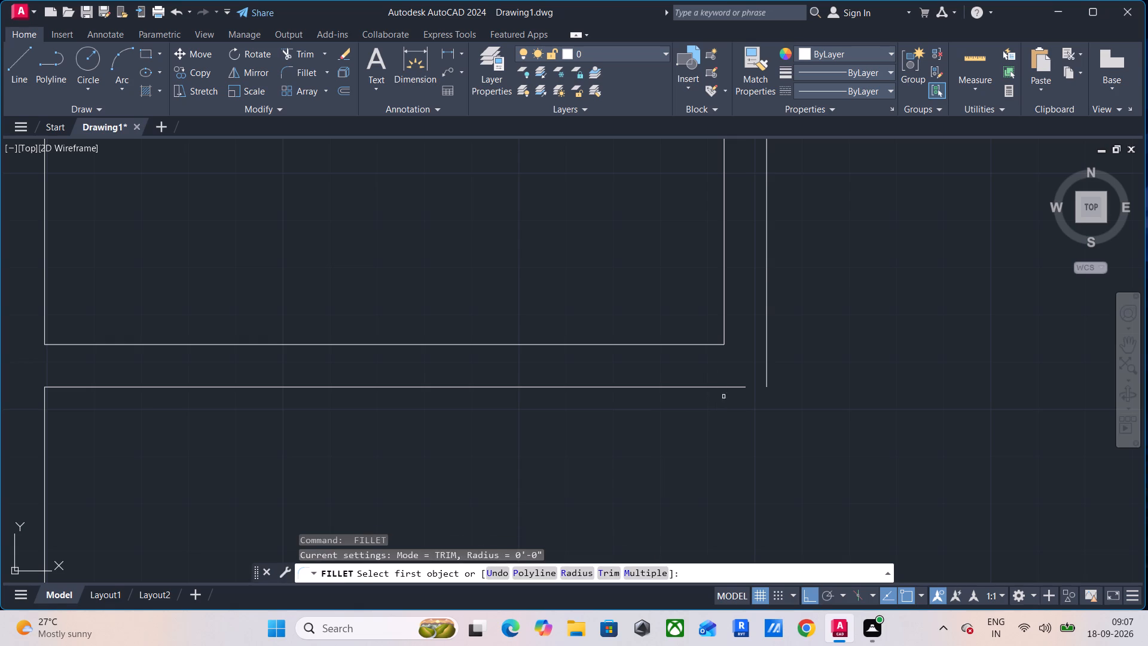
click(728, 388)
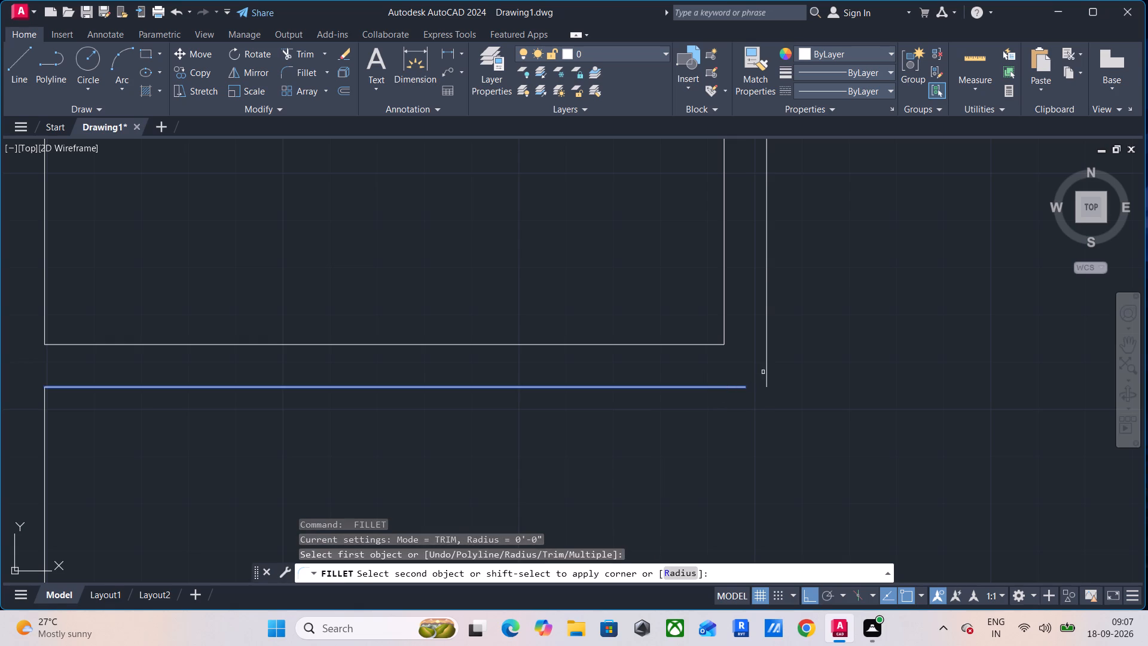
click(767, 363)
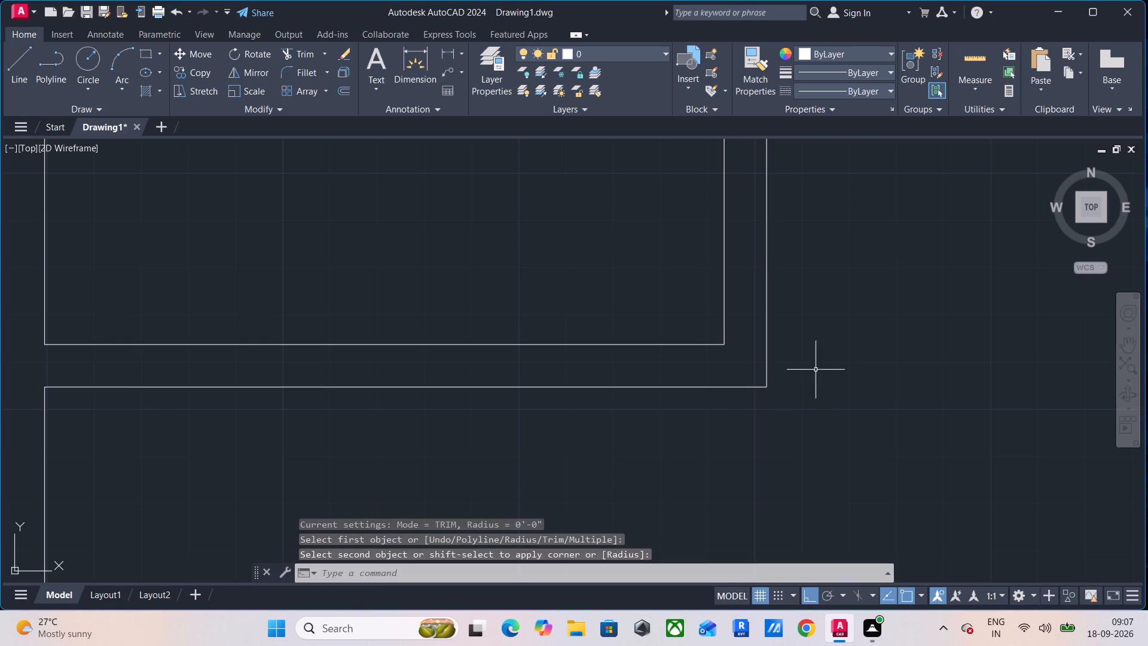
Offset the west outer wall's inner face 5' east within the southernmost strip.
scroll(390, 361, down, 3)
middle_drag(404, 359, 359, 365)
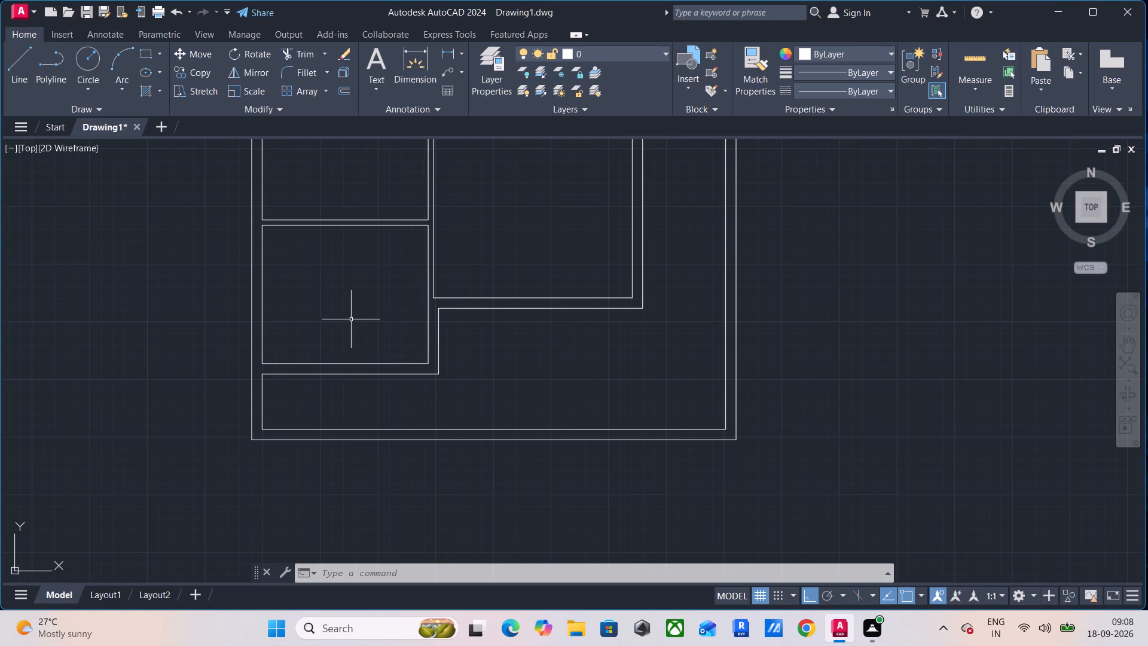
text(O)
key(space)
text(5')
key(Return)
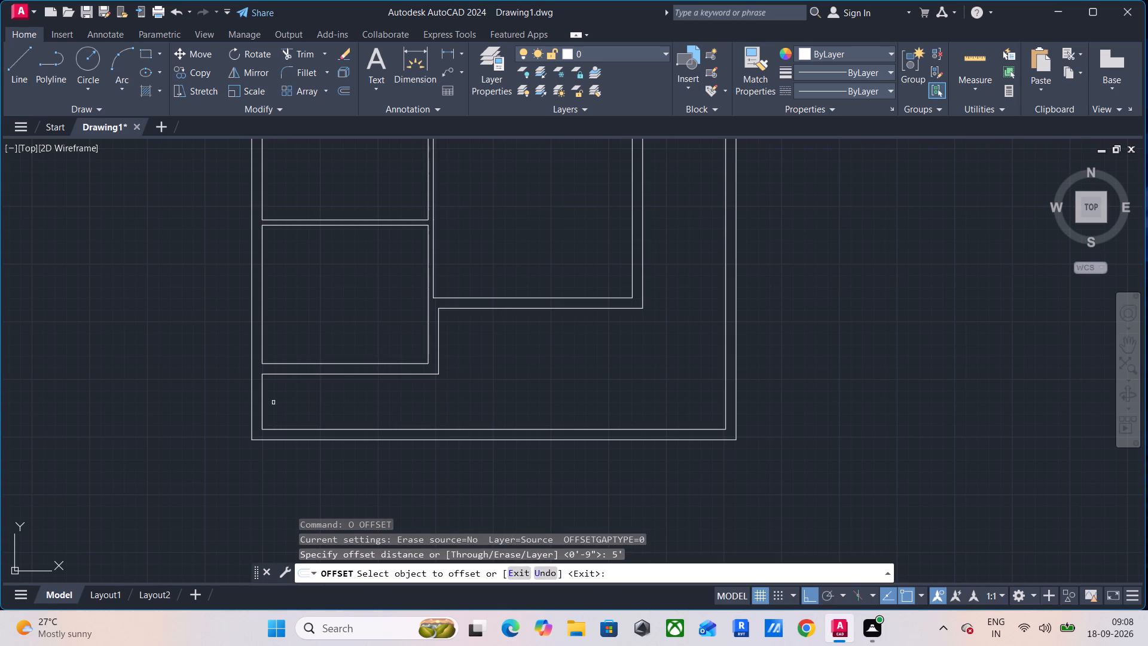
click(261, 406)
click(333, 404)
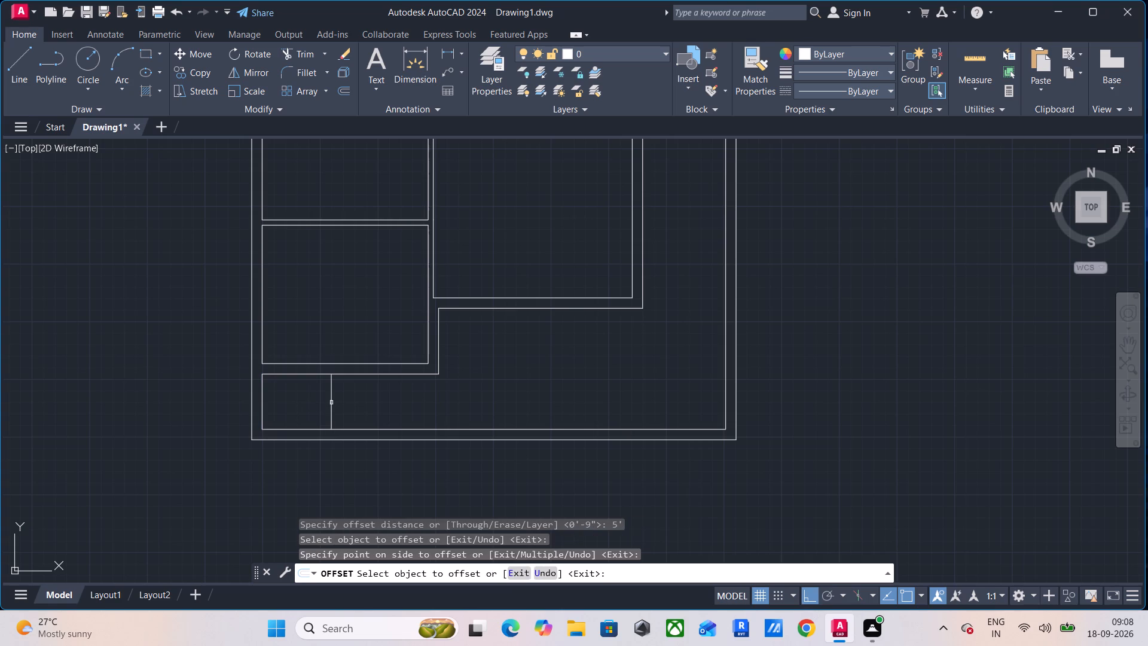
key(space)
Offset the new vertical line 4.5" east to form a partition wall in the southernmost strip.
key(space)
text(4.5)
key(Return)
scroll(334, 403, up, 3)
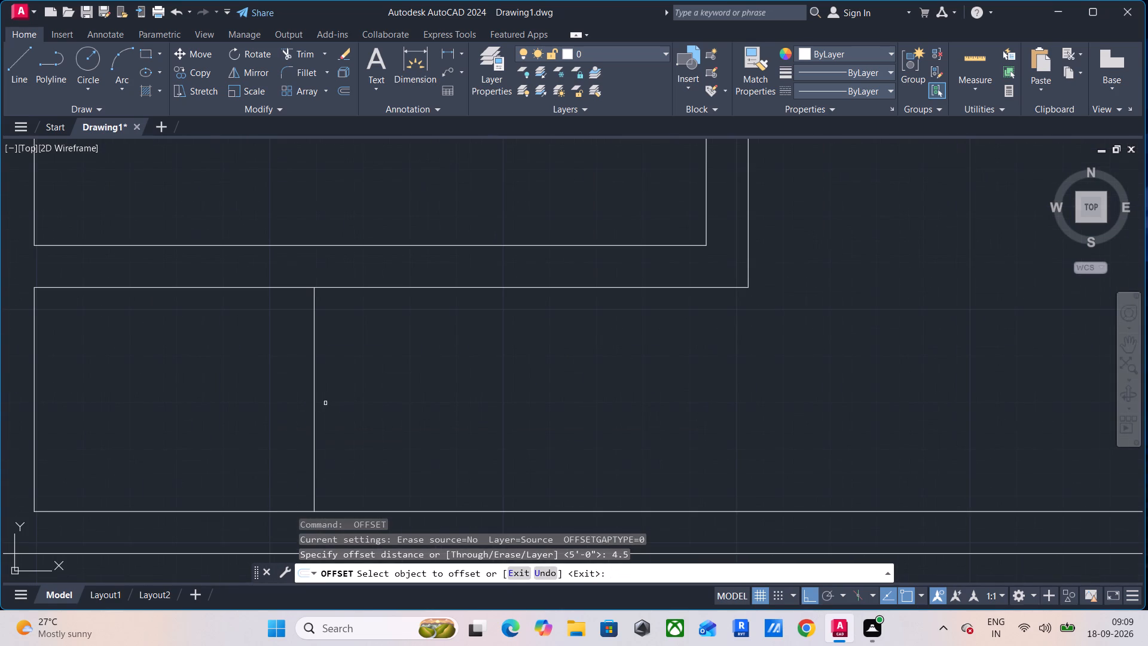
click(315, 401)
click(426, 422)
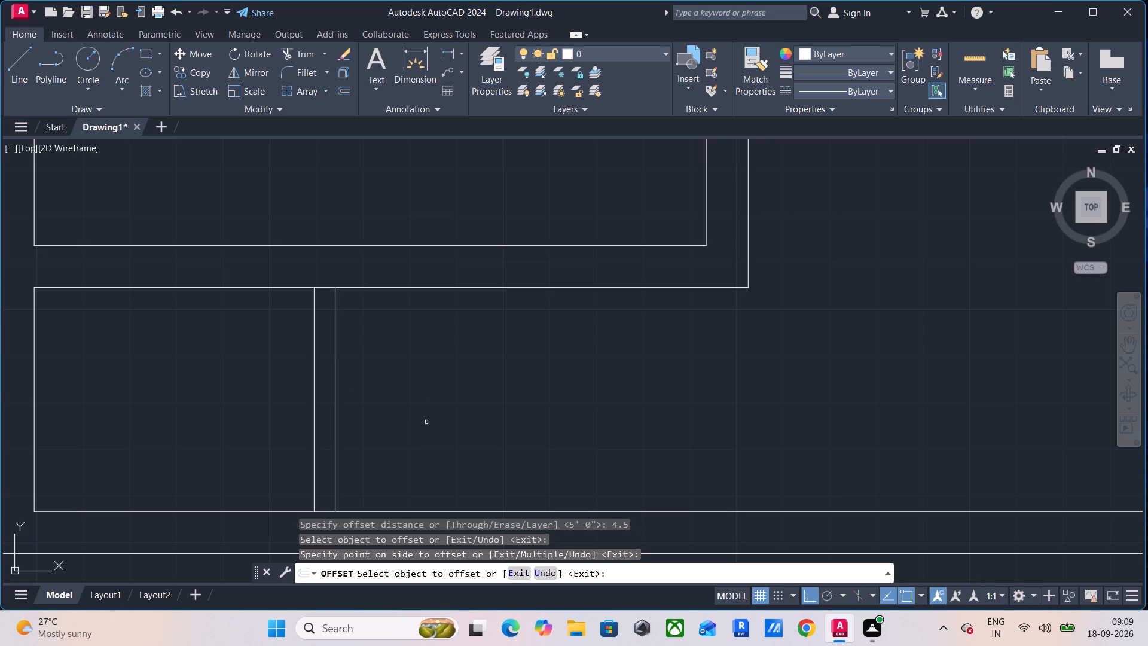
scroll(426, 422, down, 2)
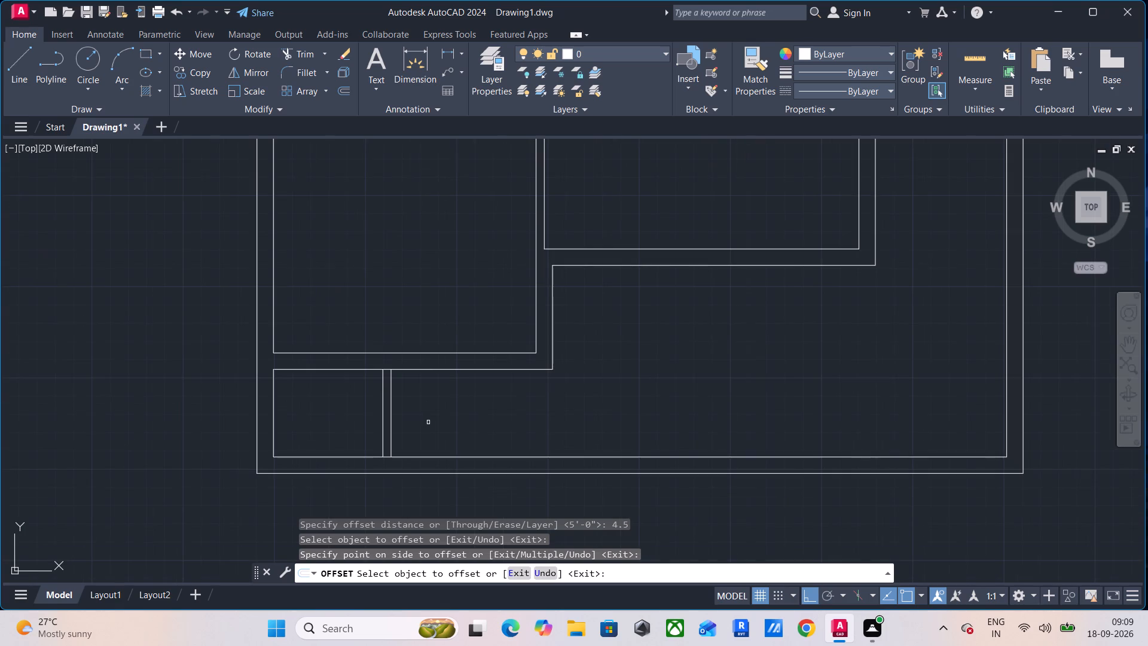
right_click(168, 377)
click(224, 397)
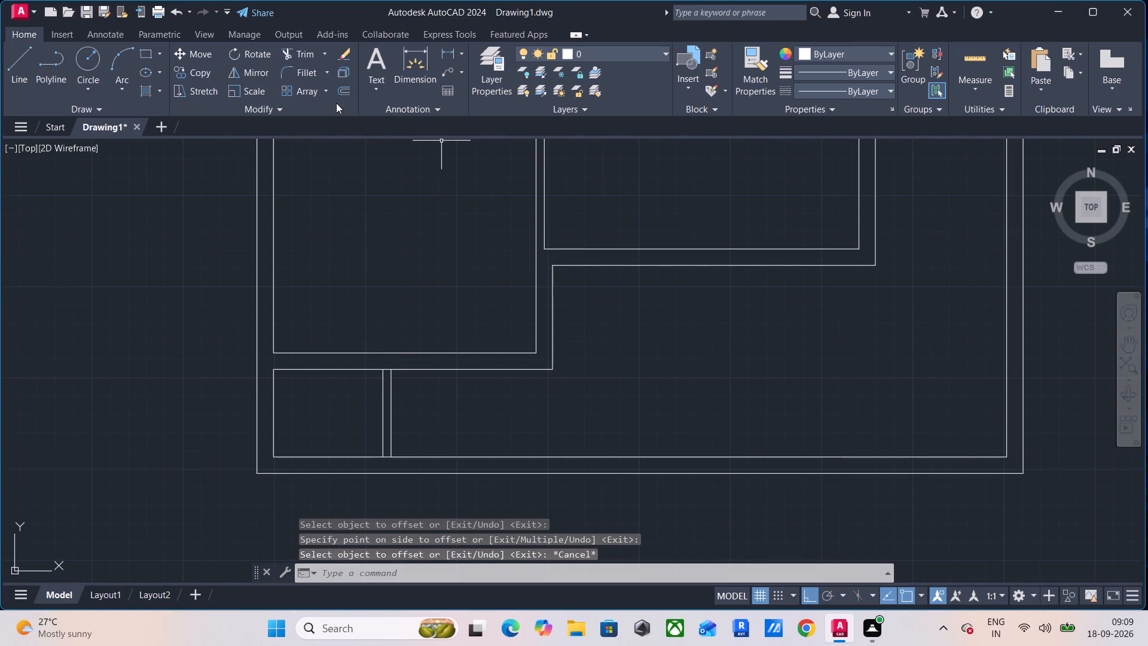
Trim the horizontal wall lines between the partition's two faces at its upper and lower ends.
click(294, 53)
scroll(390, 381, up, 4)
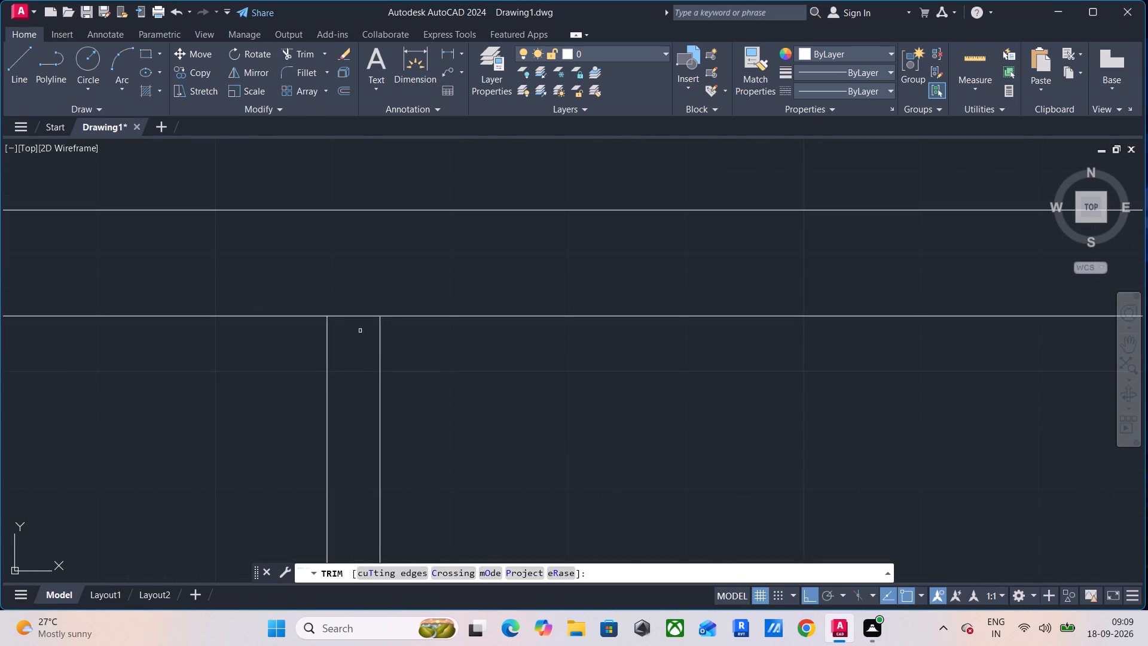
click(362, 316)
scroll(362, 323, down, 3)
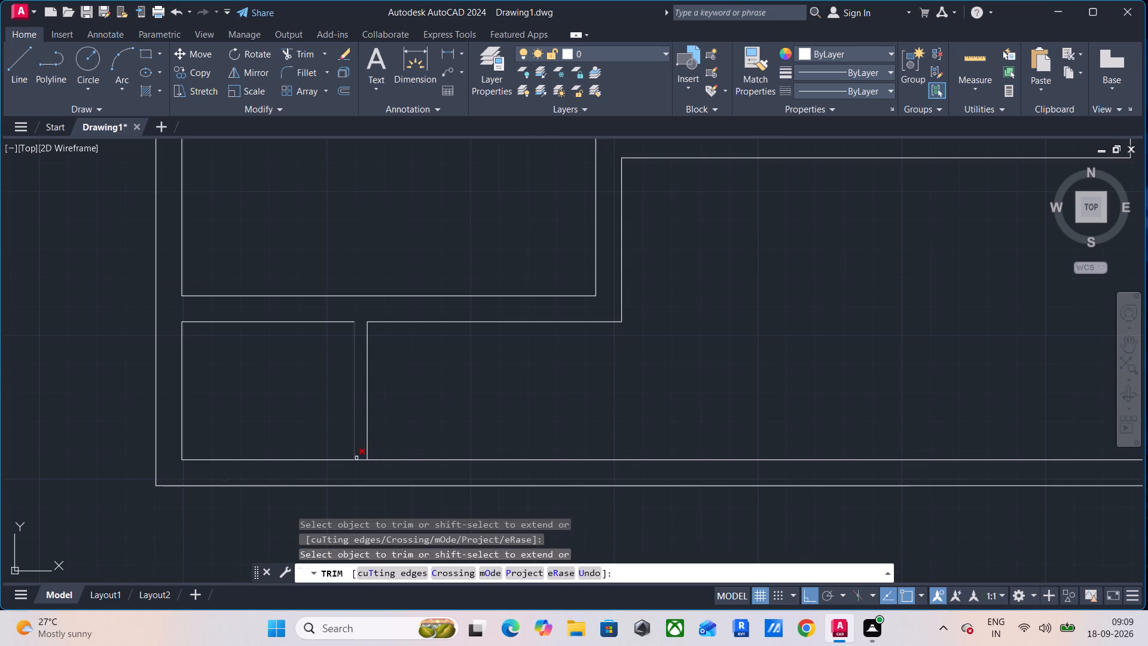
click(360, 461)
right_click(23, 351)
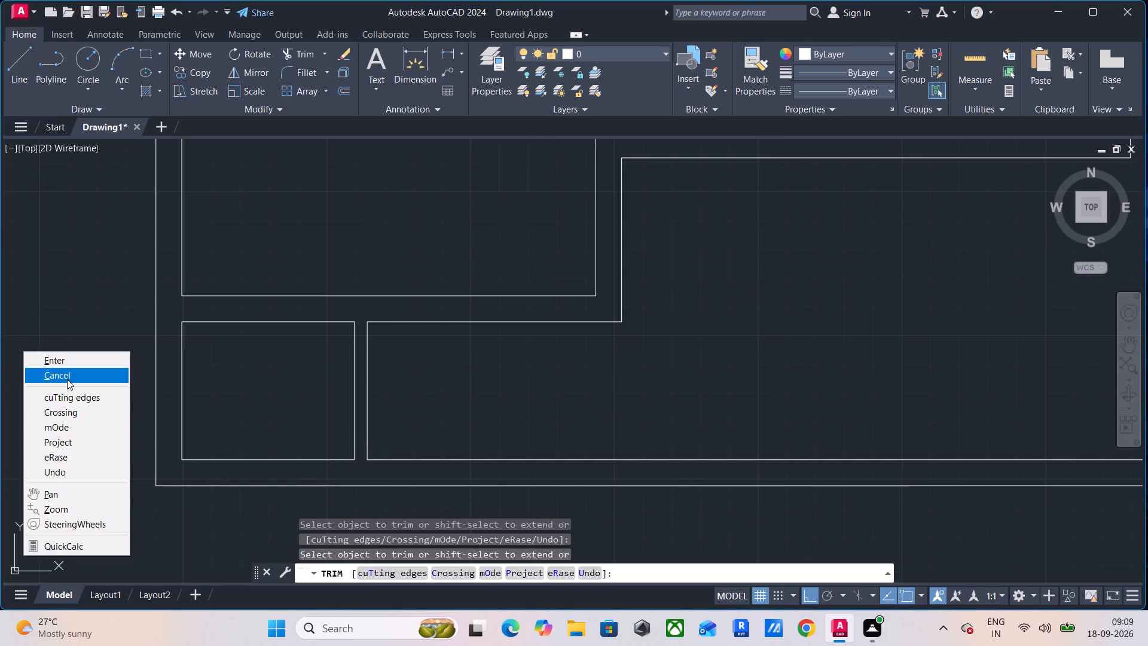
click(67, 379)
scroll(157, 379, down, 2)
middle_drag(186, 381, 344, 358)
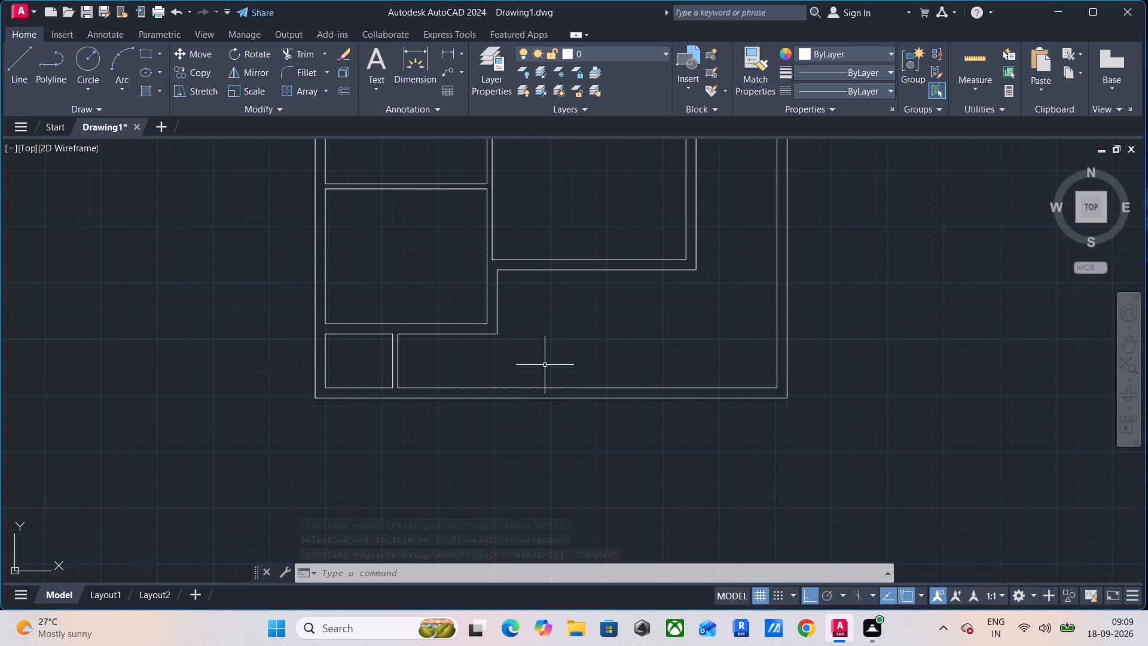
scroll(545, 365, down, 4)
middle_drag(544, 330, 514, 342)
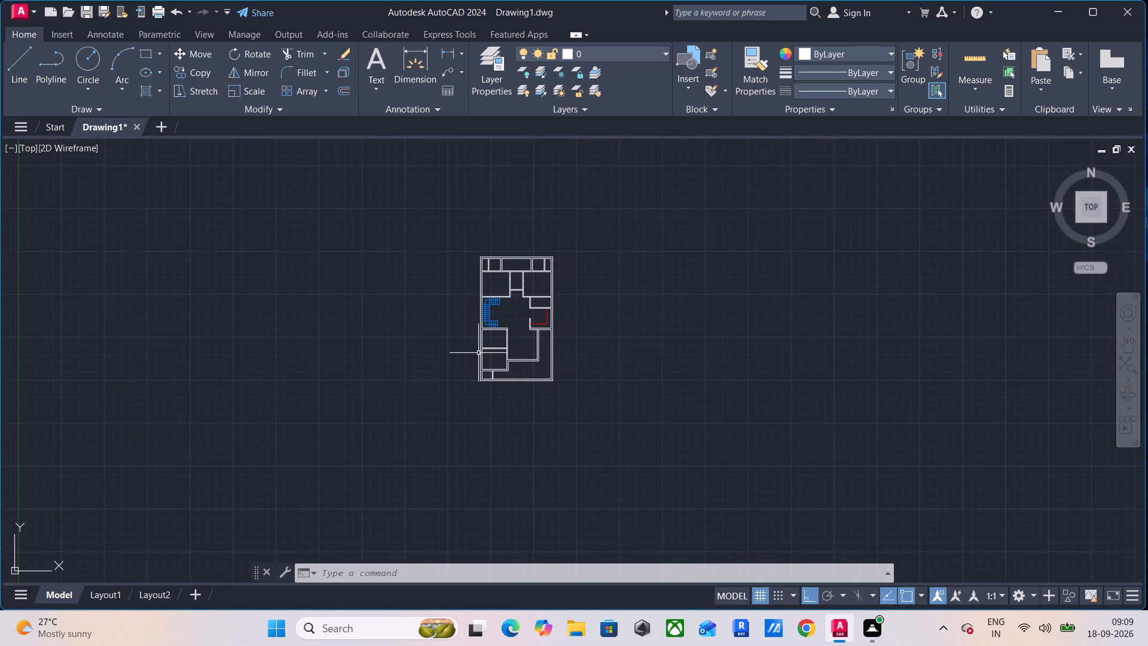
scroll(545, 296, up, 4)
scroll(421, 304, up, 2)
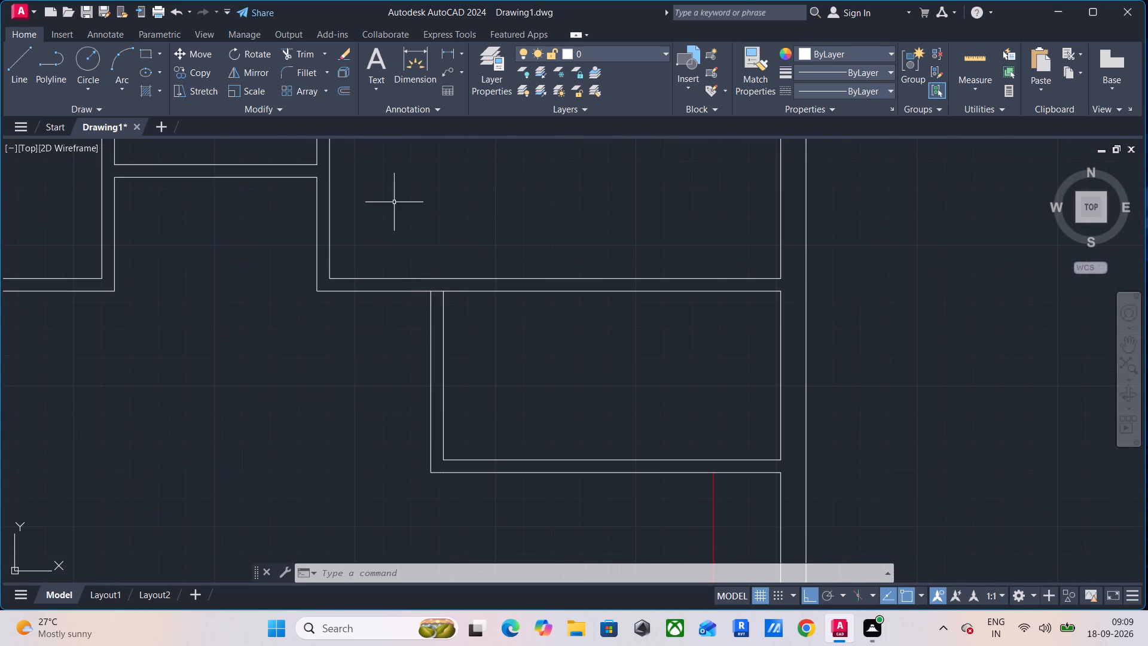
Trim the short wall-line piece between the partition's two faces at the upper corner of the small room north of the kitchen.
click(295, 53)
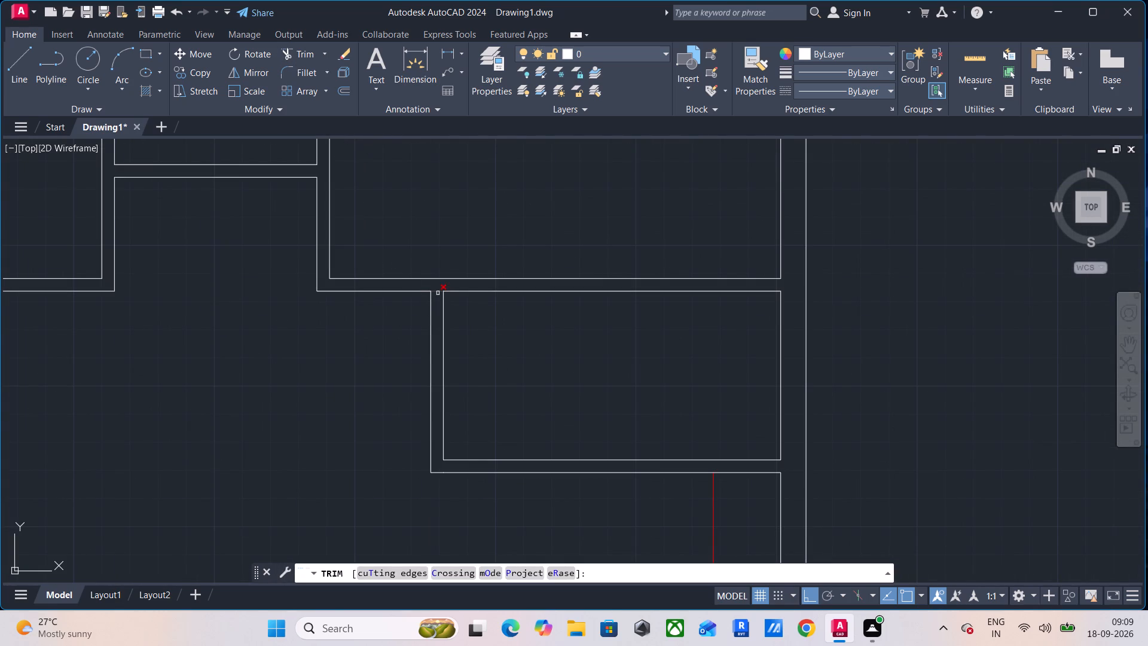
click(438, 292)
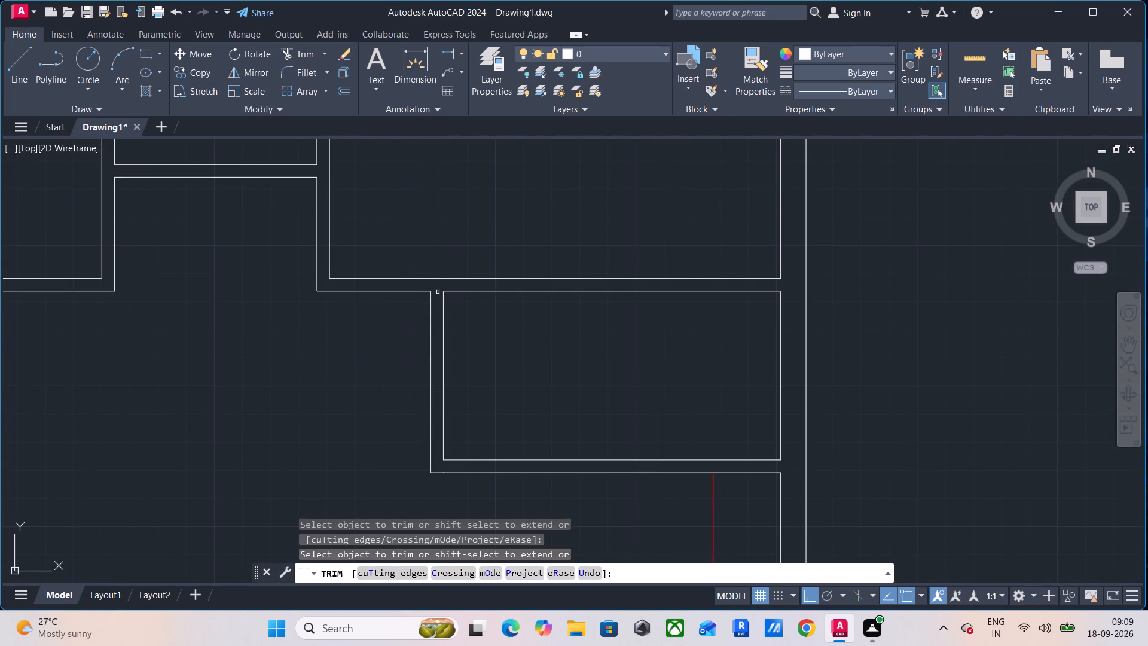
scroll(438, 294, down, 2)
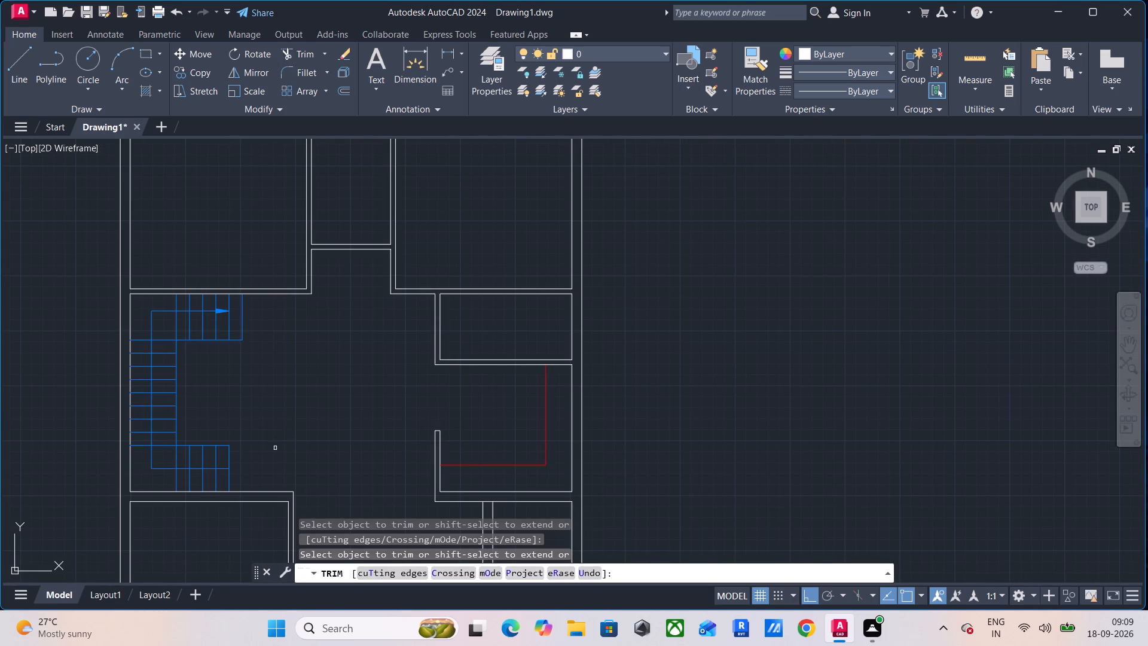
right_click(298, 398)
click(353, 203)
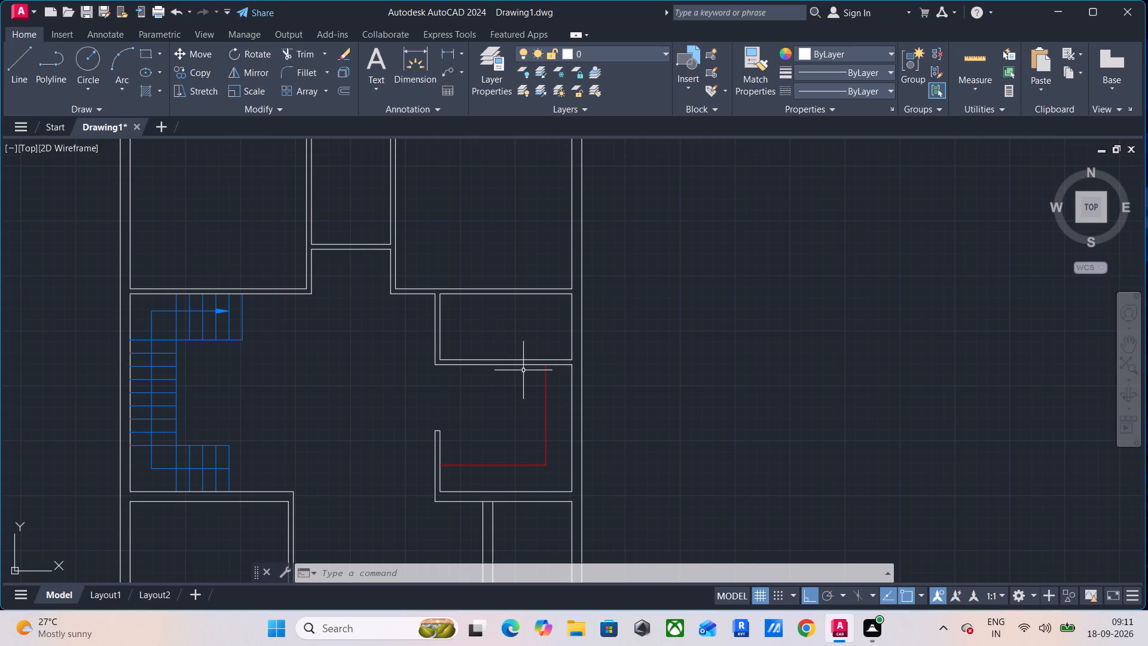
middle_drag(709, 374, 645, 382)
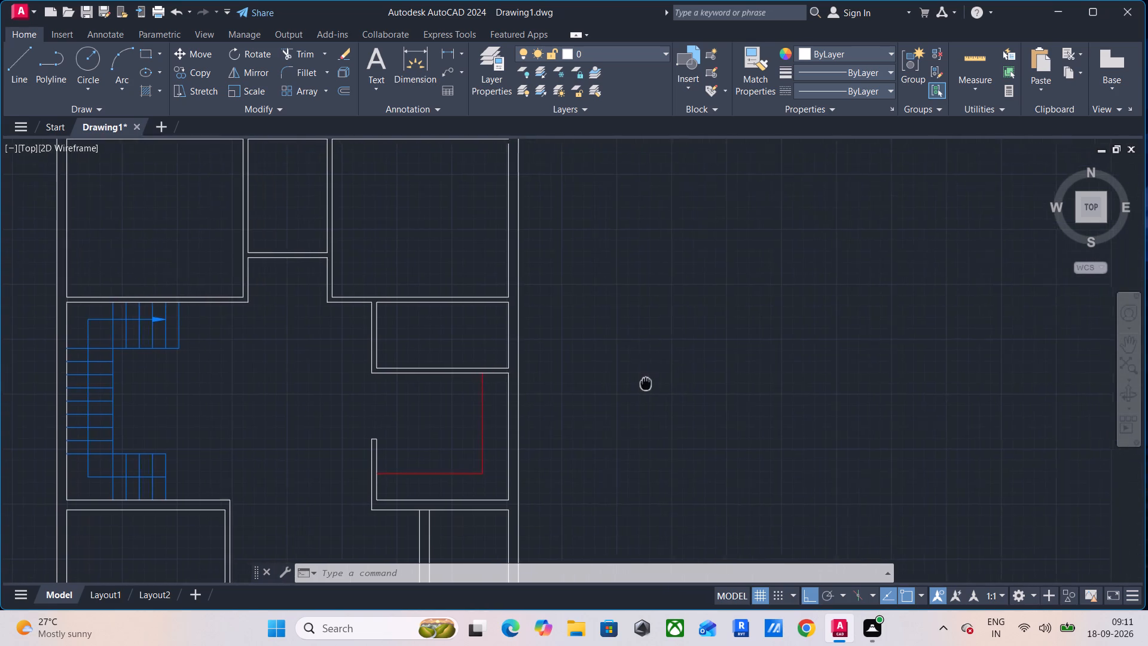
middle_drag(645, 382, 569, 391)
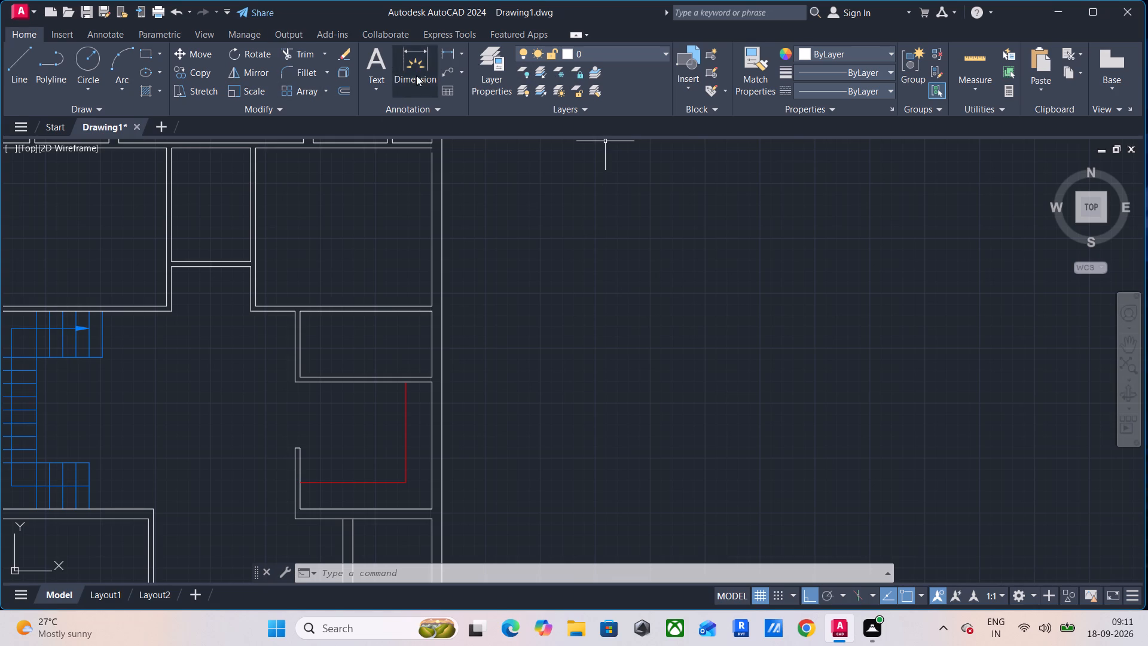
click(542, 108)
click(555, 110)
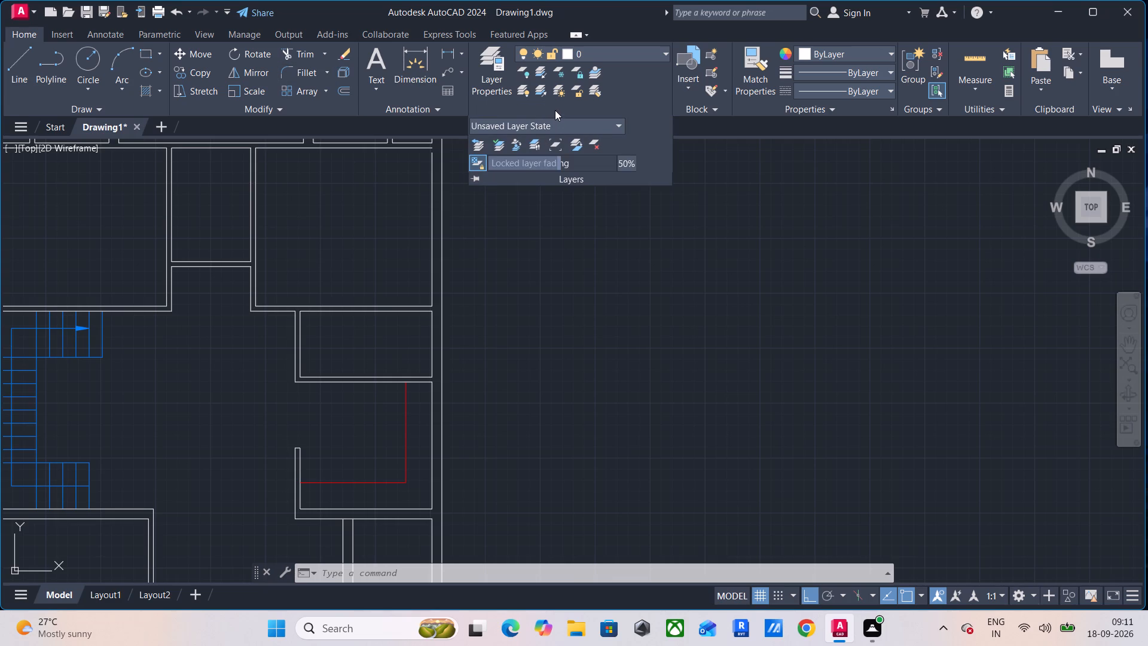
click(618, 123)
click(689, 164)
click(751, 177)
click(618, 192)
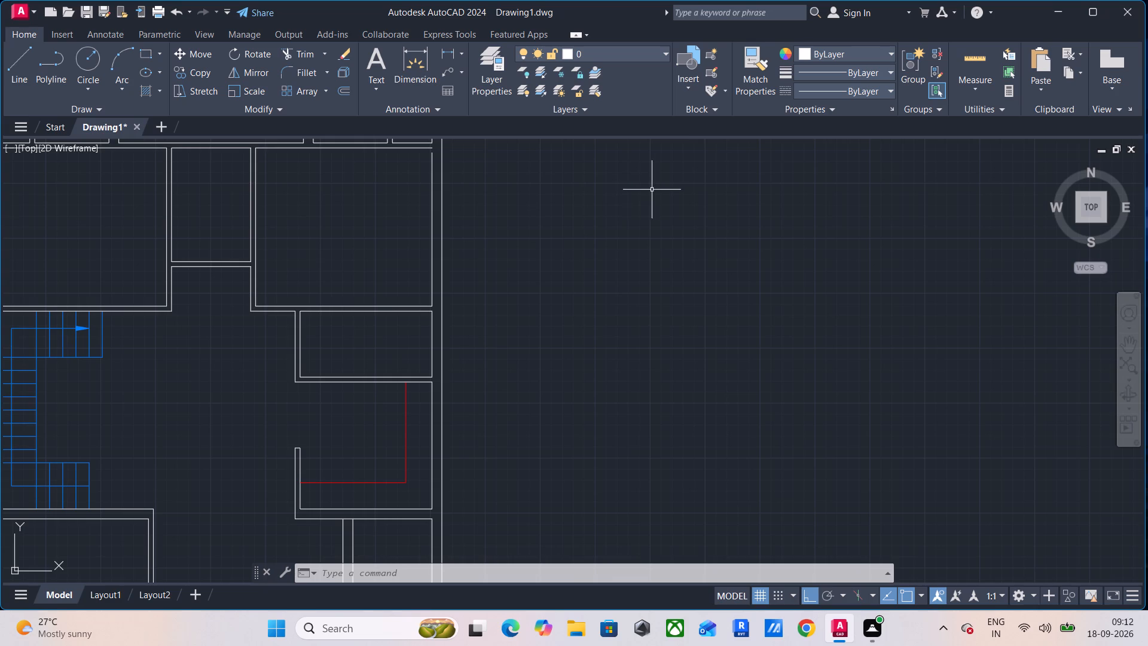
Add a multiline text label reading "M . BEDROOM" in the empty space east of the floor plan.
click(374, 73)
click(566, 246)
click(625, 263)
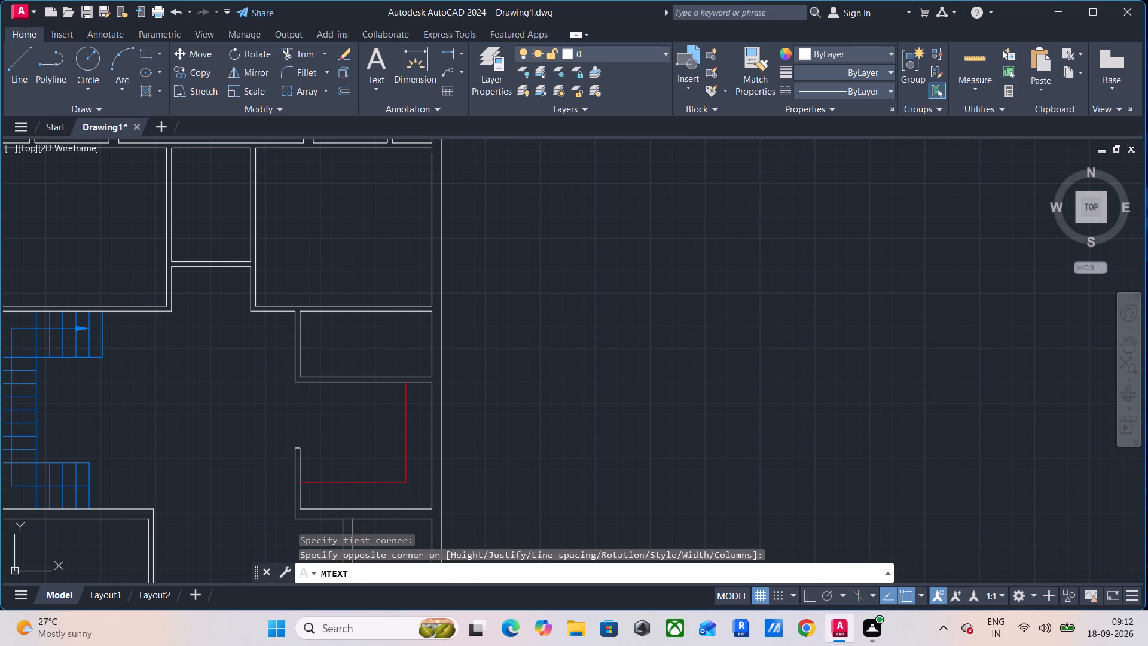
scroll(571, 243, up, 1)
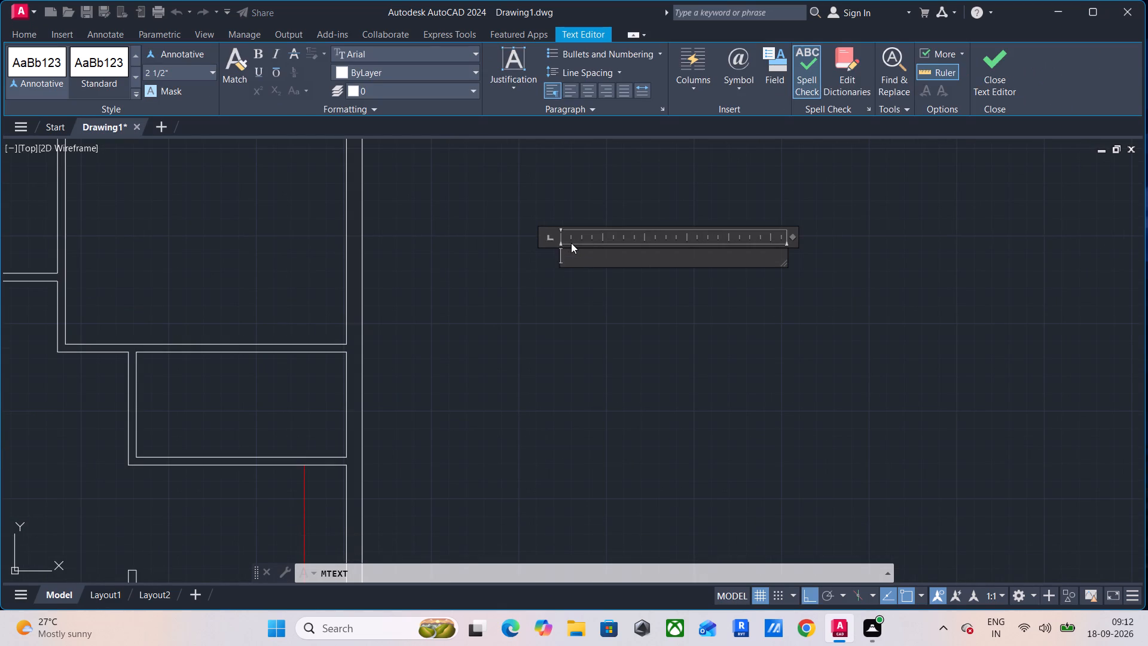
key(m)
key(space)
text(. BE)
key(d)
text(ROOM)
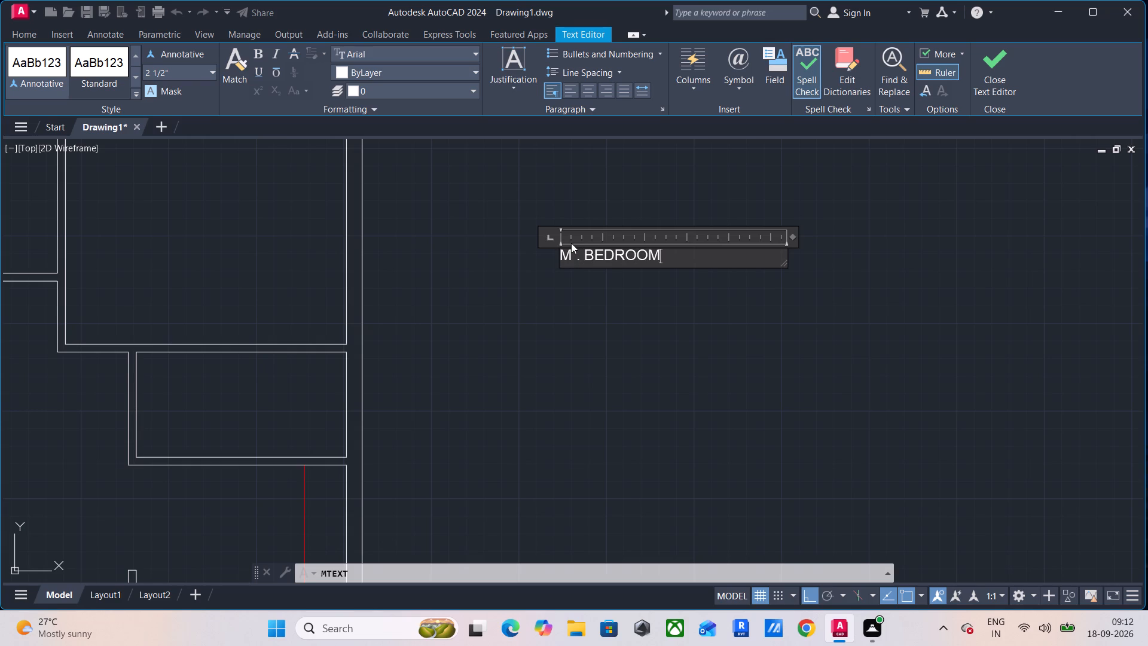
click(1000, 63)
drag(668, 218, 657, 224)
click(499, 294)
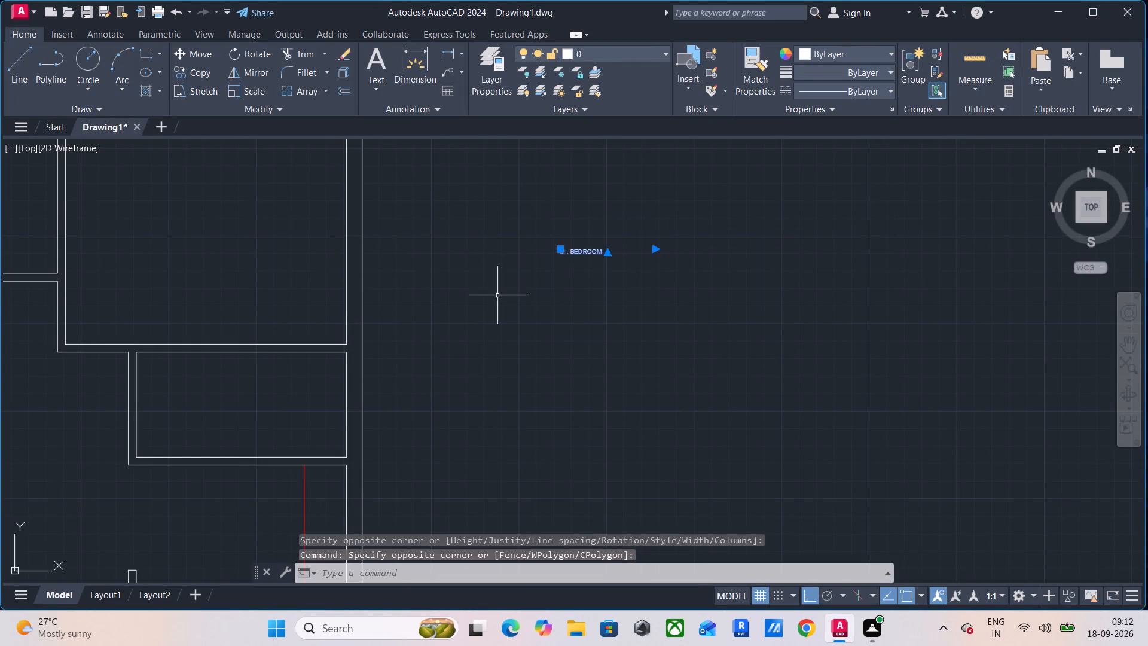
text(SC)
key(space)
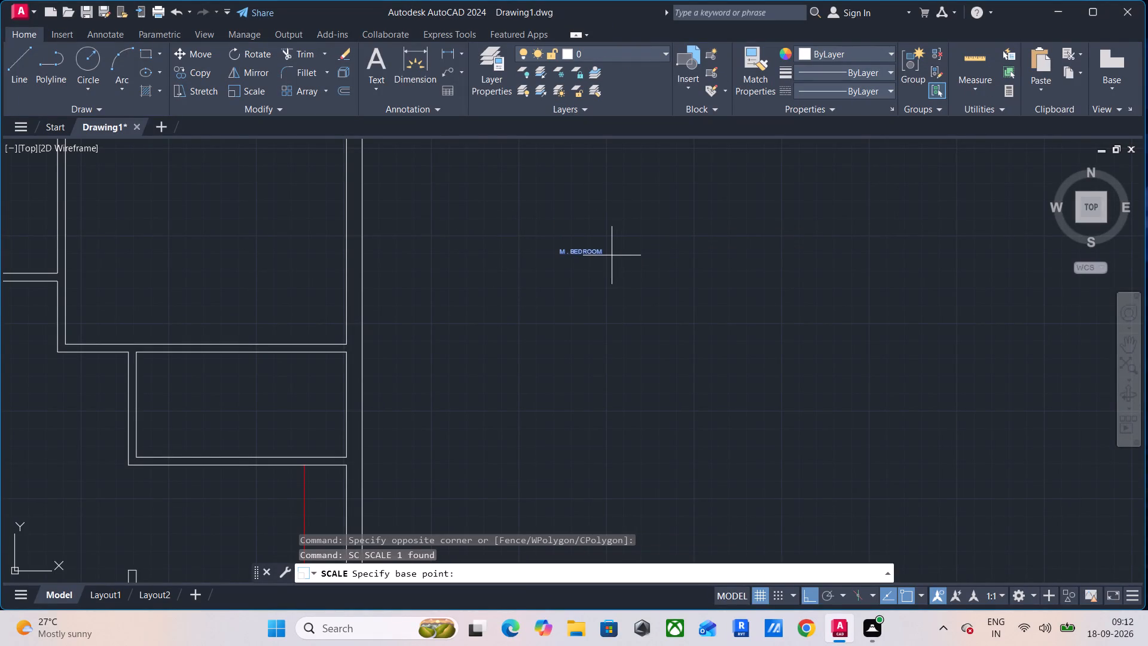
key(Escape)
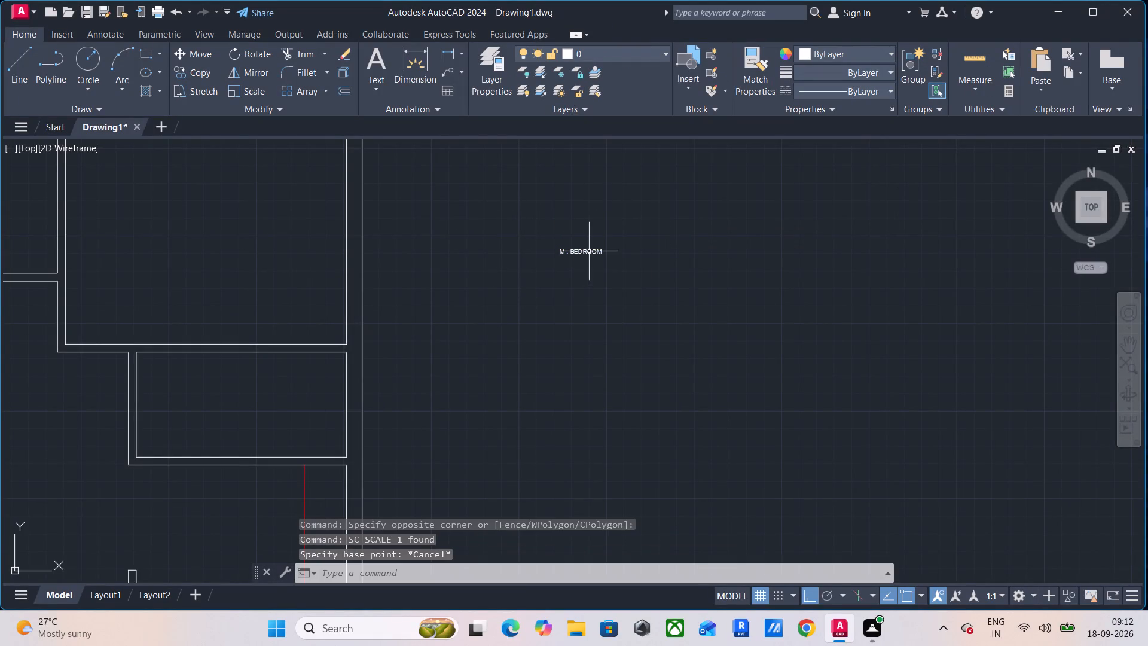
Try text heights of 4' and 2' on the "M . BEDROOM" label and settle on 1'.
drag(643, 227, 607, 258)
click(519, 297)
right_click(588, 245)
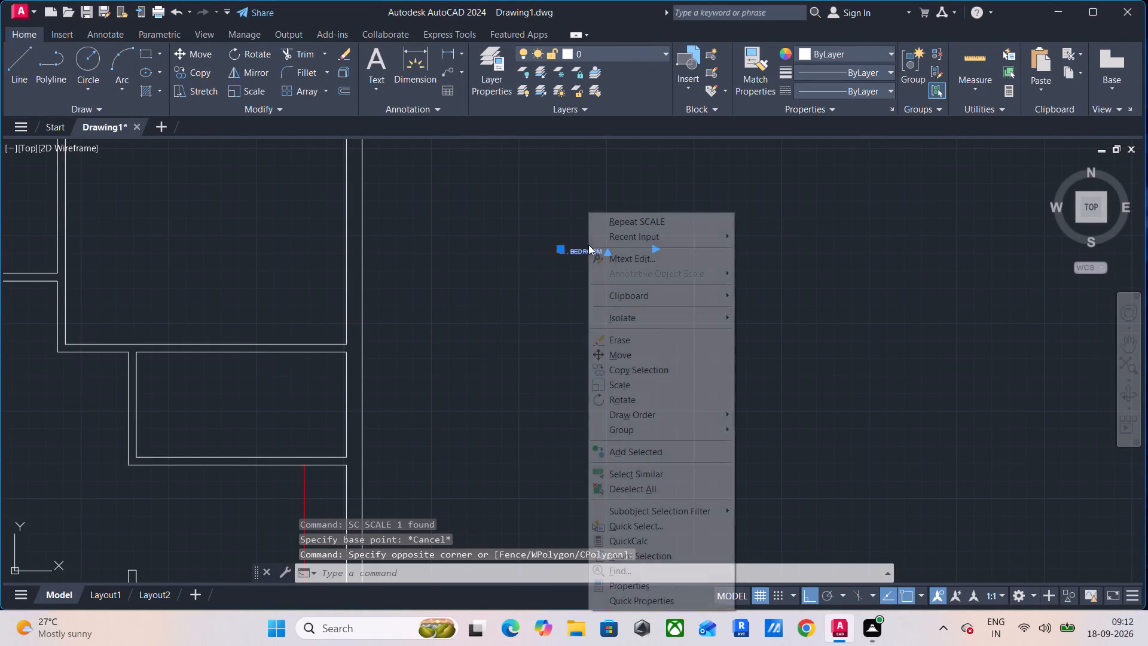
click(657, 585)
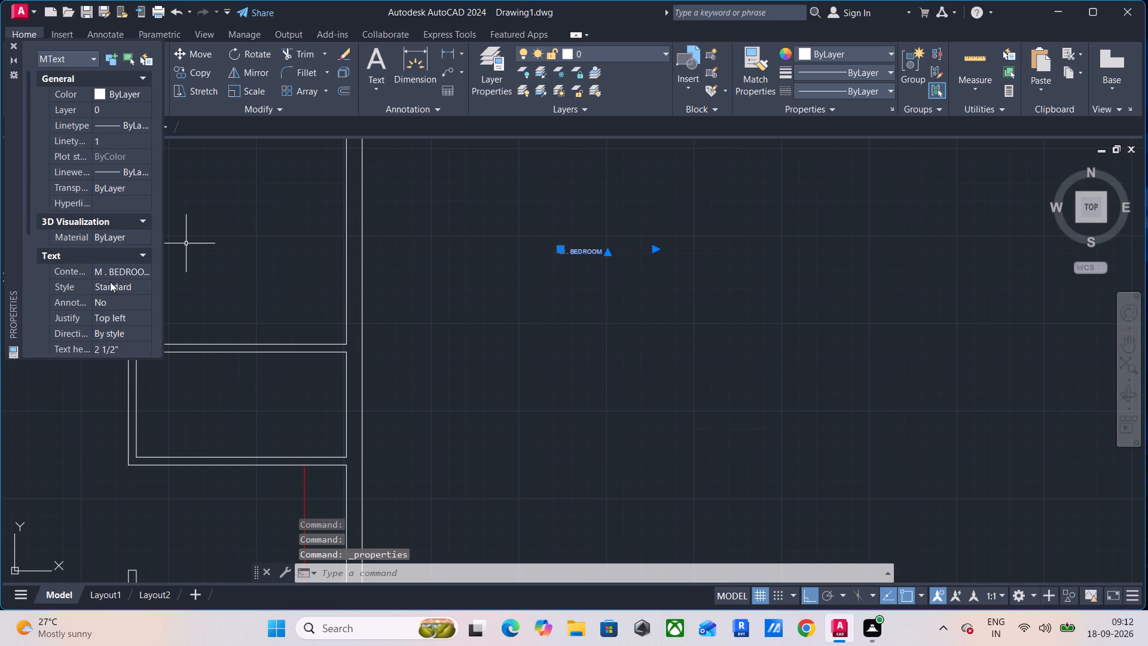
scroll(118, 330, down, 1)
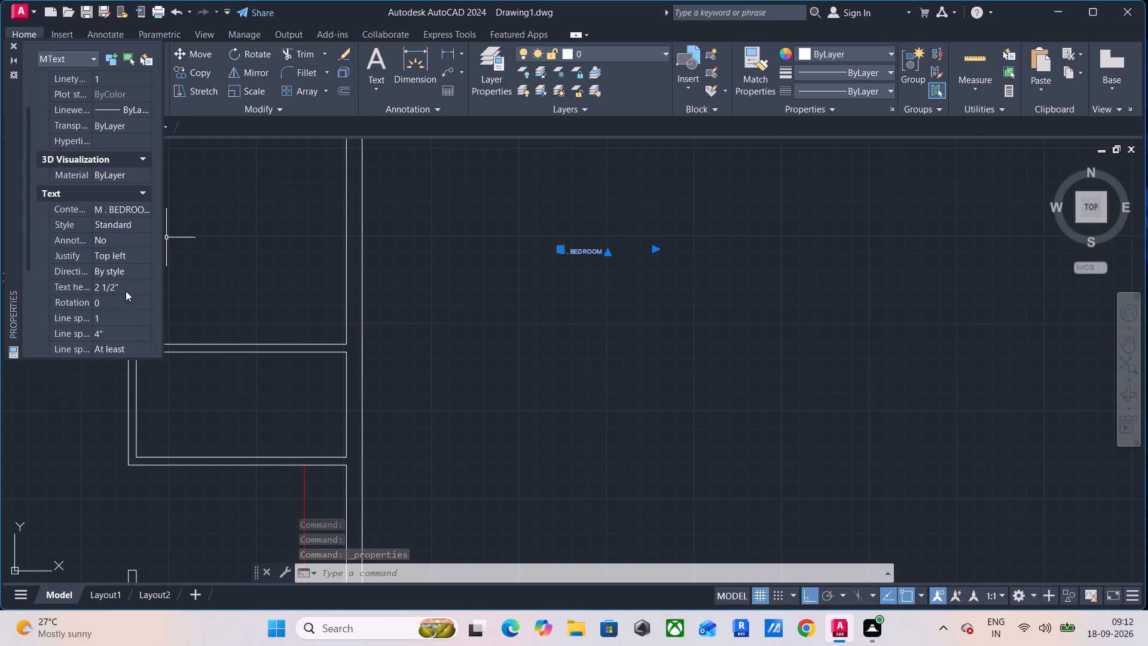
click(128, 282)
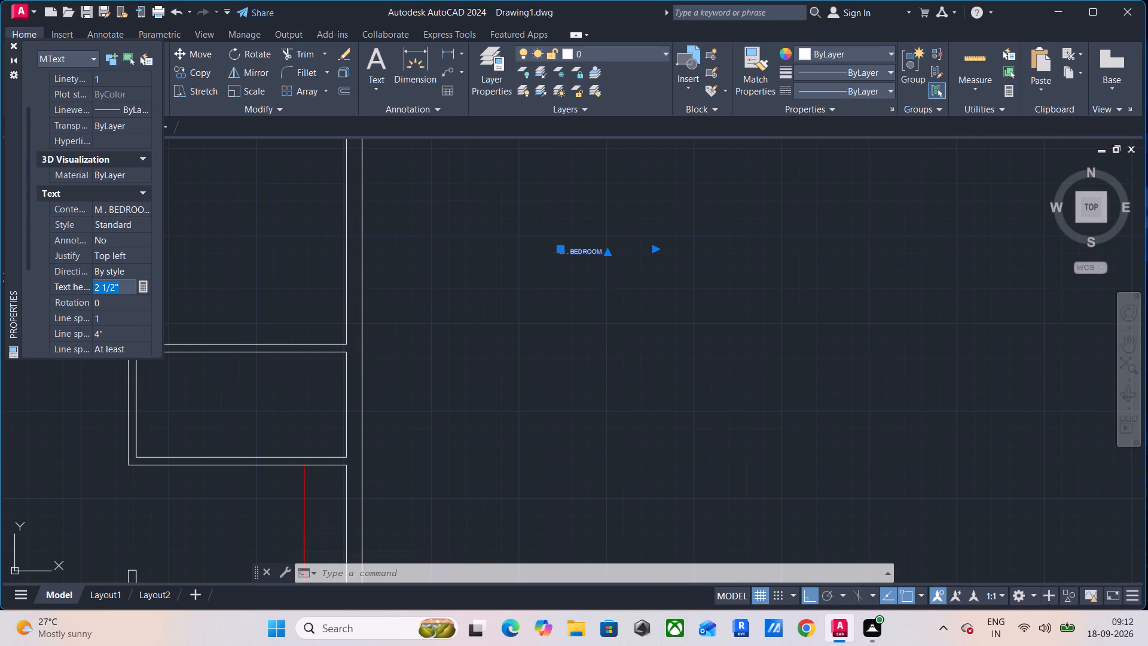
text(4')
key(Return)
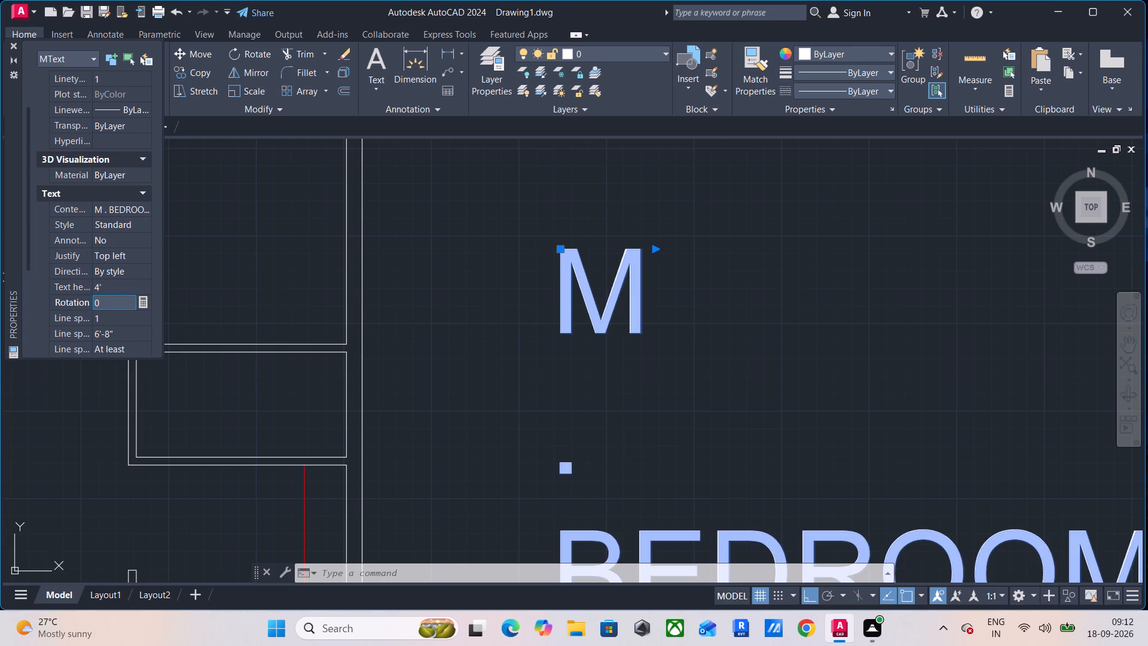
click(112, 280)
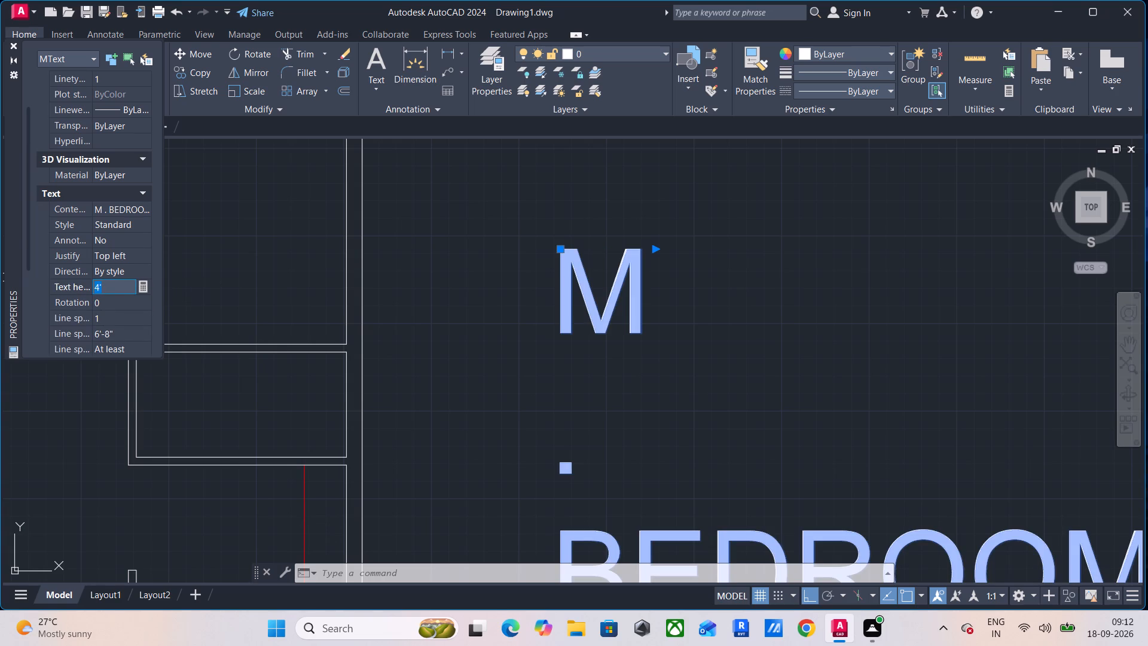
text(2')
key(Return)
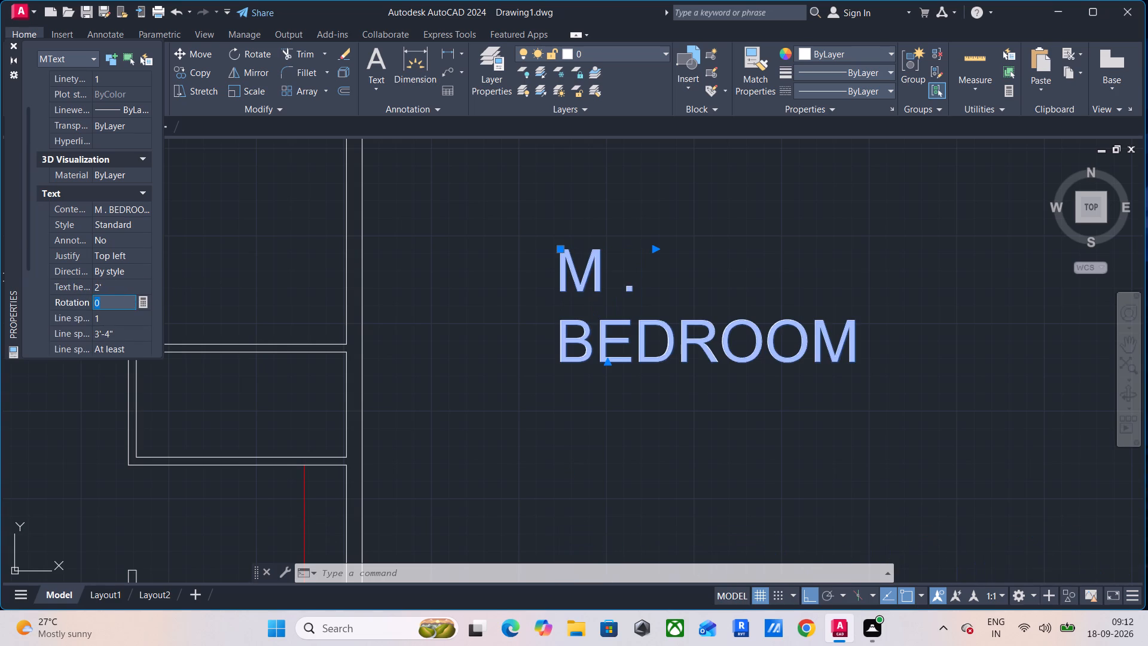
click(121, 287)
text(1')
key(Return)
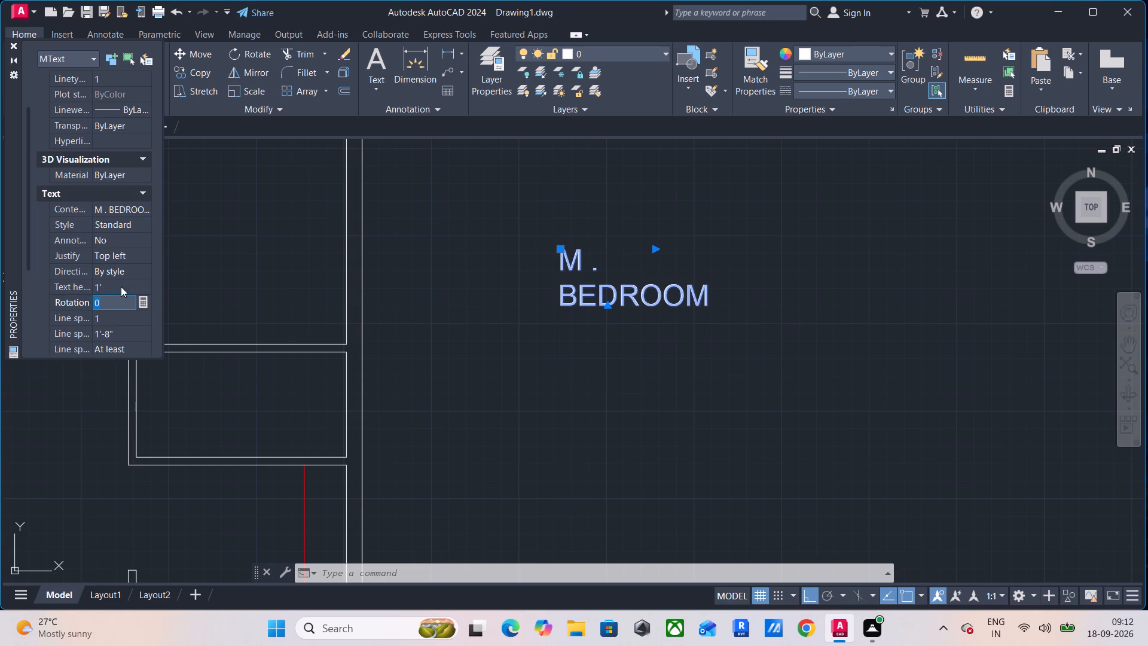
Widen the "M . BEDROOM" text frame eastward so the label fits on a single line, and close its properties.
click(120, 316)
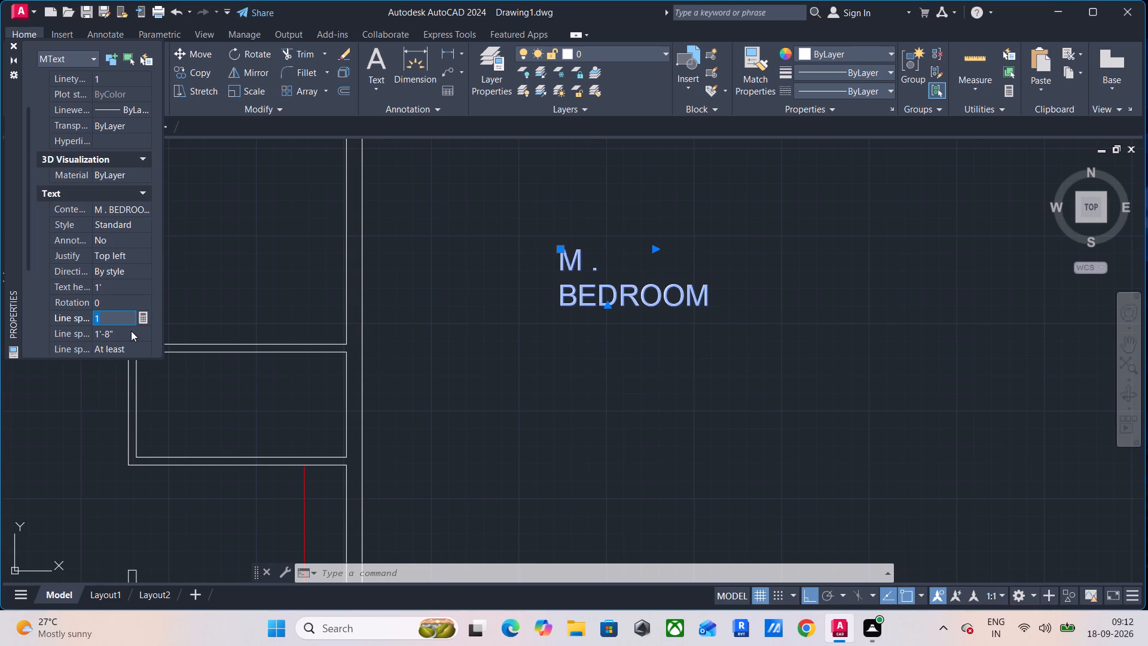
click(658, 246)
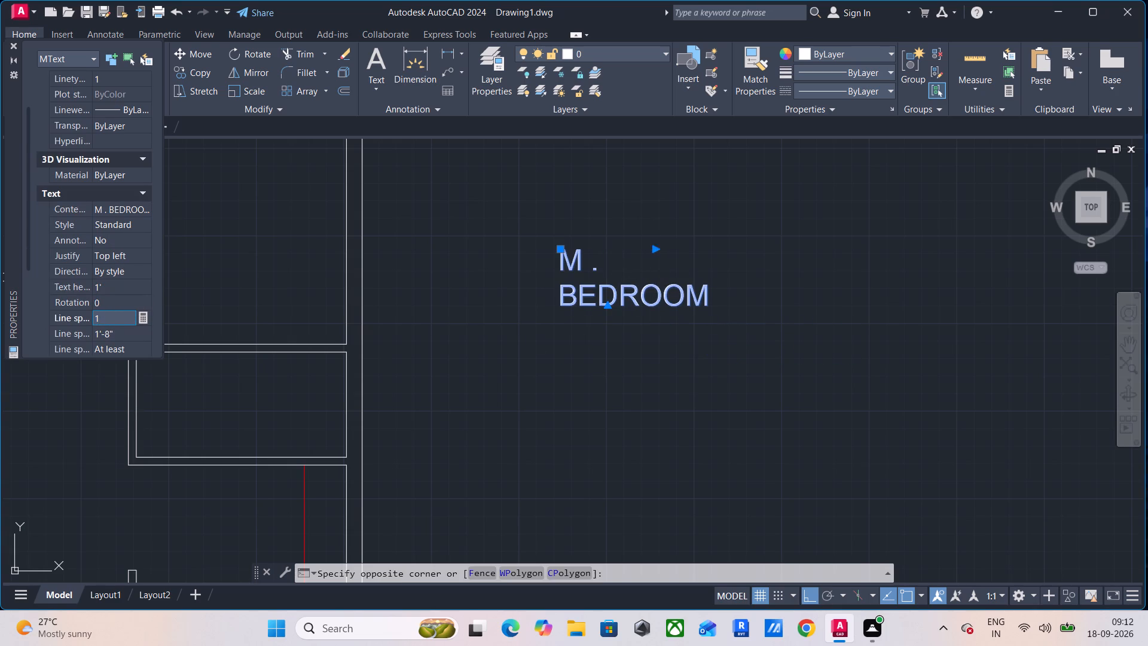
click(650, 254)
click(654, 251)
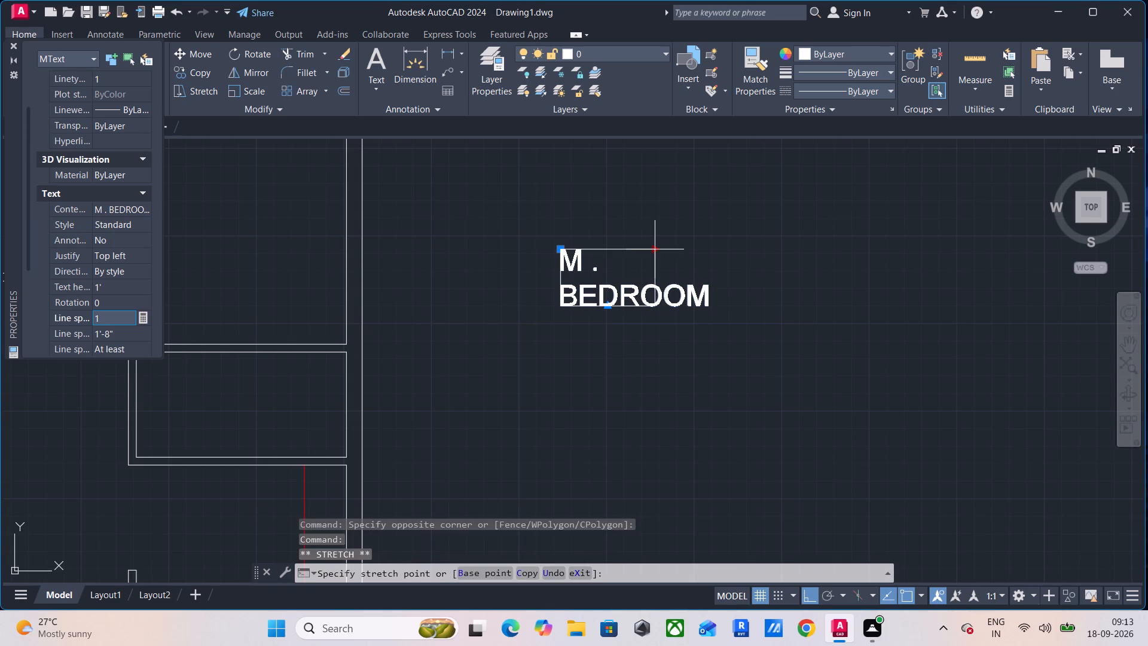
drag(655, 248, 749, 248)
drag(655, 246, 759, 248)
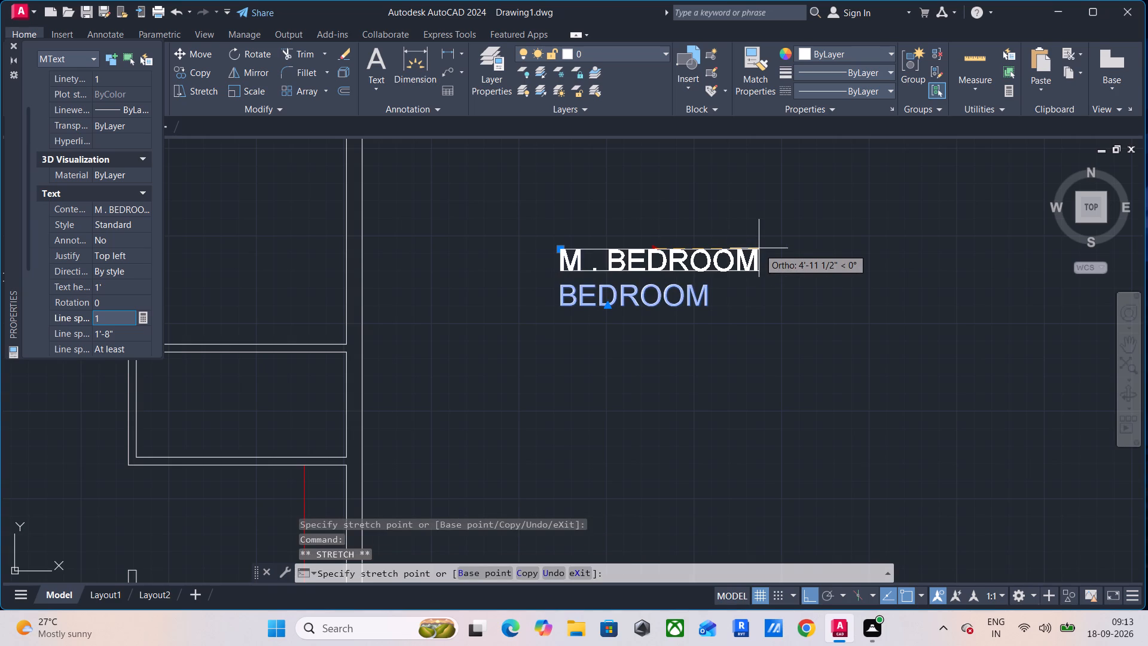
click(806, 252)
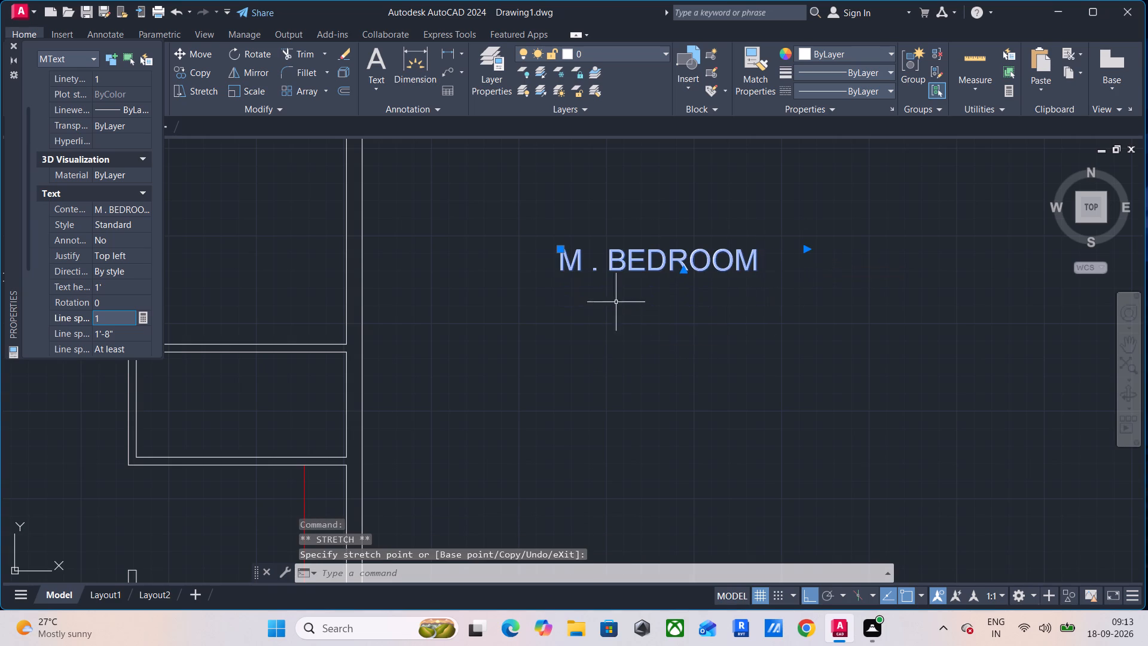
click(13, 44)
Move the "M . BEDROOM" label from outside the plan horizontally into the large east room above the small room.
scroll(655, 313, down, 1)
middle_drag(658, 316, 848, 342)
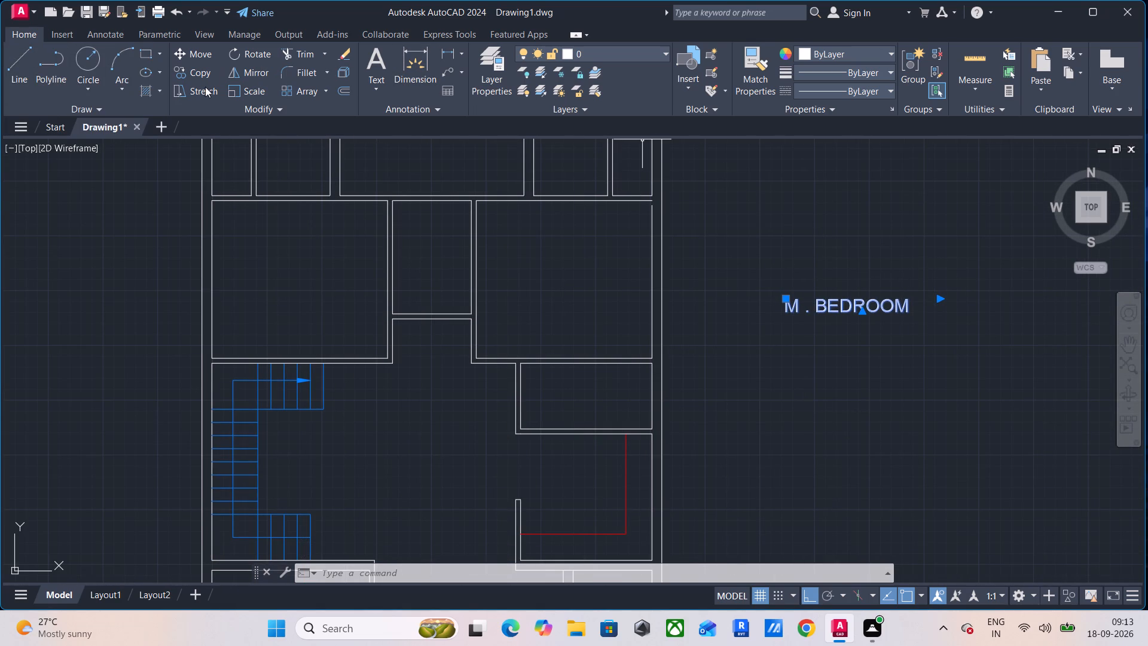
click(194, 59)
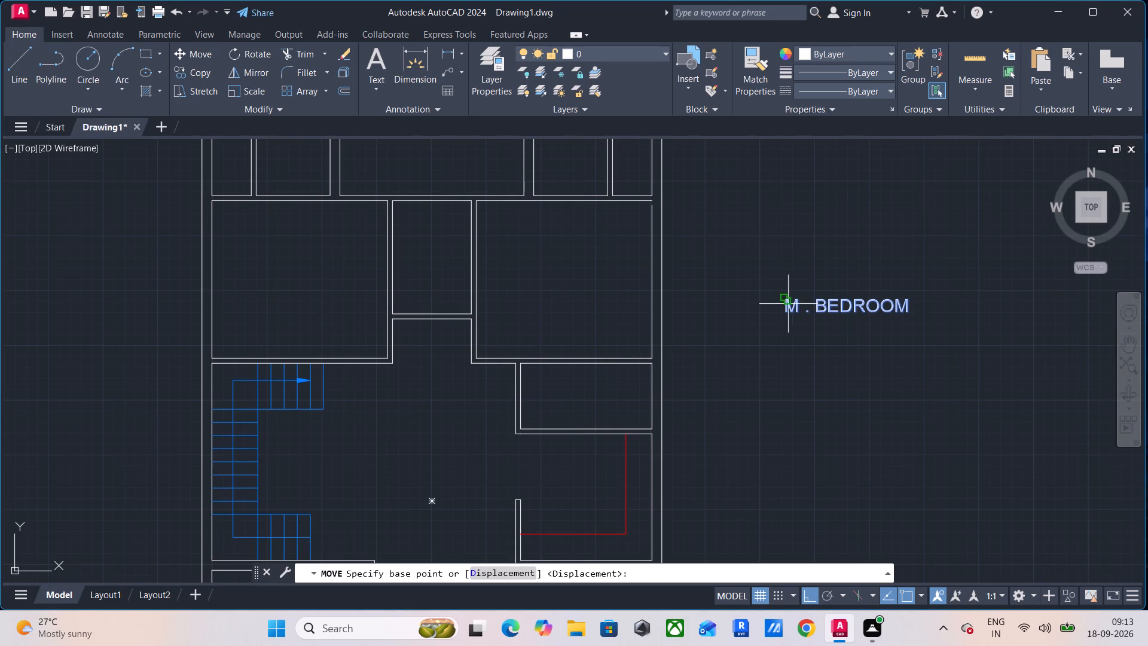
click(782, 297)
click(515, 271)
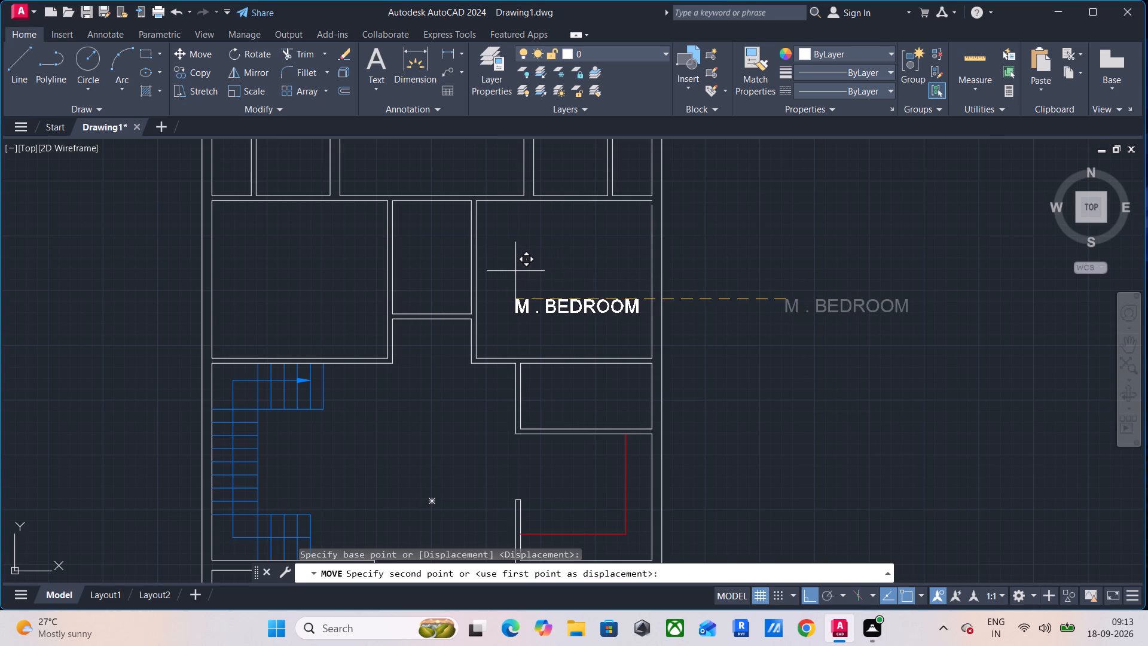
Place the "M . BEDROOM" label in the large east room, then shift it about 2'-6" north and slightly west.
click(520, 303)
click(191, 51)
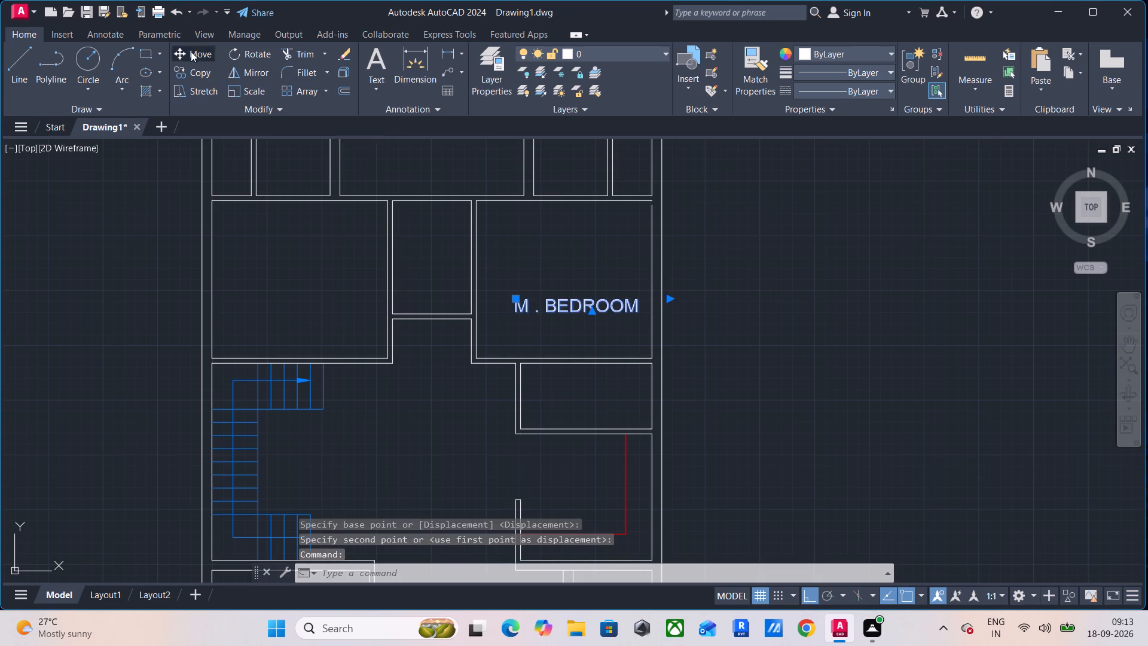
click(511, 297)
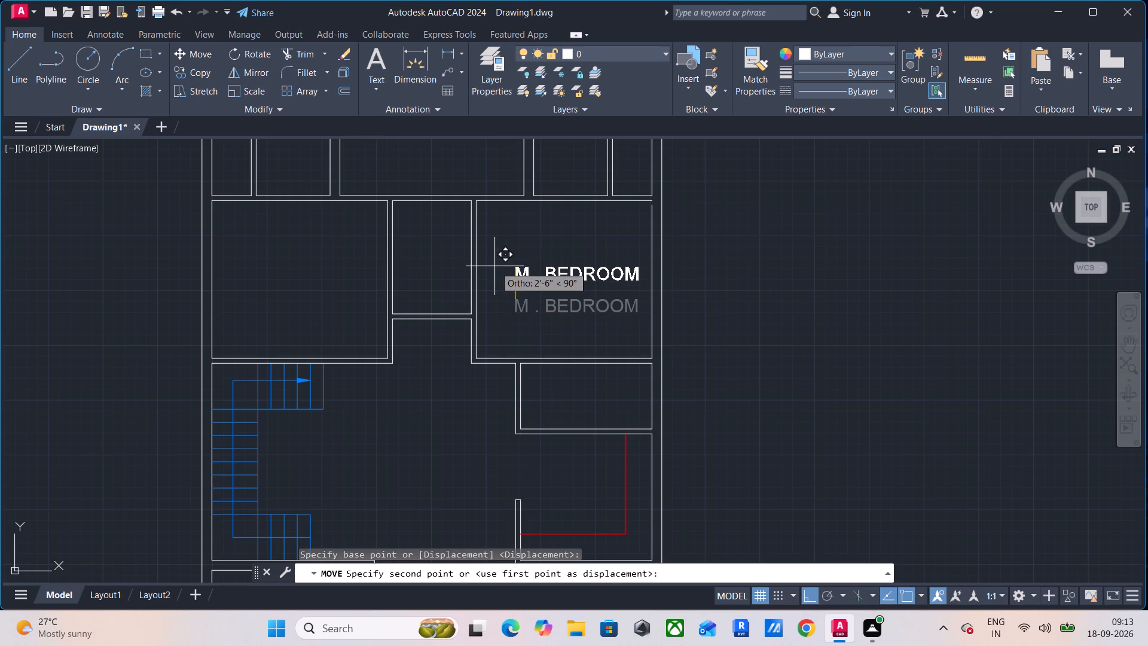
click(494, 266)
click(561, 268)
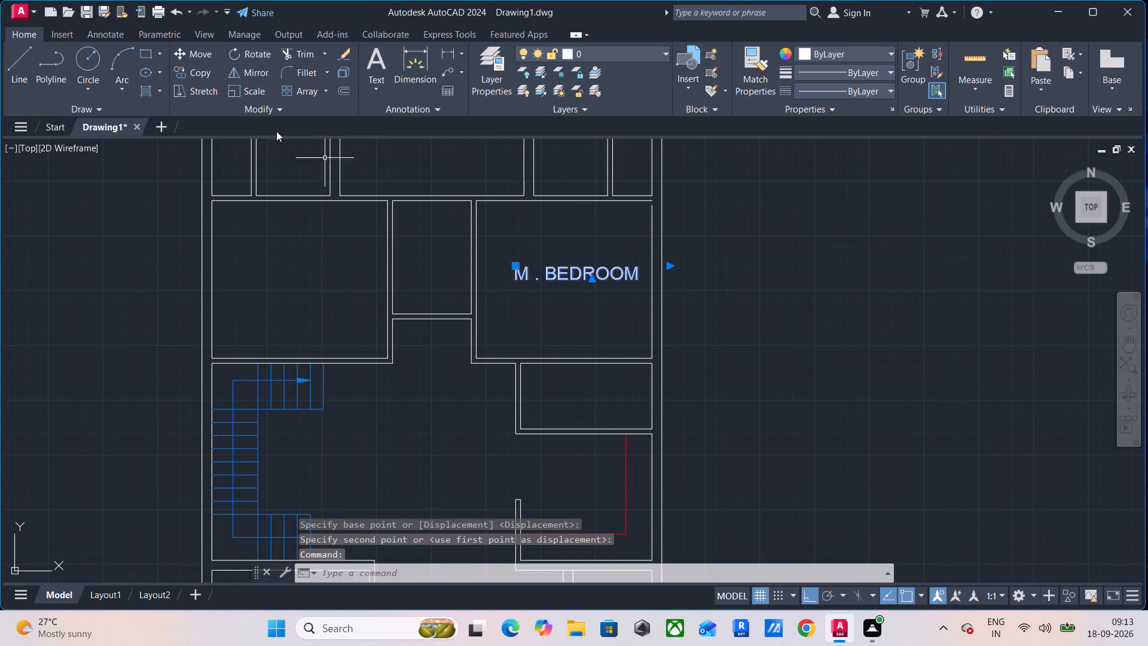
click(196, 54)
drag(512, 267, 502, 267)
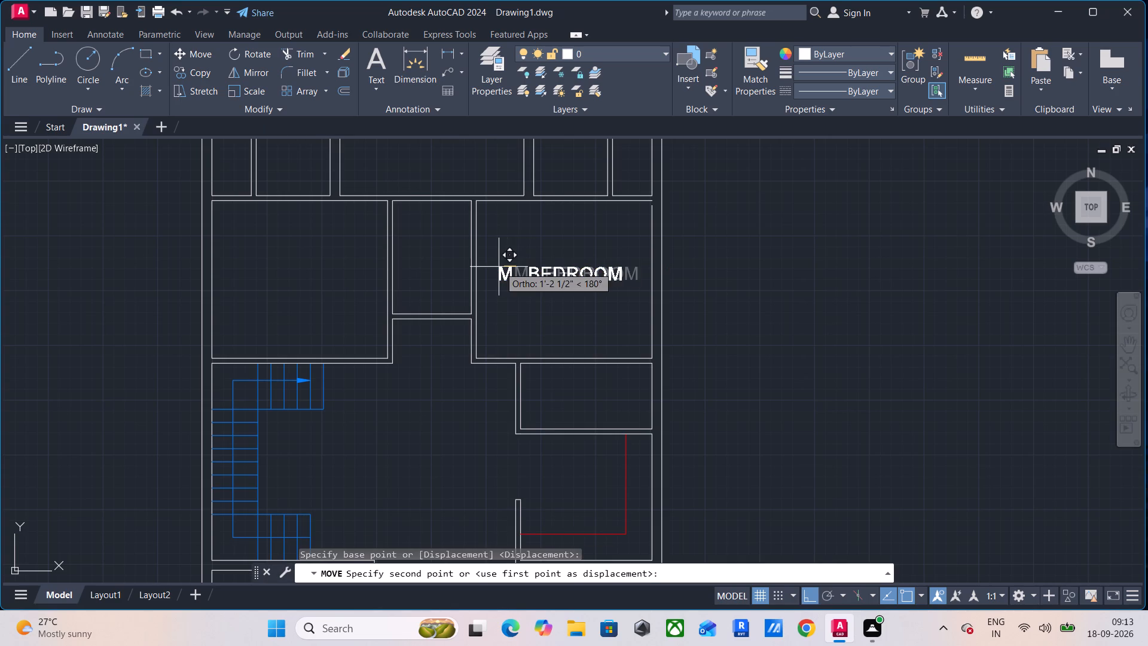
click(504, 267)
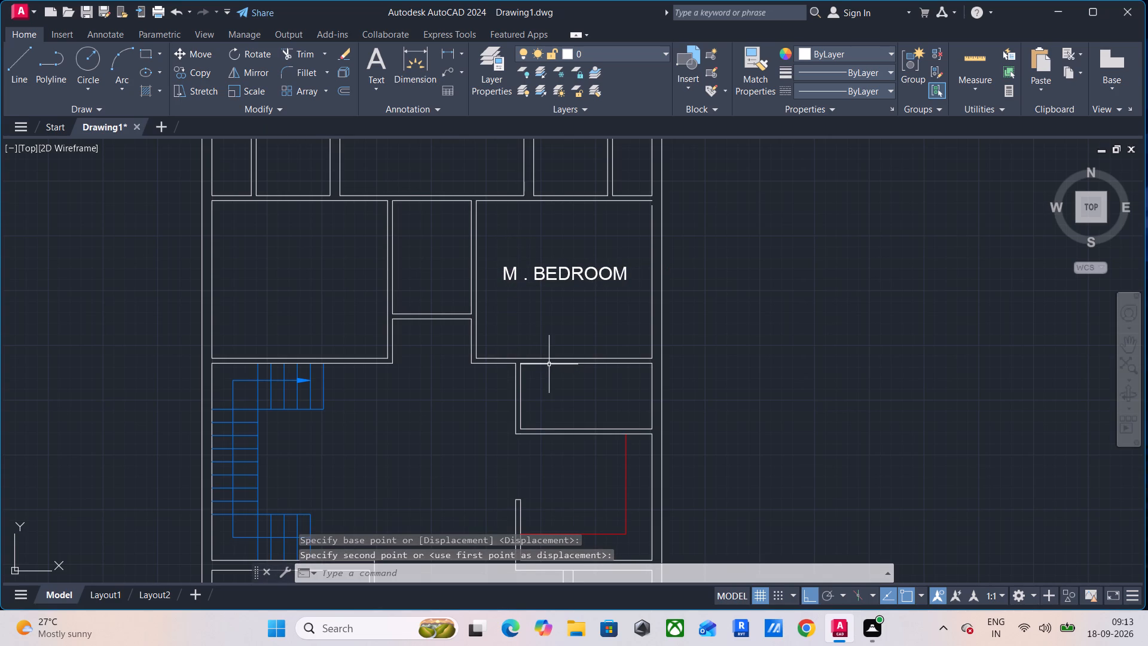
key(Escape)
key(Escape)
key(Escape)
Try a text height of 10" on the "M . BEDROOM" label, settle on 8", and close its properties.
click(573, 269)
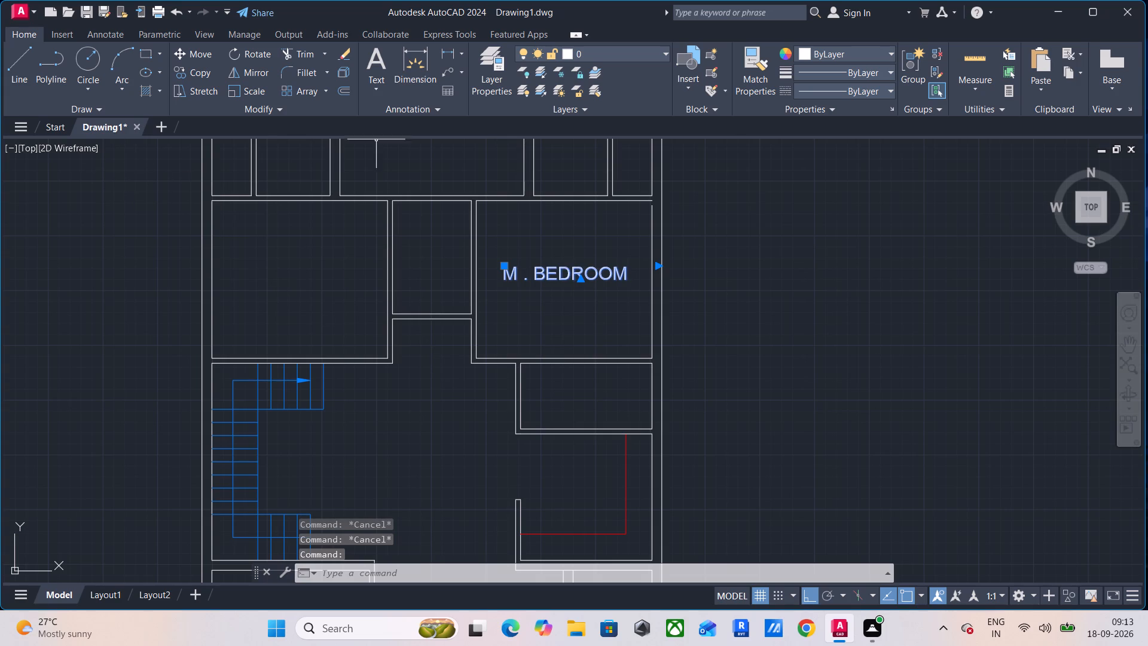
click(891, 108)
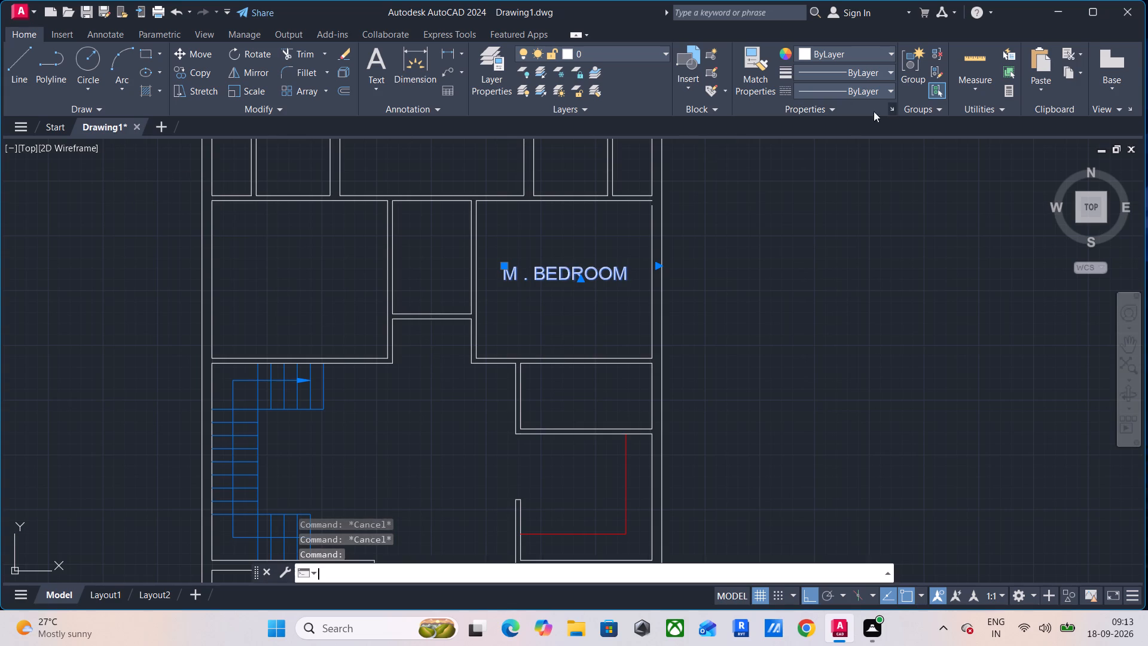
scroll(111, 316, down, 2)
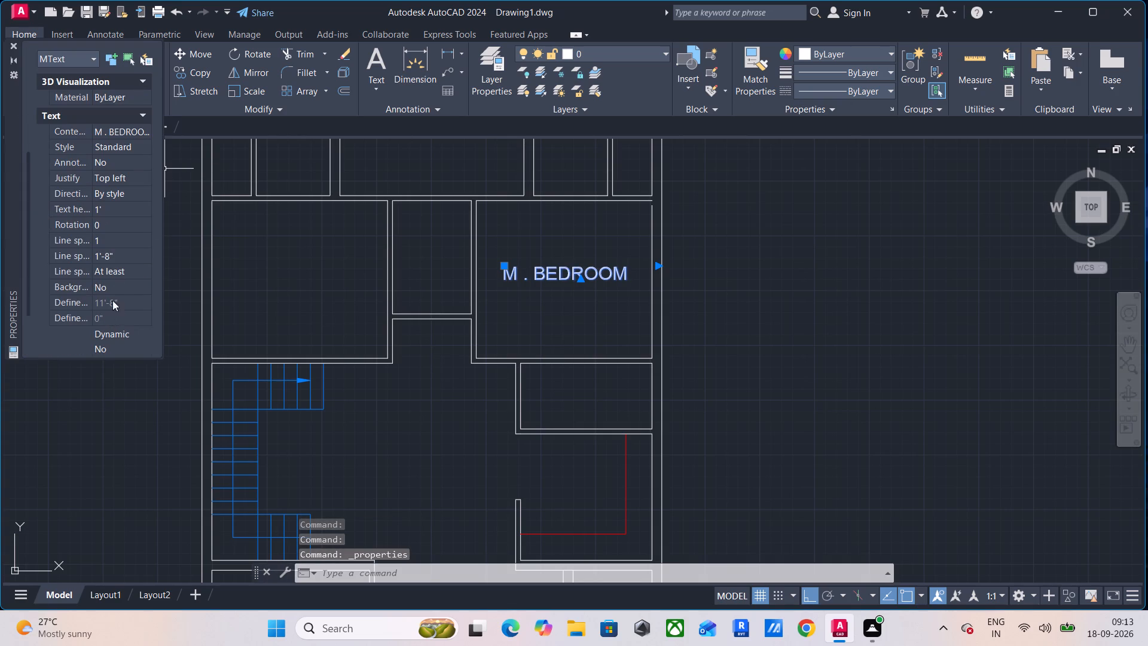
click(112, 208)
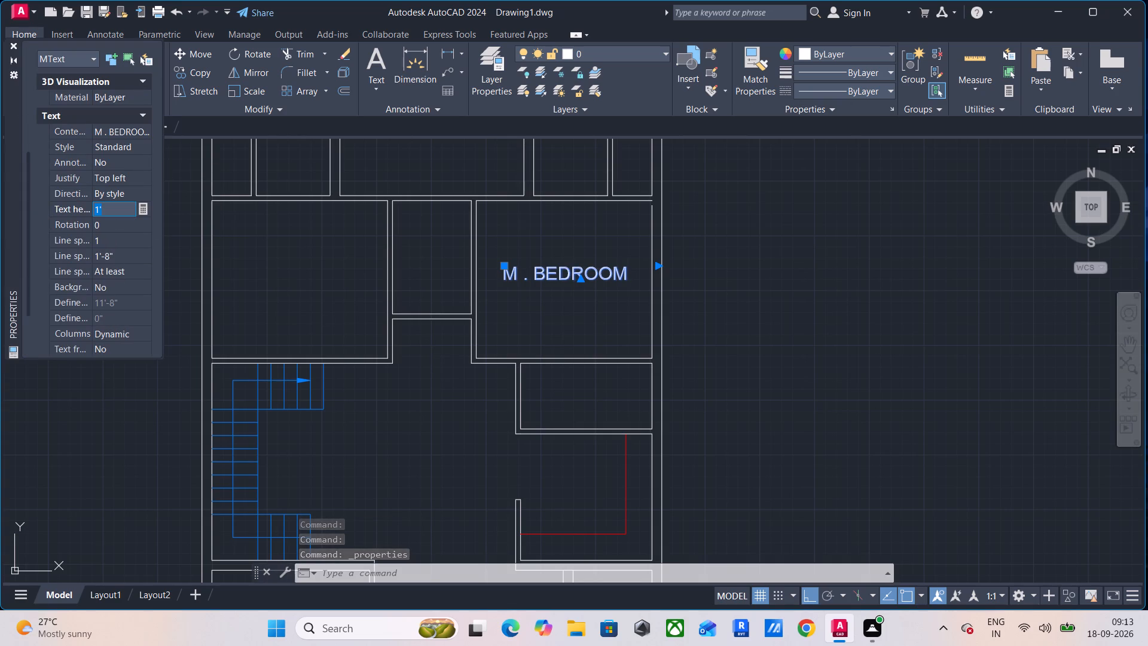
text(10")
key(Return)
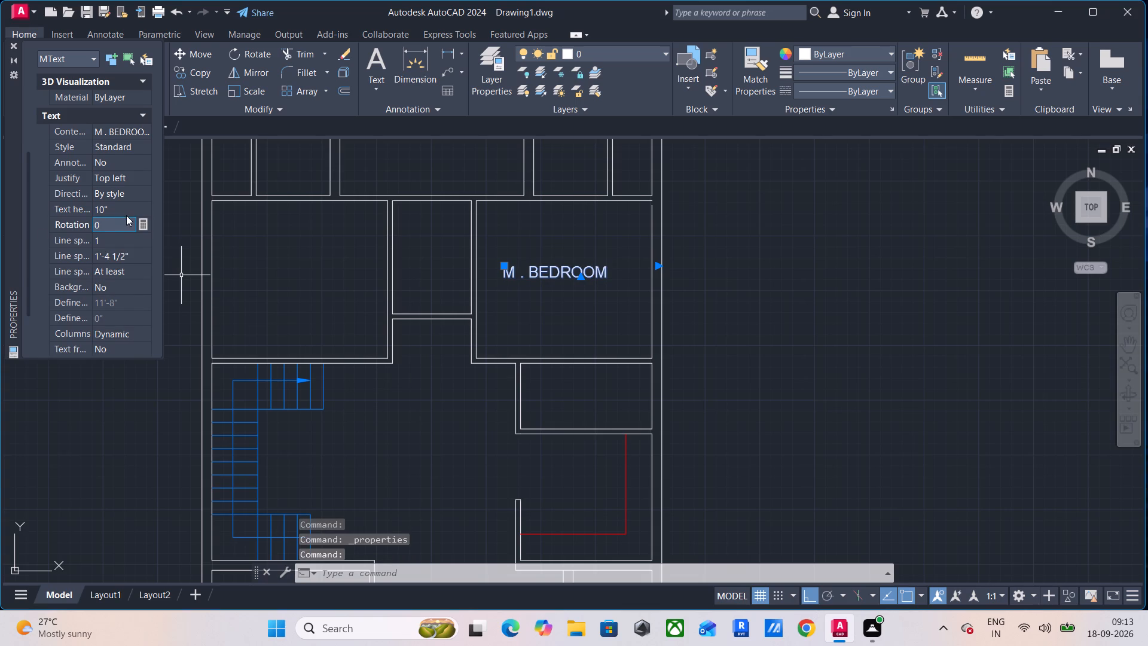
click(120, 208)
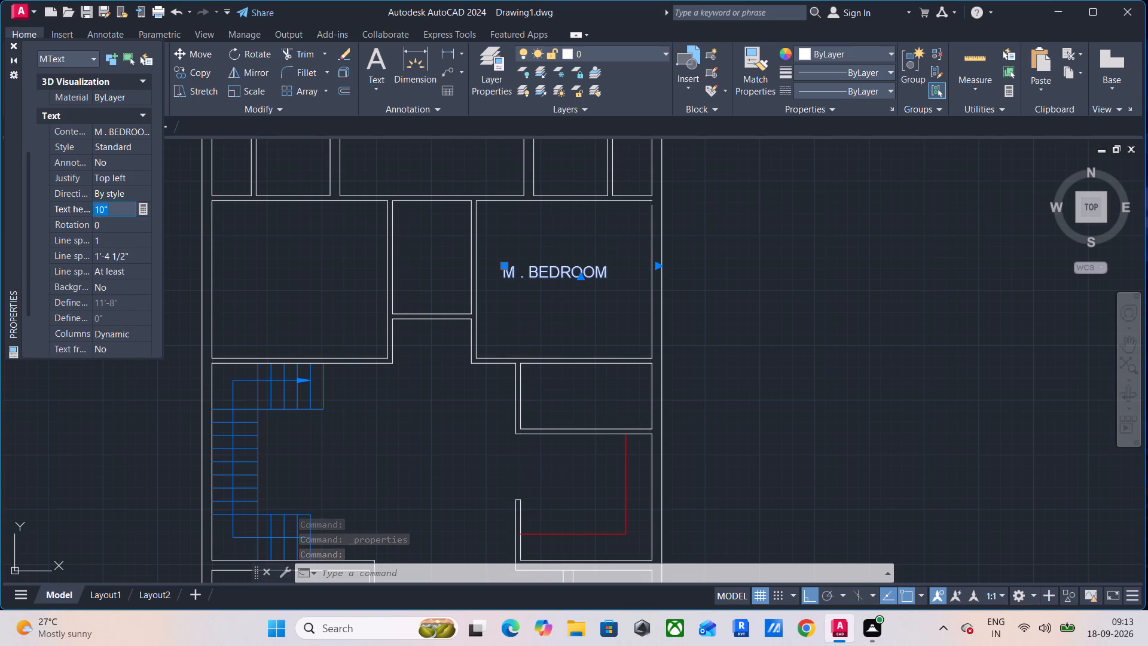
text(8")
key(Return)
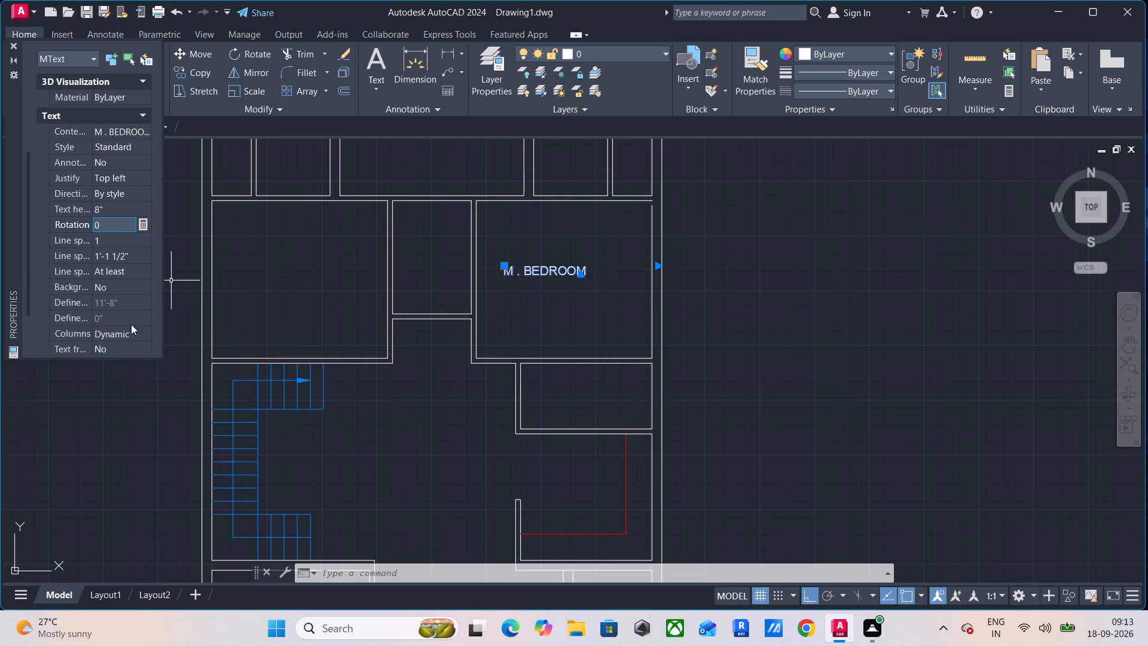
click(12, 44)
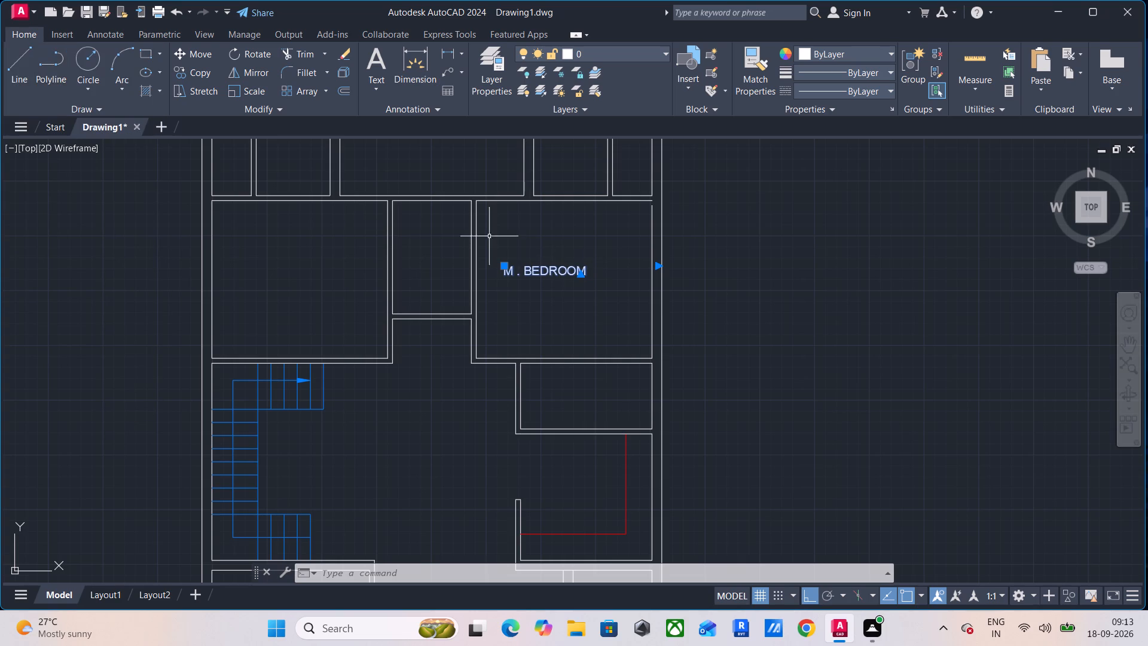
Move the "M . BEDROOM" label about 1'-6" east to centre it between the room's side walls, and clear the selection.
click(199, 56)
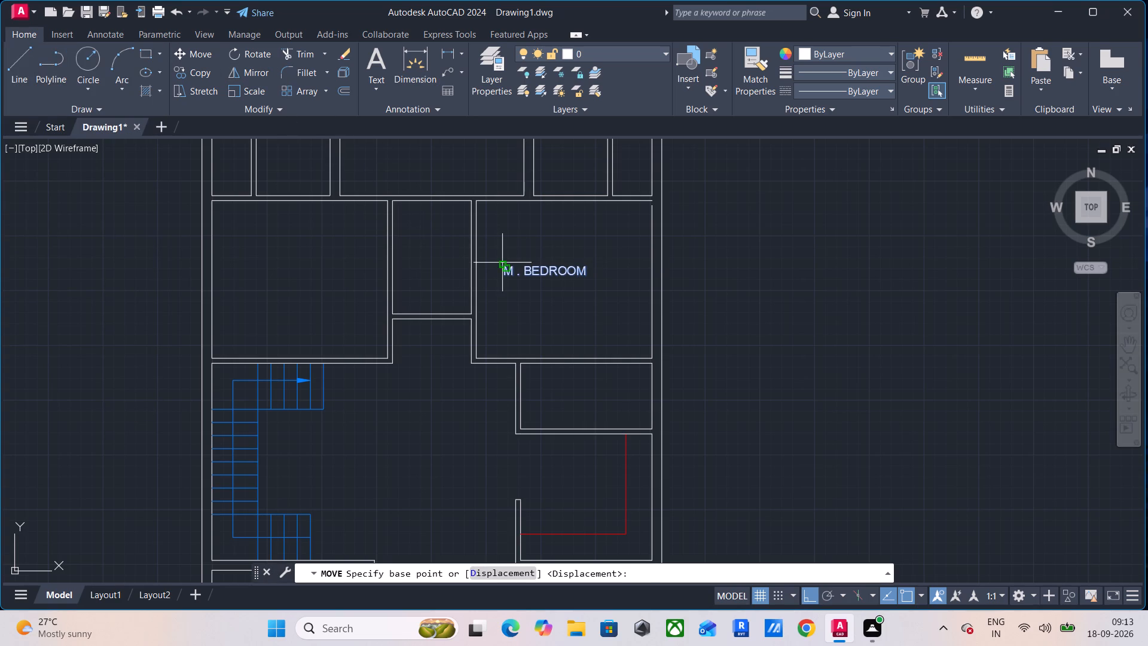
click(502, 263)
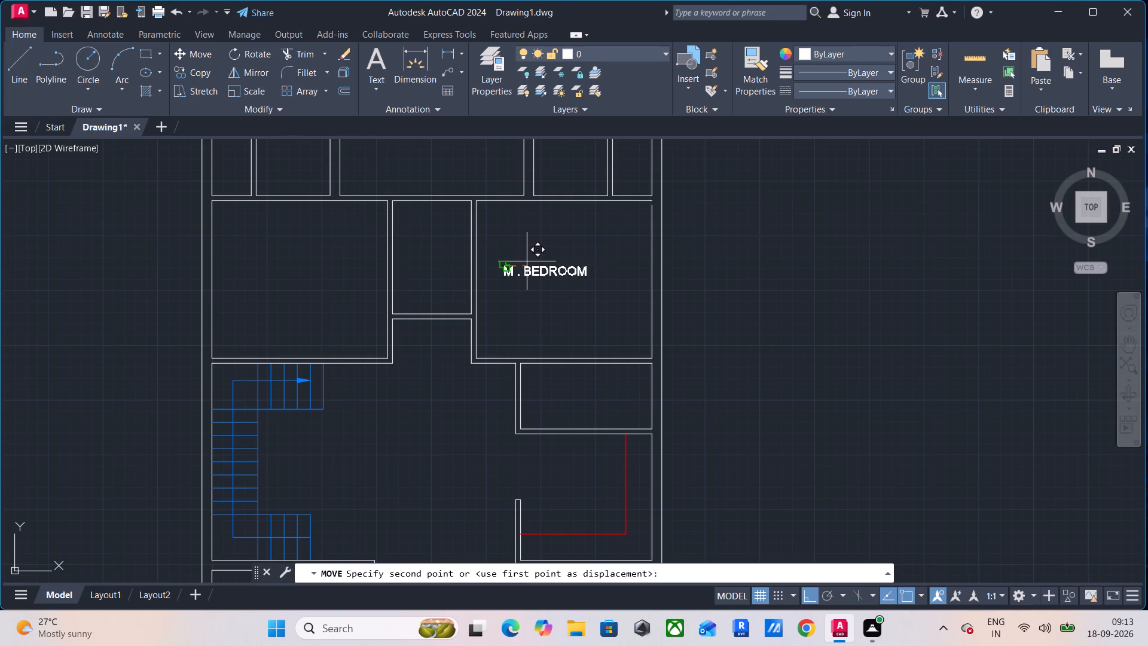
click(527, 261)
scroll(520, 269, up, 4)
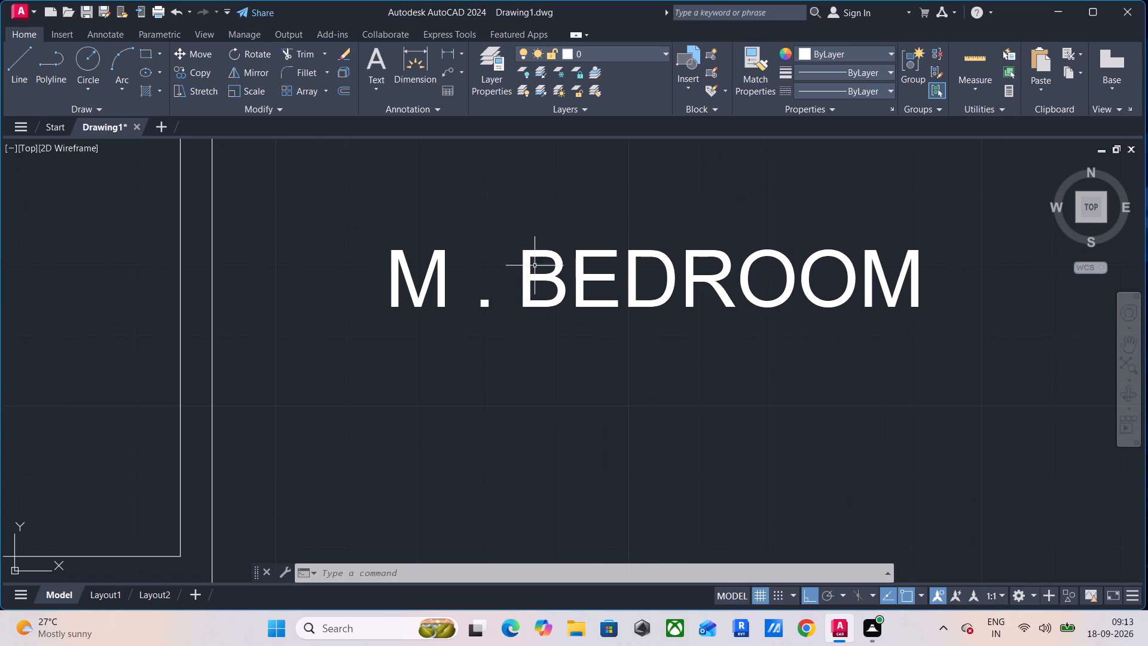
drag(379, 224, 425, 322)
click(970, 359)
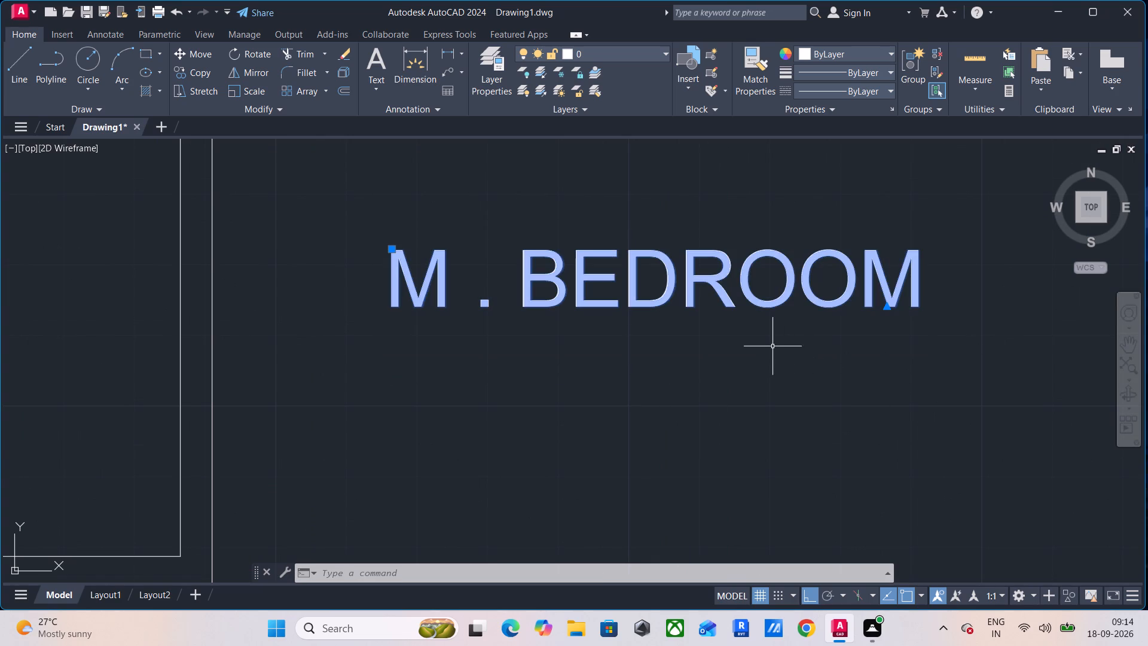
text(M)
key(space)
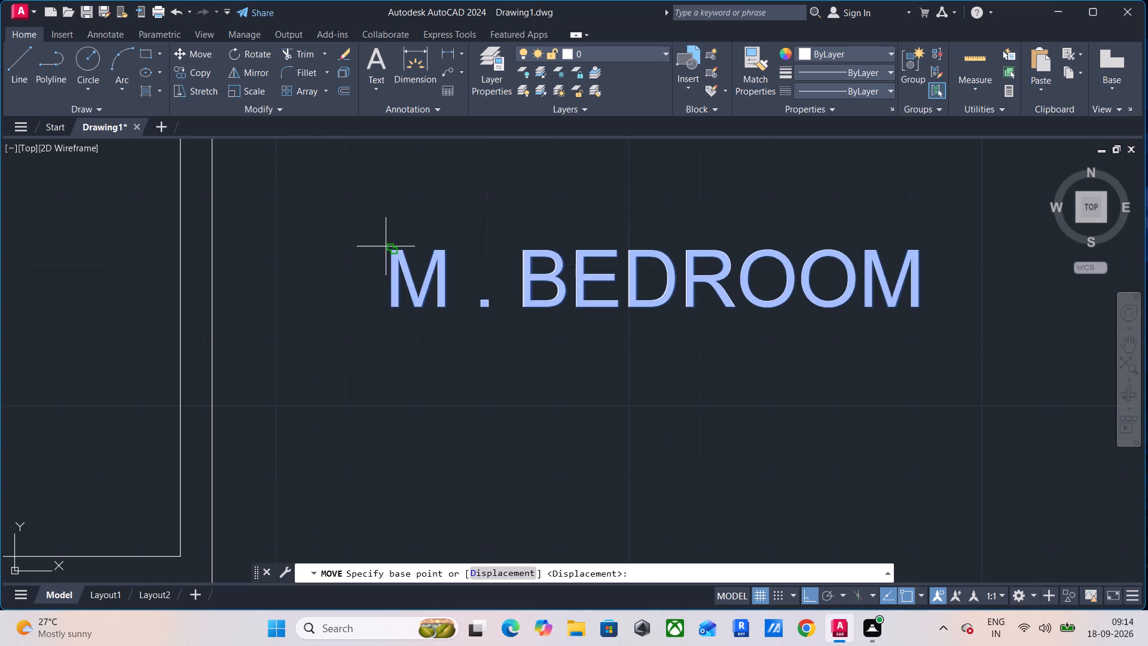
click(389, 248)
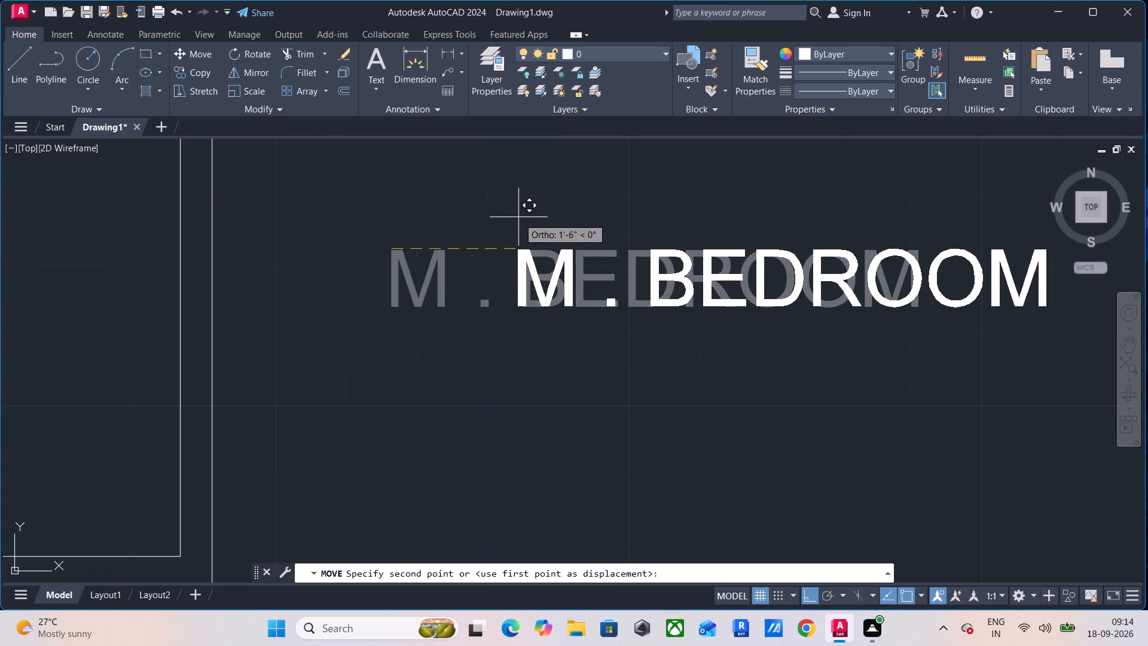
click(527, 217)
scroll(536, 252, down, 2)
middle_drag(538, 254, 482, 275)
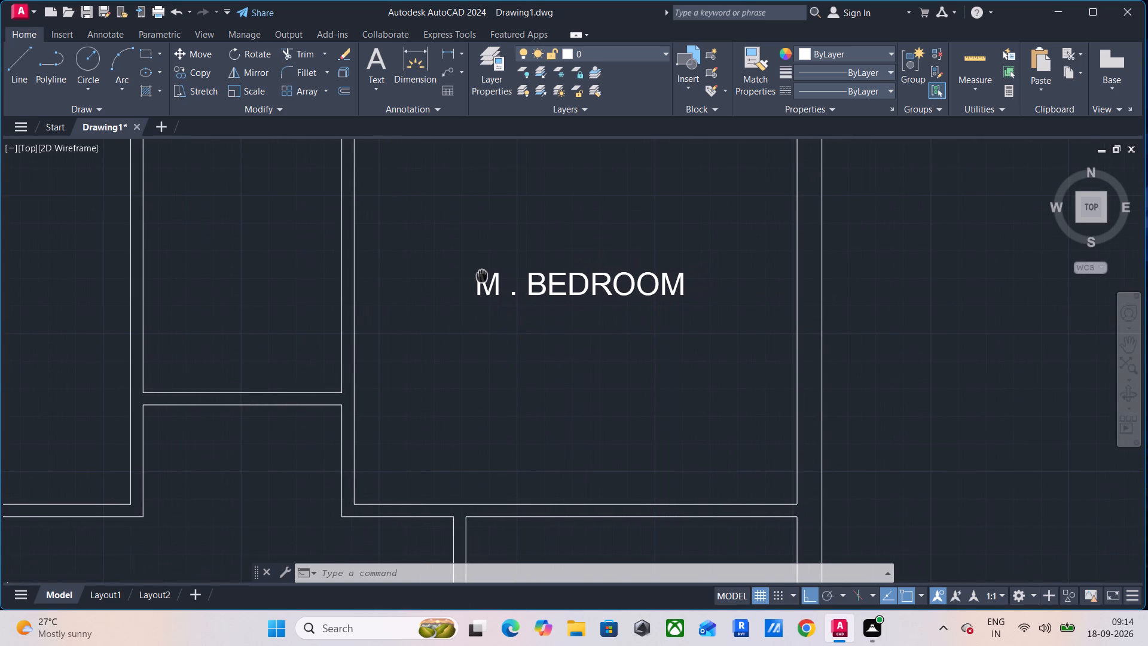
scroll(486, 276, down, 2)
click(529, 281)
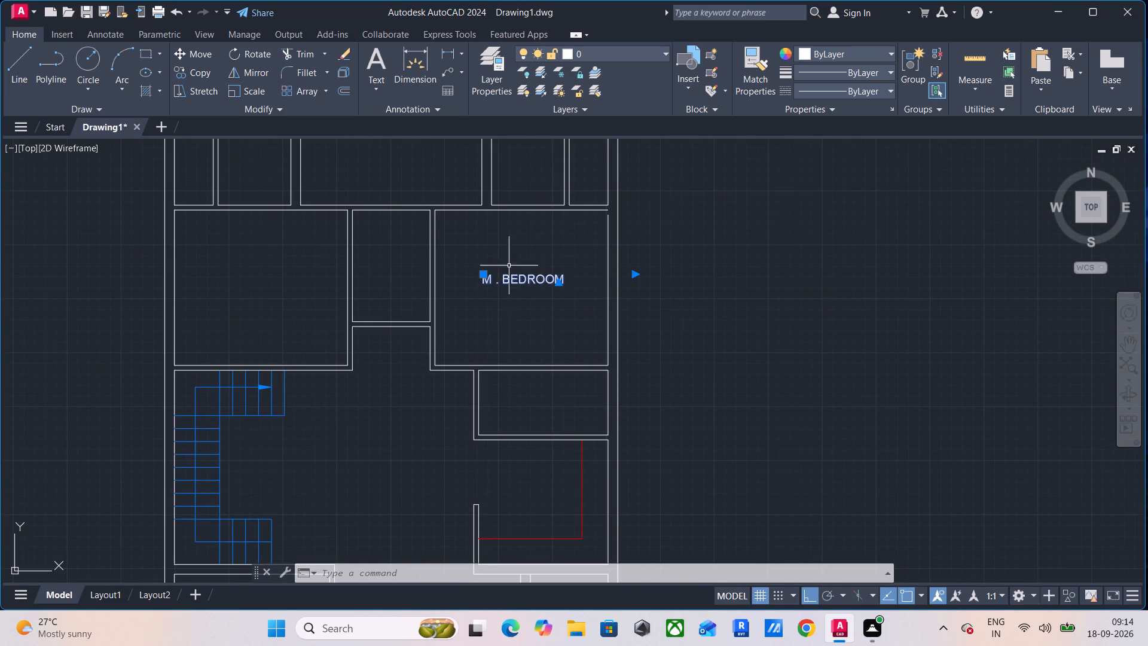
double_click(518, 275)
key(Escape)
key(Escape)
key(Escape)
key(Escape)
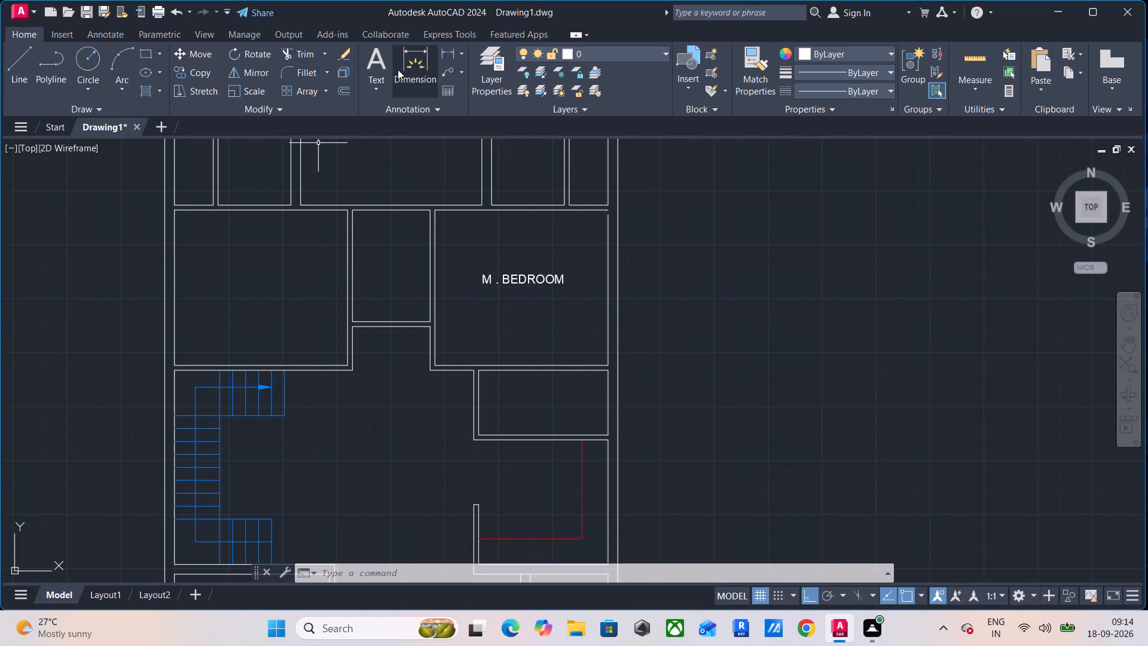
Add a vertical linear dimension along the master bedroom's west wall between its inner corners, placed just inside the room.
click(403, 66)
click(453, 58)
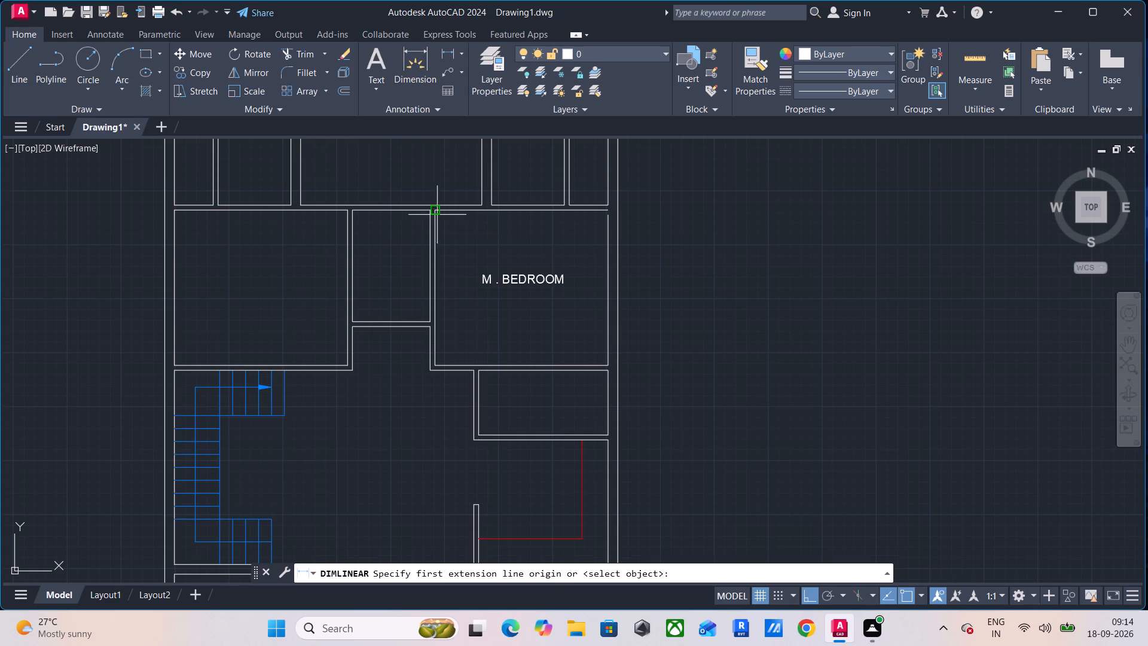
click(435, 212)
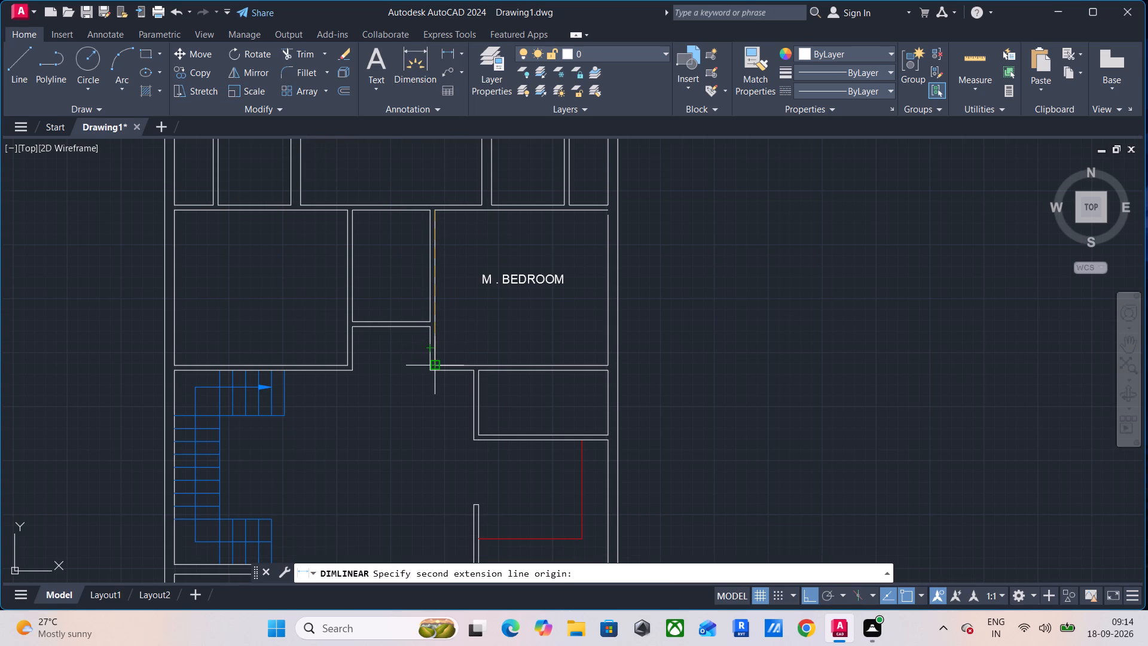
click(435, 362)
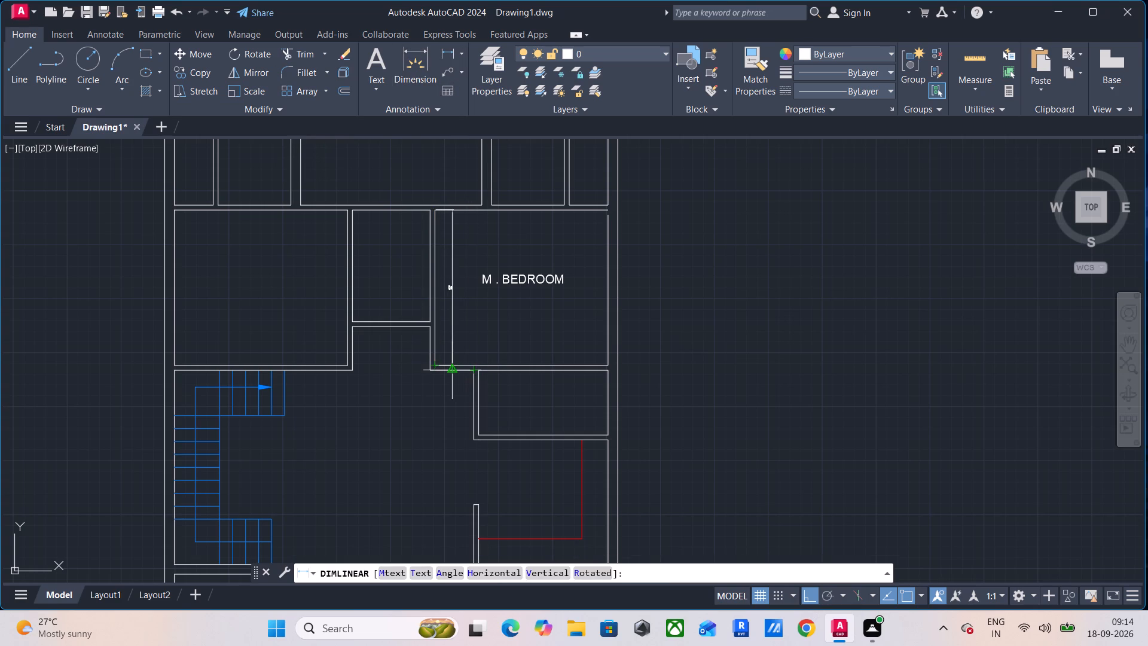
click(455, 366)
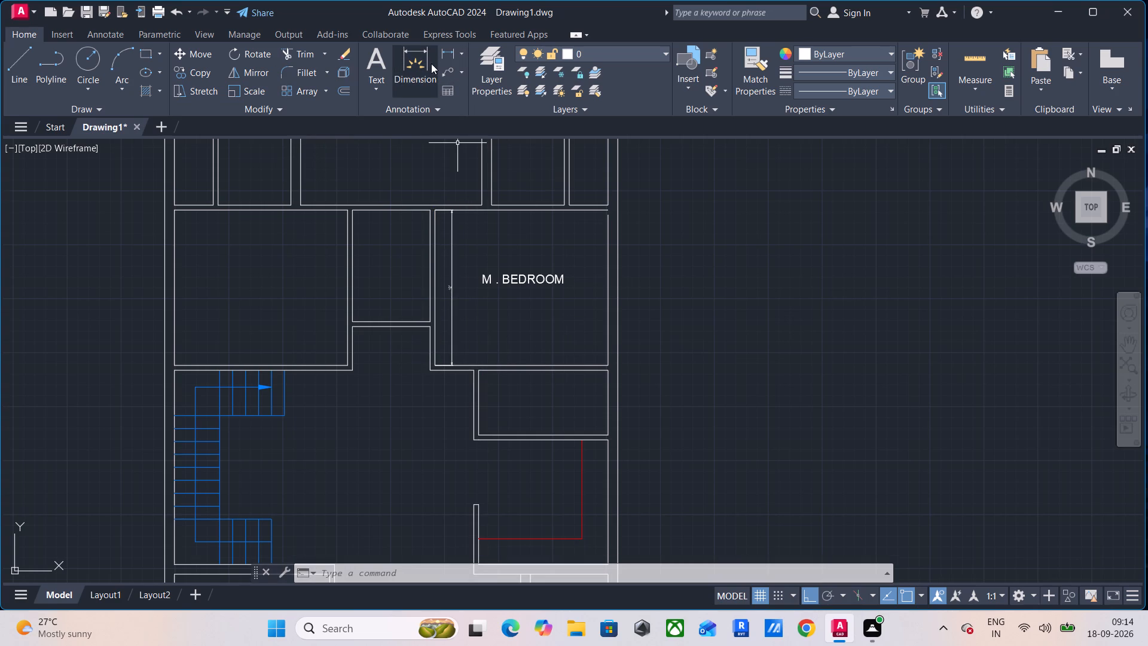
Dimension the master bedroom's inner south wall line, placing the dimension just inside the room.
drag(423, 63, 421, 68)
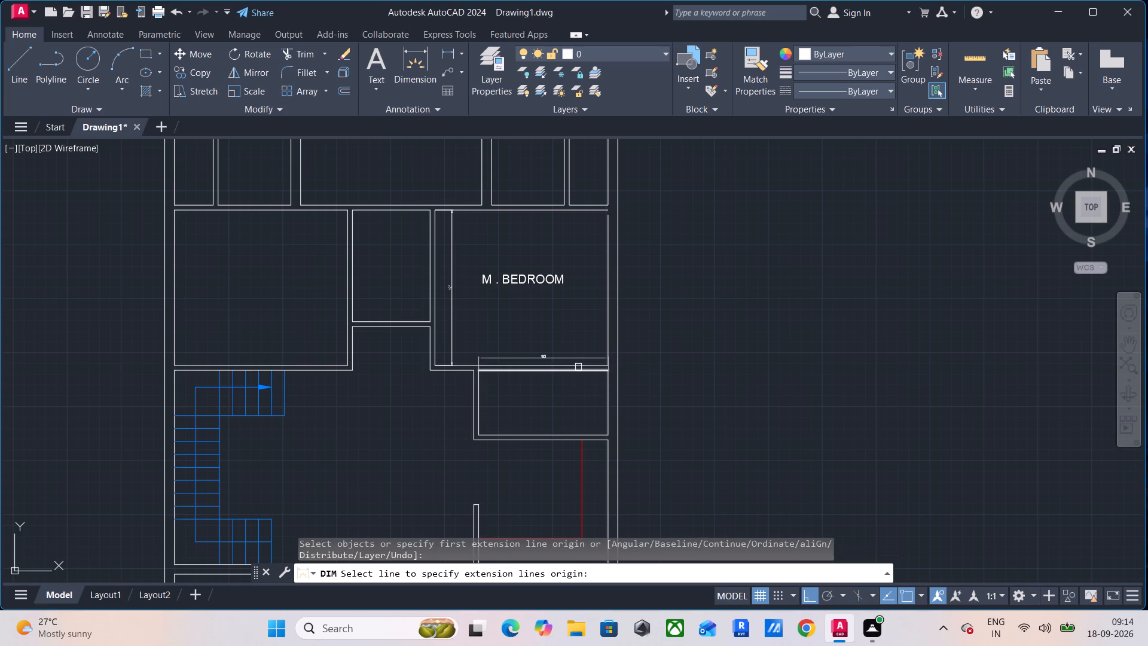
scroll(532, 364, up, 1)
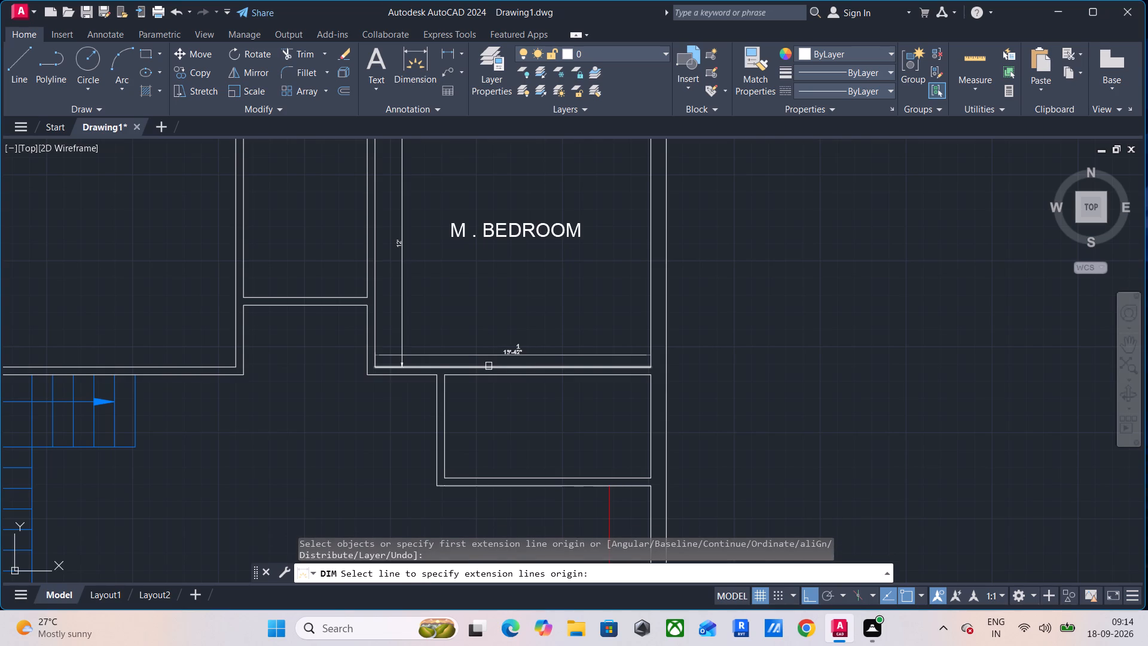
scroll(488, 366, up, 2)
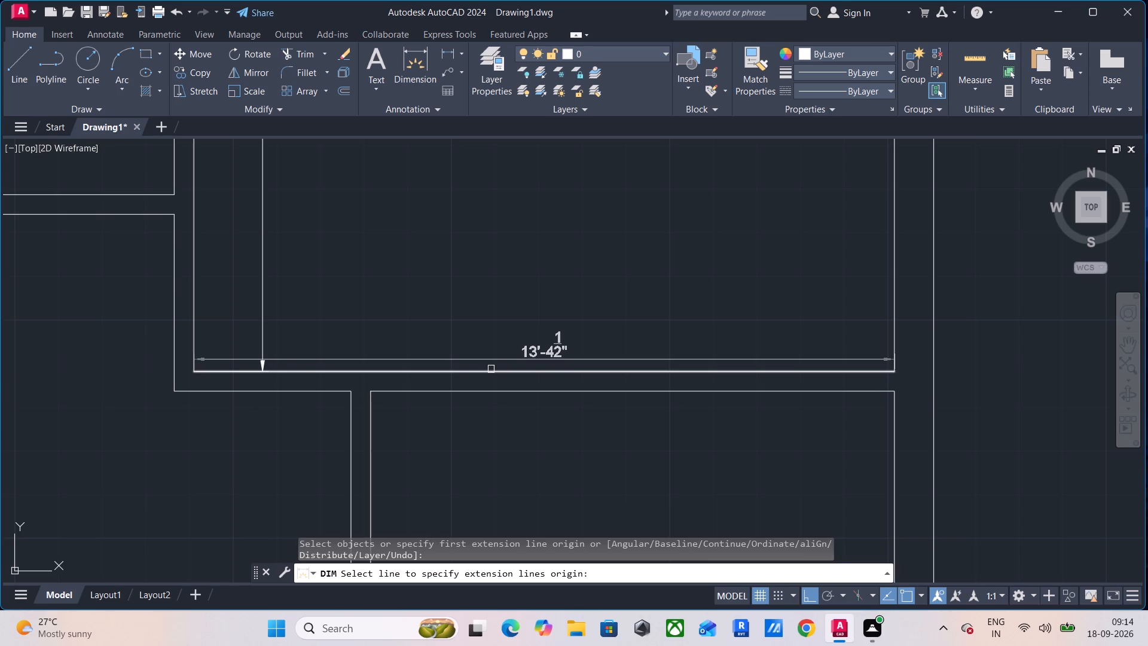
scroll(491, 369, down, 1)
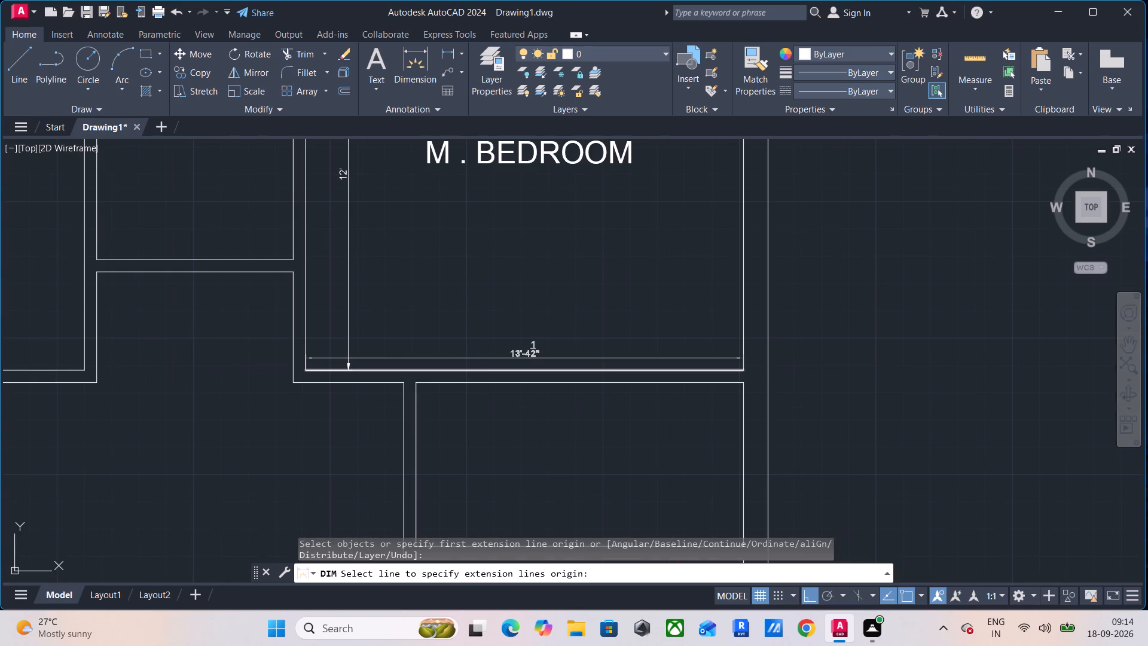
click(491, 369)
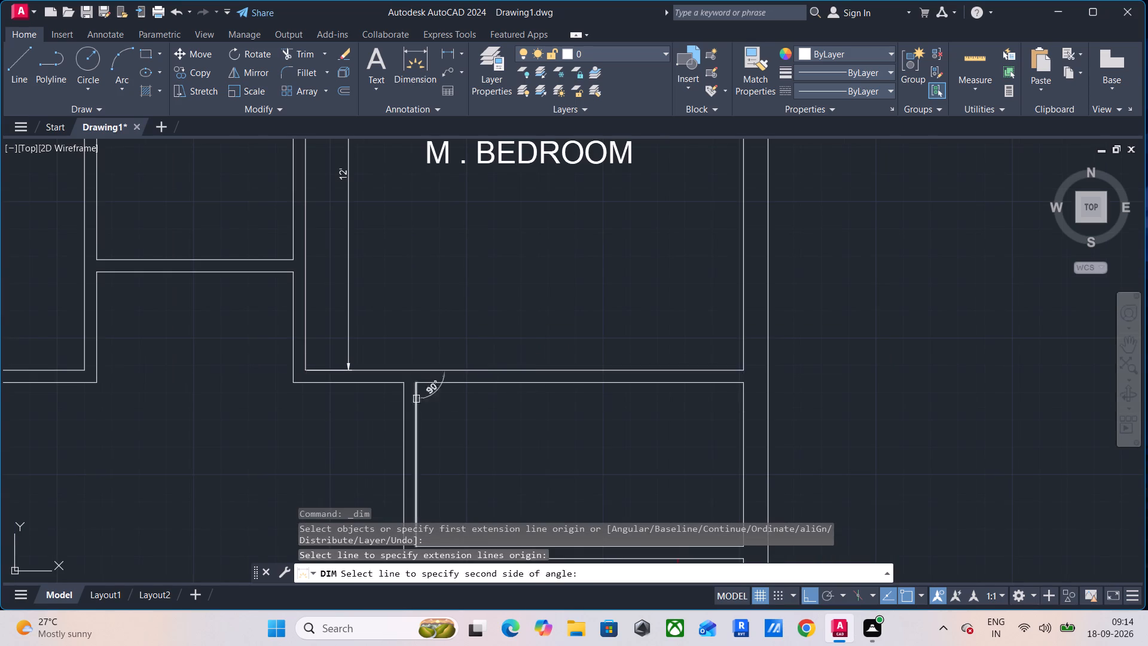
click(456, 345)
Dimension the south and west inner walls of the small room between the master bedroom and kitchen, placing both dimensions inside the room.
scroll(487, 334, down, 4)
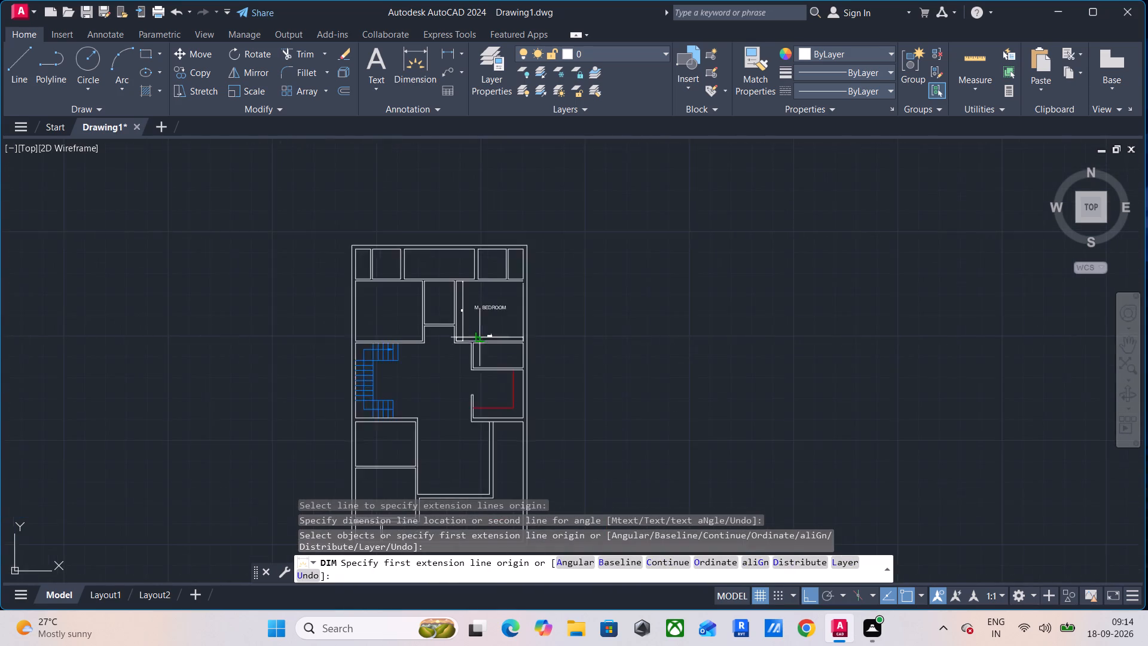
middle_drag(524, 335, 607, 273)
scroll(496, 320, up, 2)
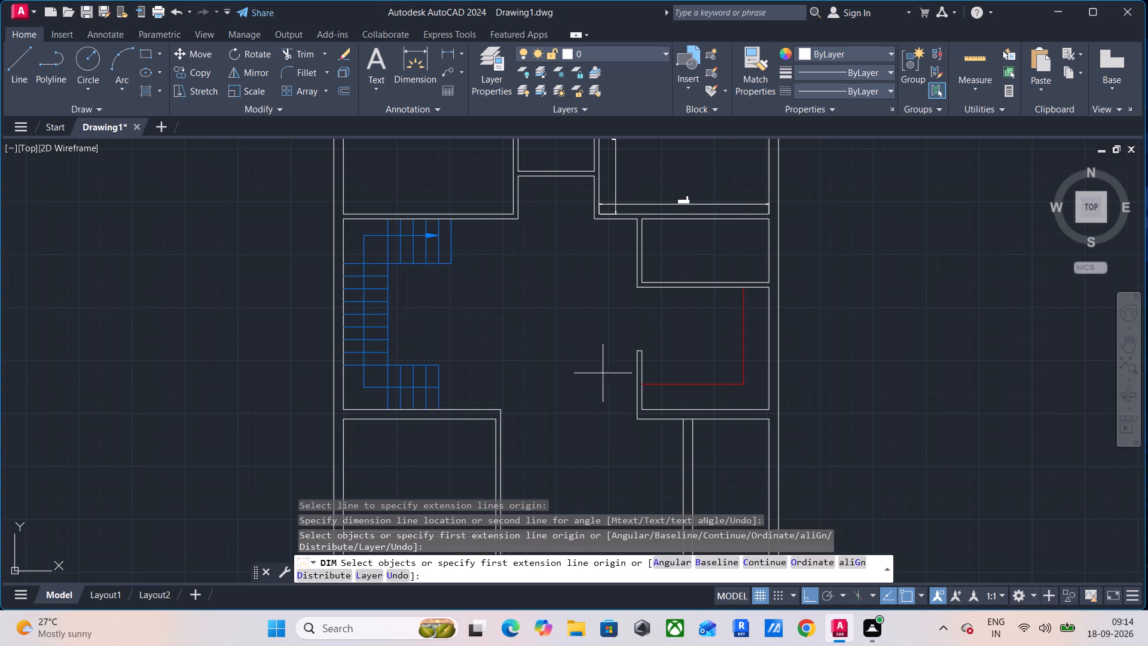
scroll(701, 280, up, 4)
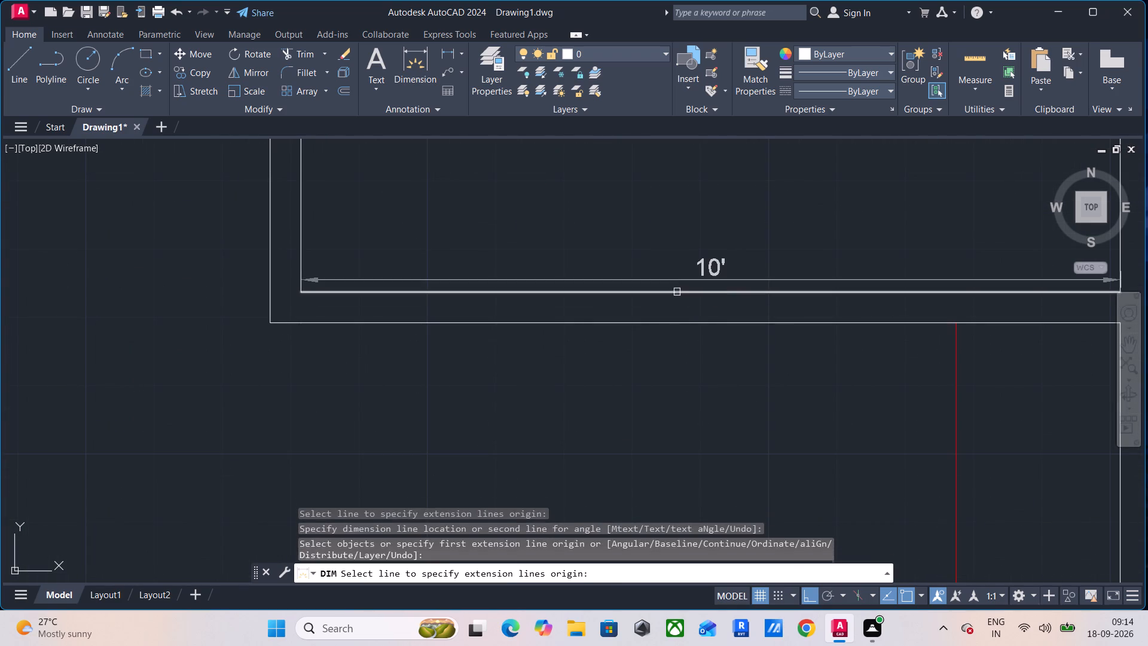
click(677, 291)
click(510, 240)
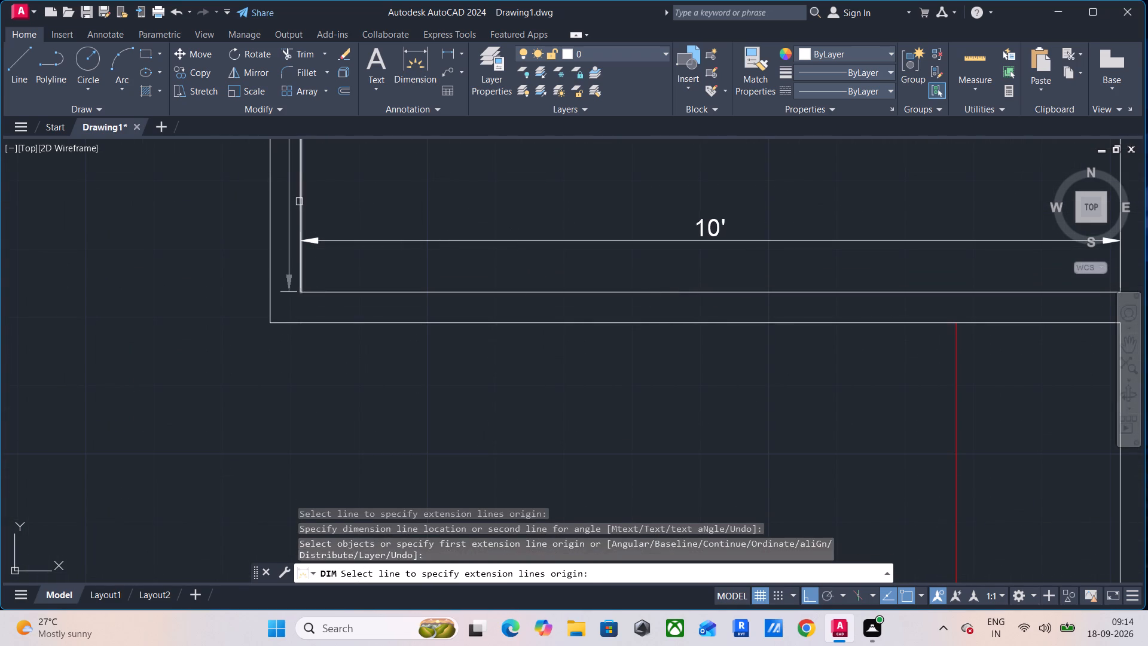
click(303, 201)
click(358, 203)
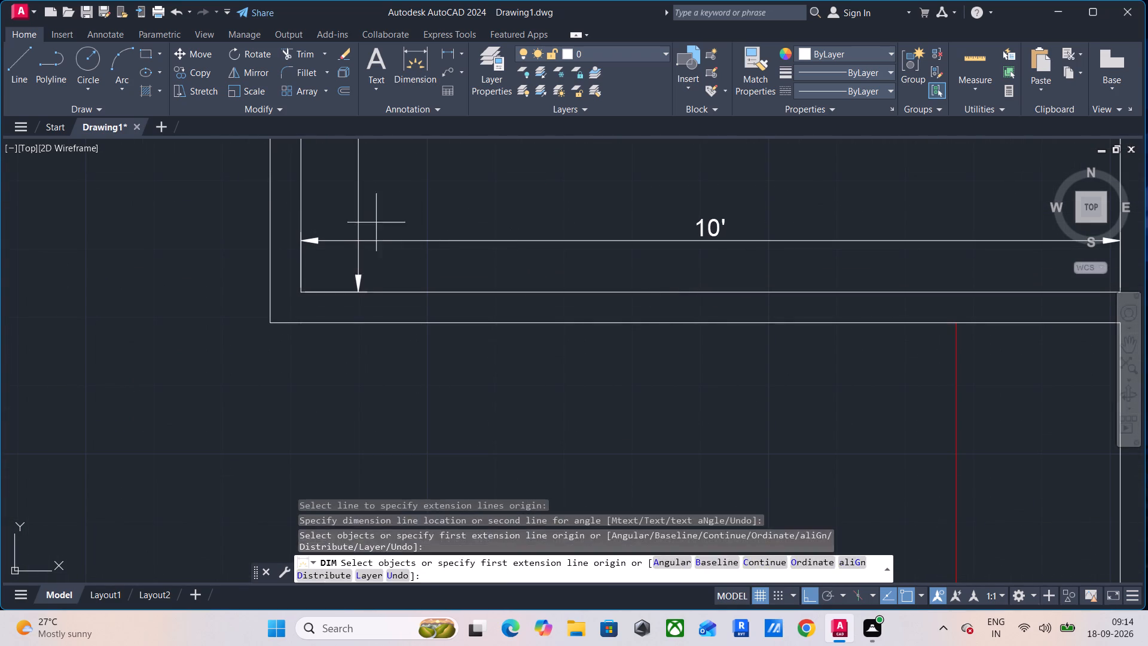
Dimension the kitchen's inner south and east walls, placing each dimension between the wall and the red counter line.
scroll(383, 228, down, 5)
middle_drag(479, 245, 462, 238)
scroll(403, 310, up, 3)
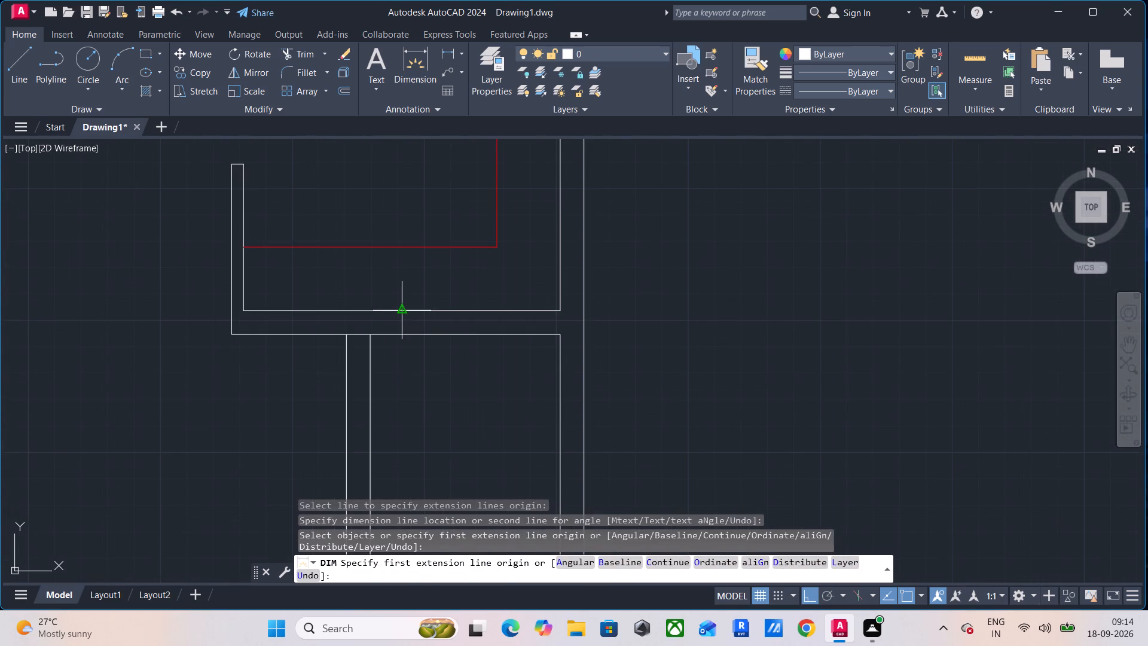
click(435, 310)
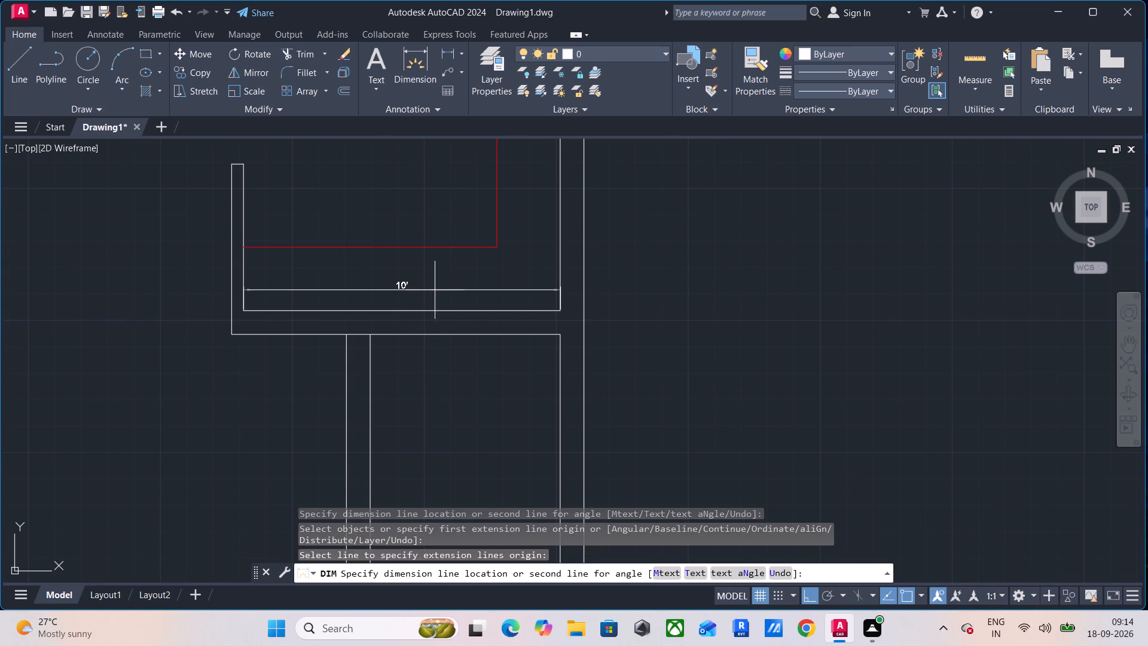
click(435, 284)
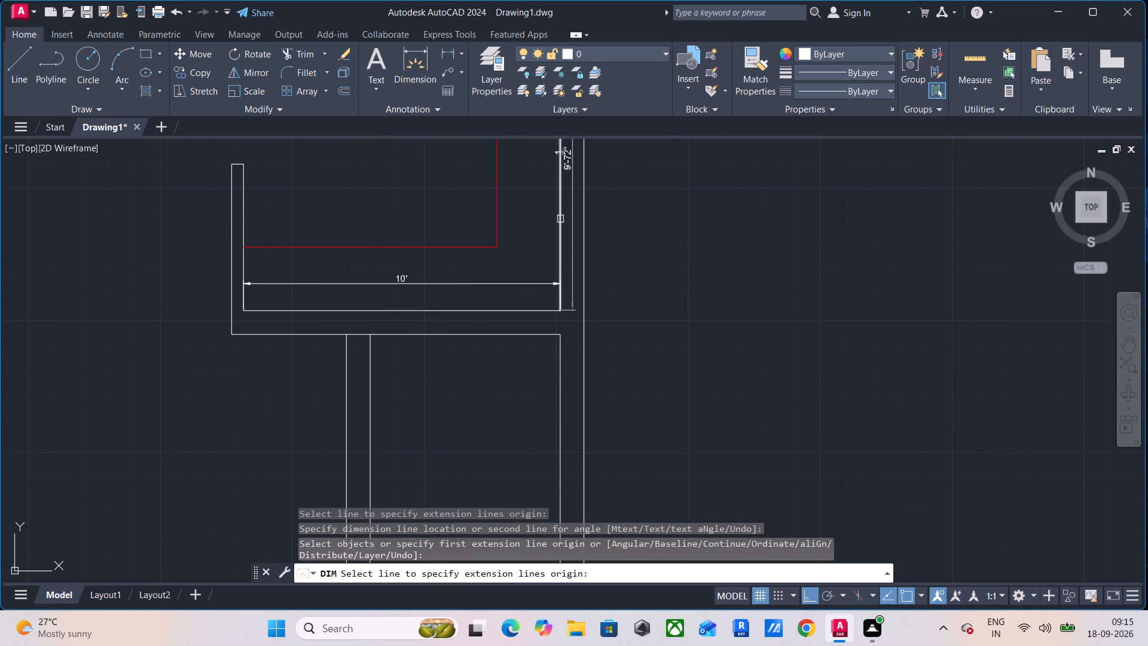
click(558, 220)
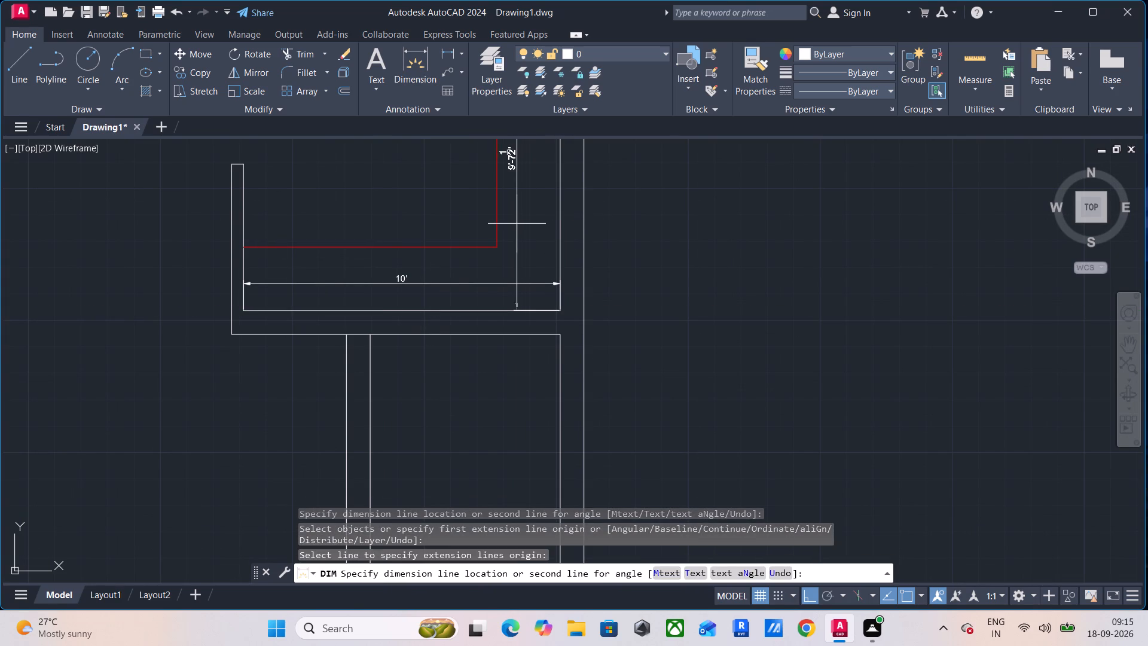
click(516, 224)
Dimension the inner east and south walls of the large open room southwest of the kitchen, placing both dimensions inside it.
scroll(515, 224, down, 3)
middle_drag(515, 226, 516, 245)
scroll(490, 327, up, 2)
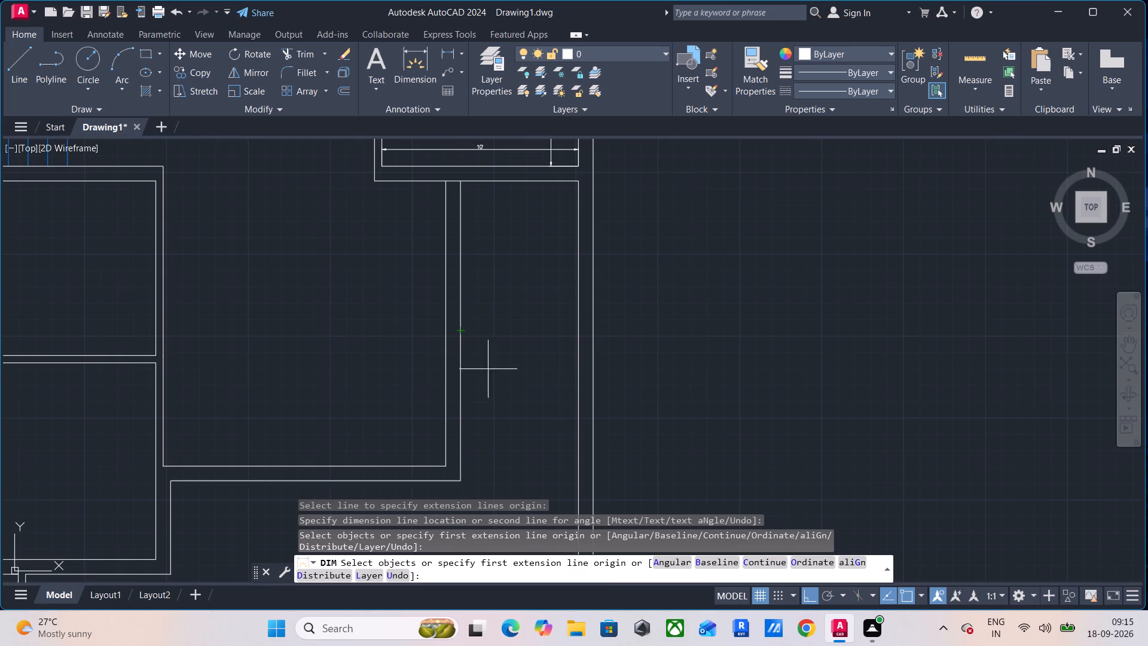
scroll(526, 181, up, 2)
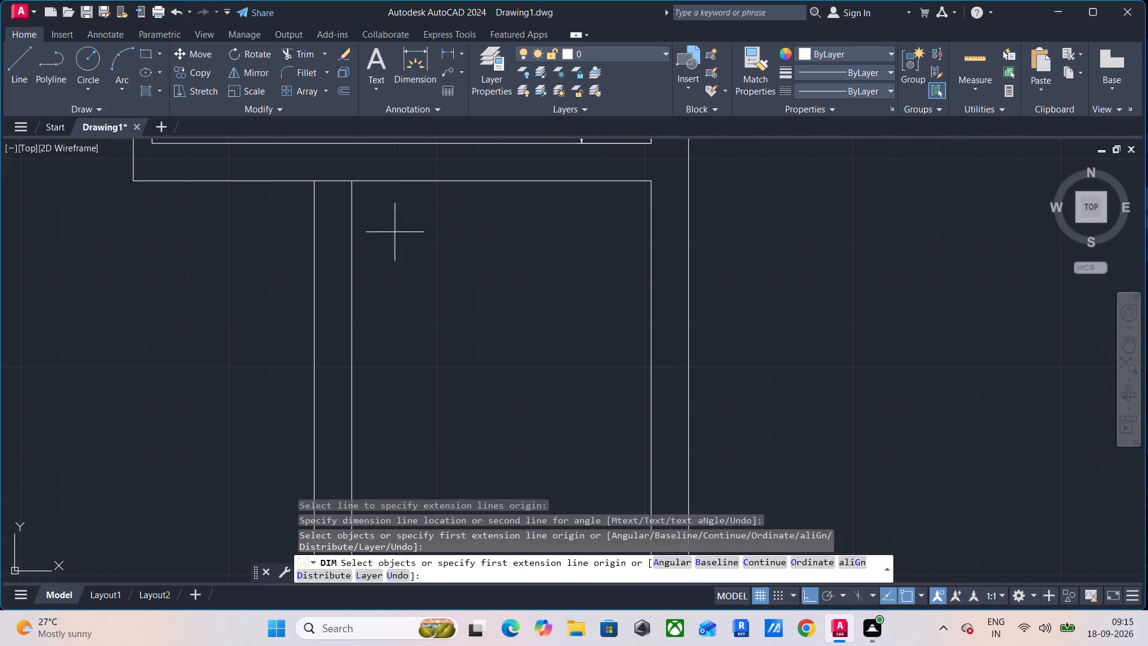
scroll(352, 234, down, 2)
middle_drag(352, 234, 576, 157)
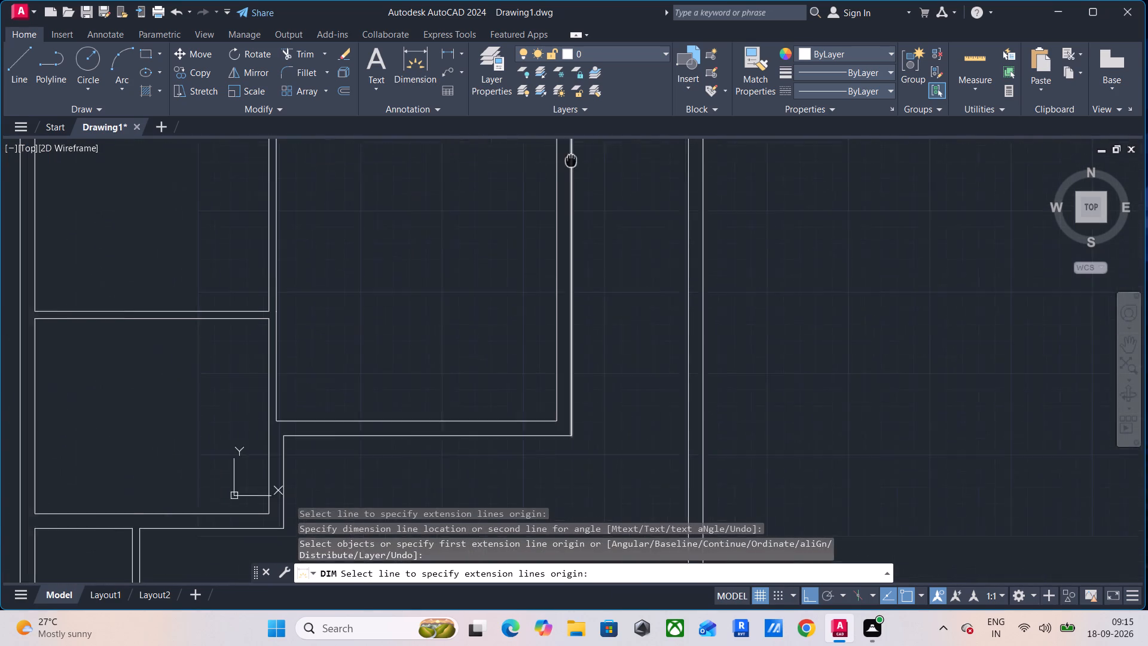
middle_drag(576, 157, 587, 153)
drag(570, 224, 560, 224)
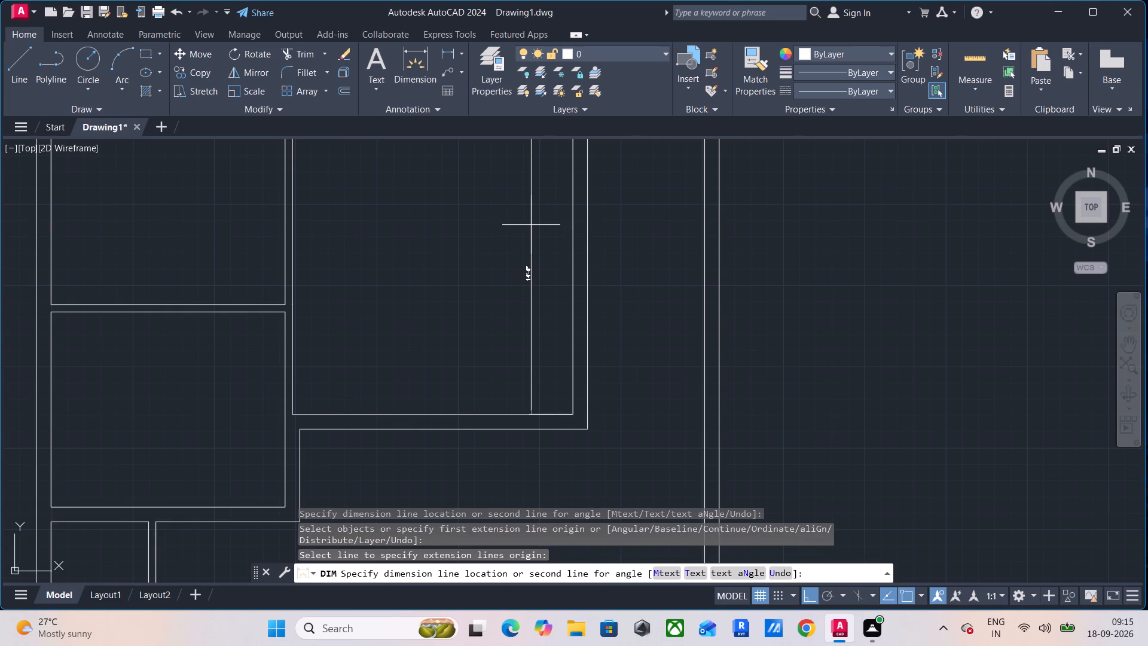
scroll(531, 225, up, 1)
click(531, 225)
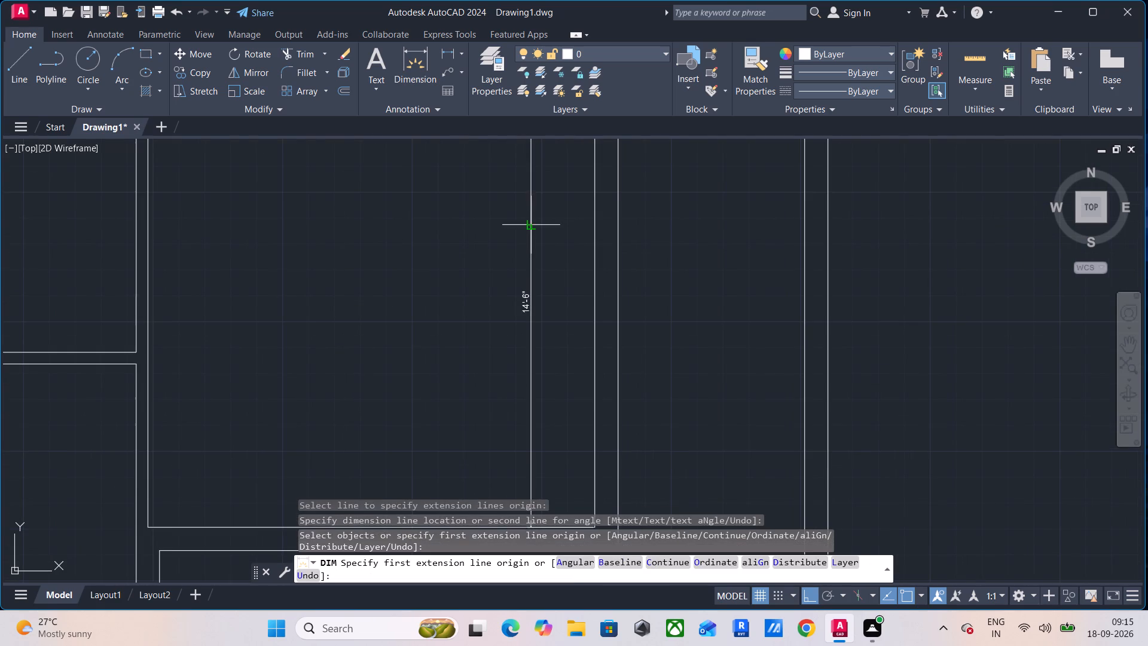
middle_drag(531, 245, 643, 97)
click(514, 379)
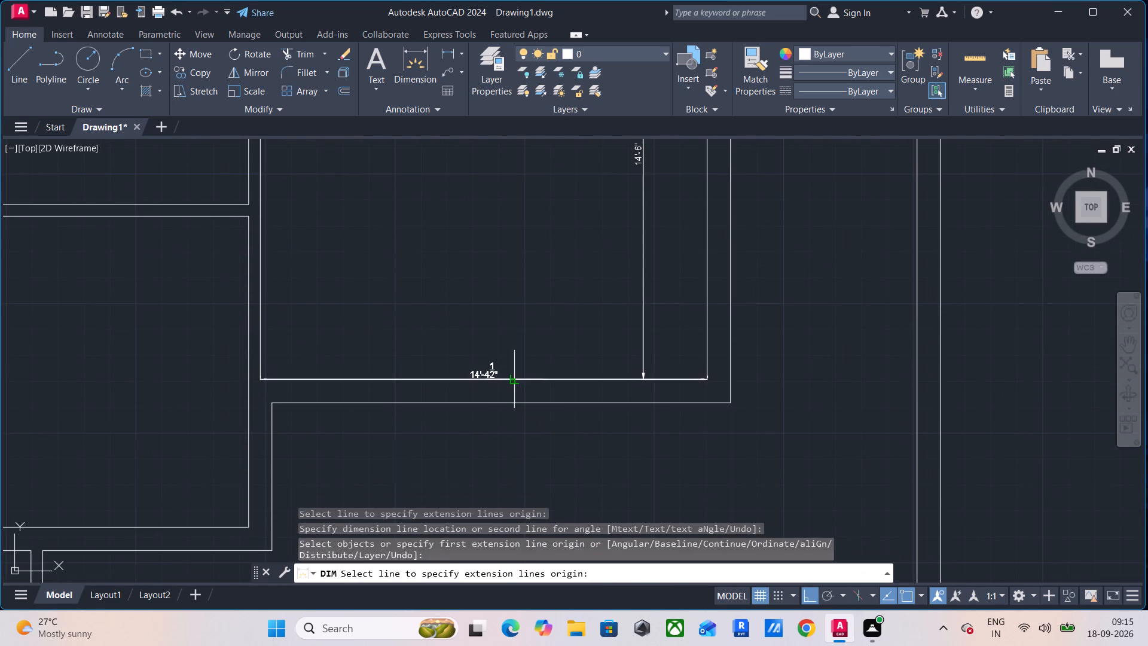
click(520, 277)
Dimension the inner east and south walls of the room directly south of the staircase, placing both dimensions inside the room.
scroll(520, 277, down, 2)
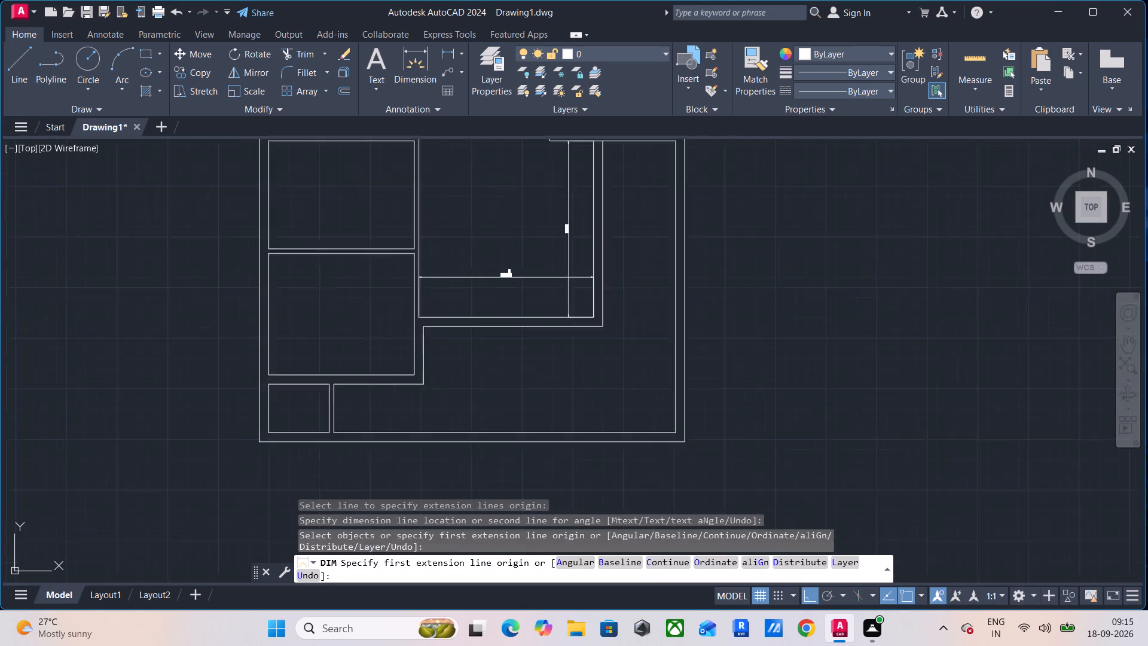
scroll(520, 277, down, 1)
middle_drag(520, 277, 536, 334)
scroll(465, 288, up, 2)
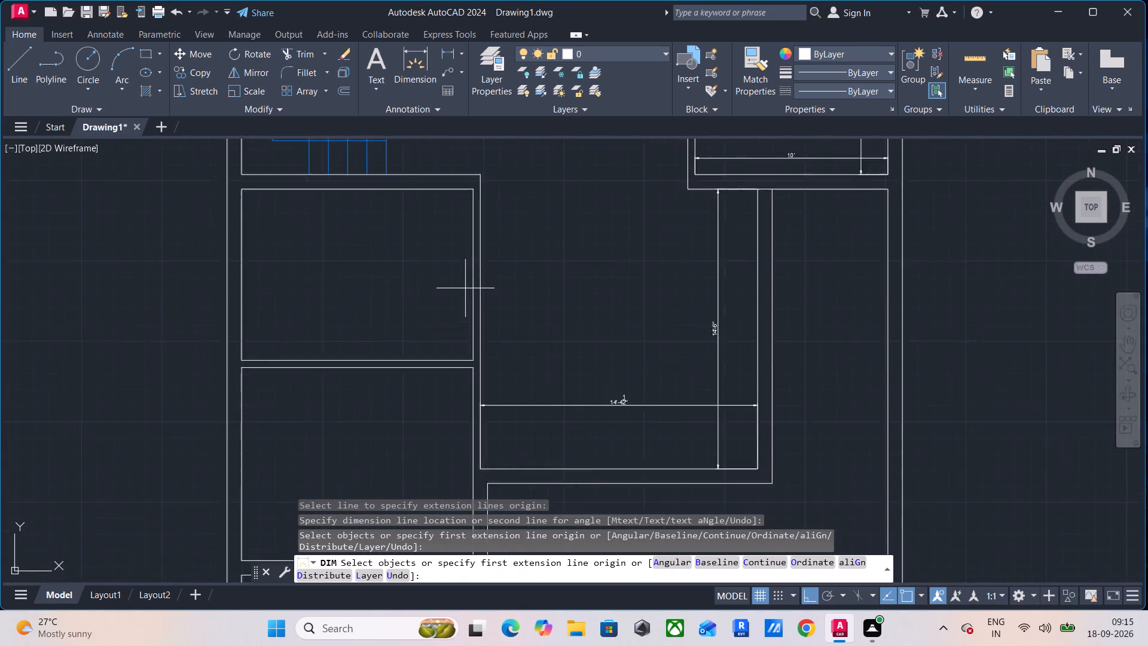
scroll(465, 288, up, 2)
click(478, 287)
click(391, 293)
middle_drag(413, 300, 448, 303)
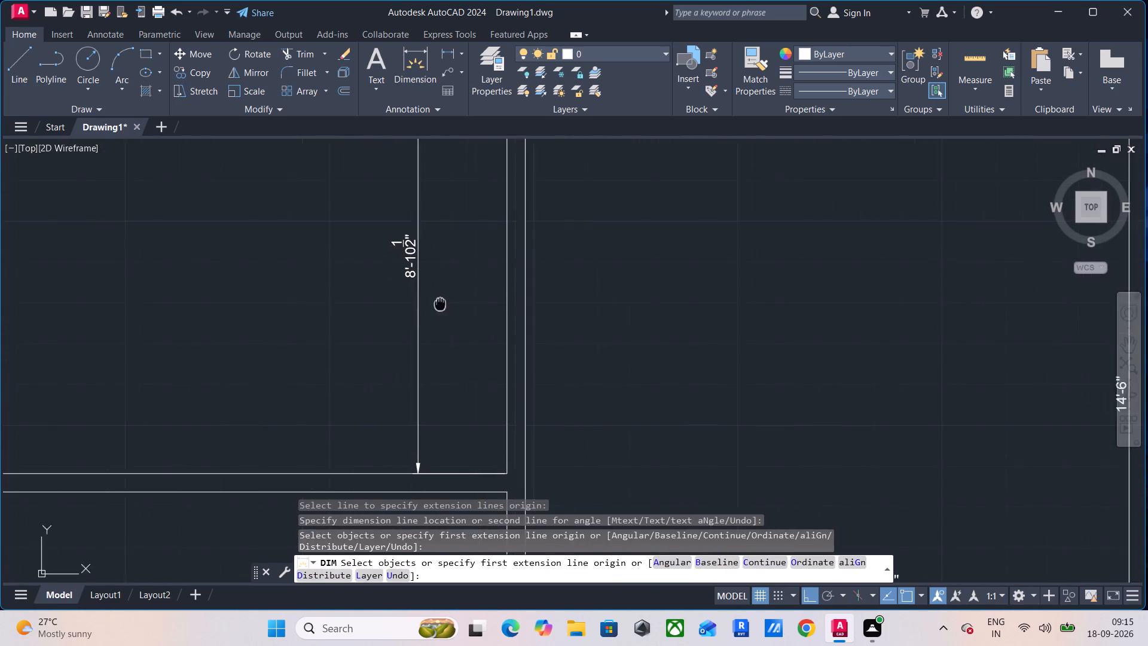
middle_drag(448, 303, 620, 184)
scroll(630, 224, down, 3)
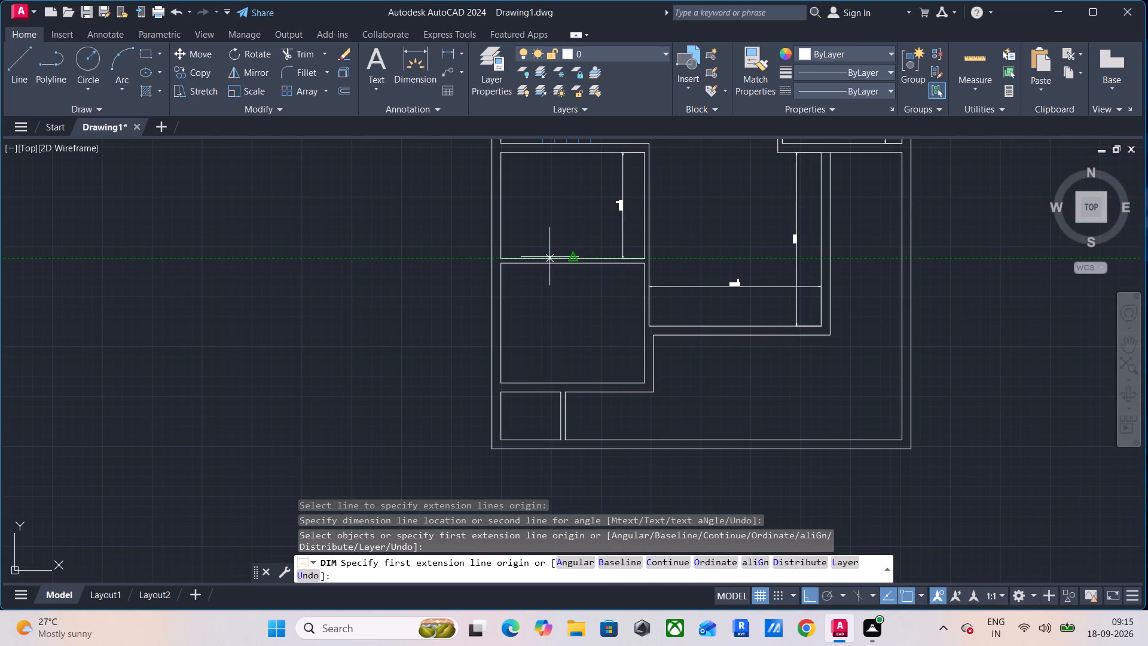
scroll(549, 257, up, 3)
click(563, 264)
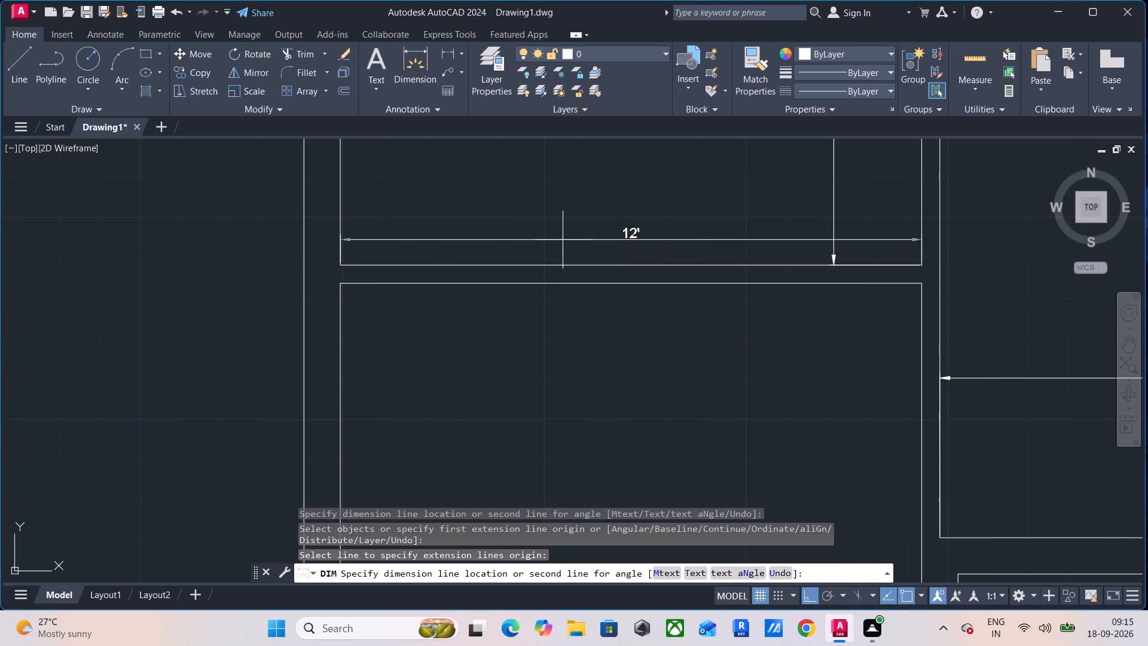
click(566, 217)
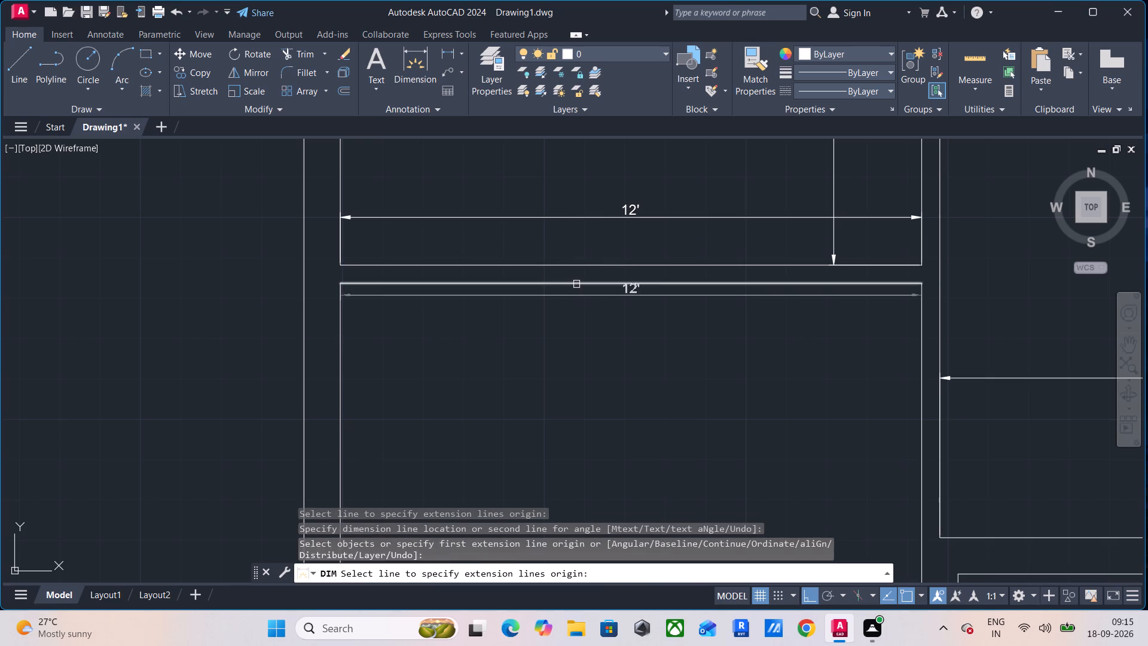
Dimension the inner north and east walls of the second room south of the staircase, placing both dimensions inside it.
click(576, 284)
click(570, 354)
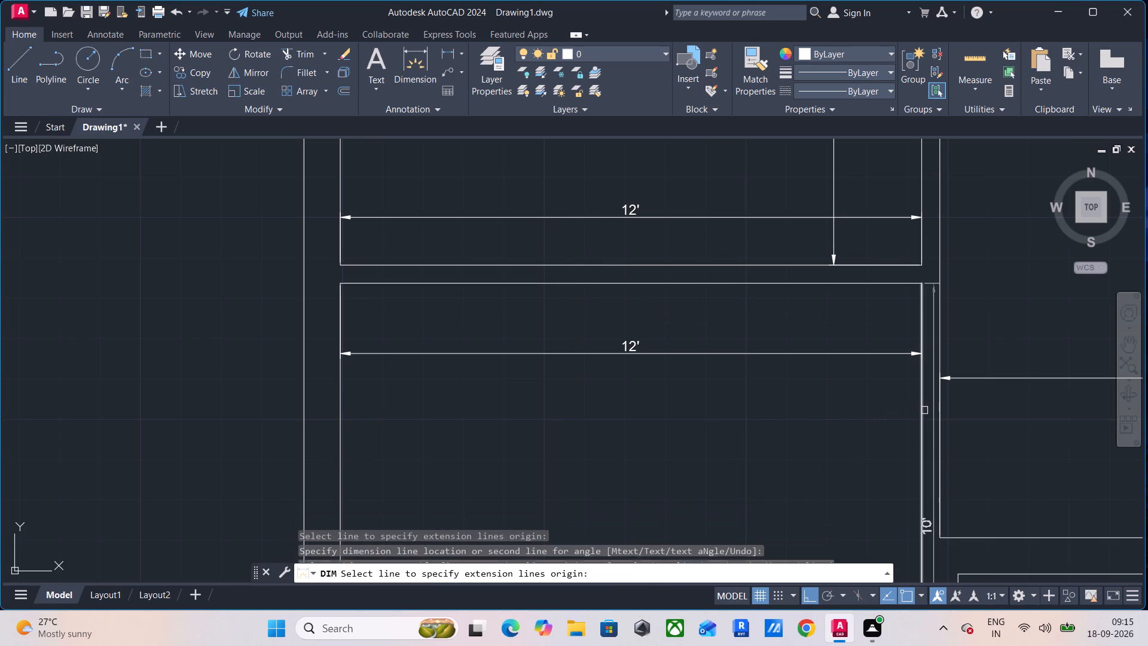
drag(924, 413, 911, 417)
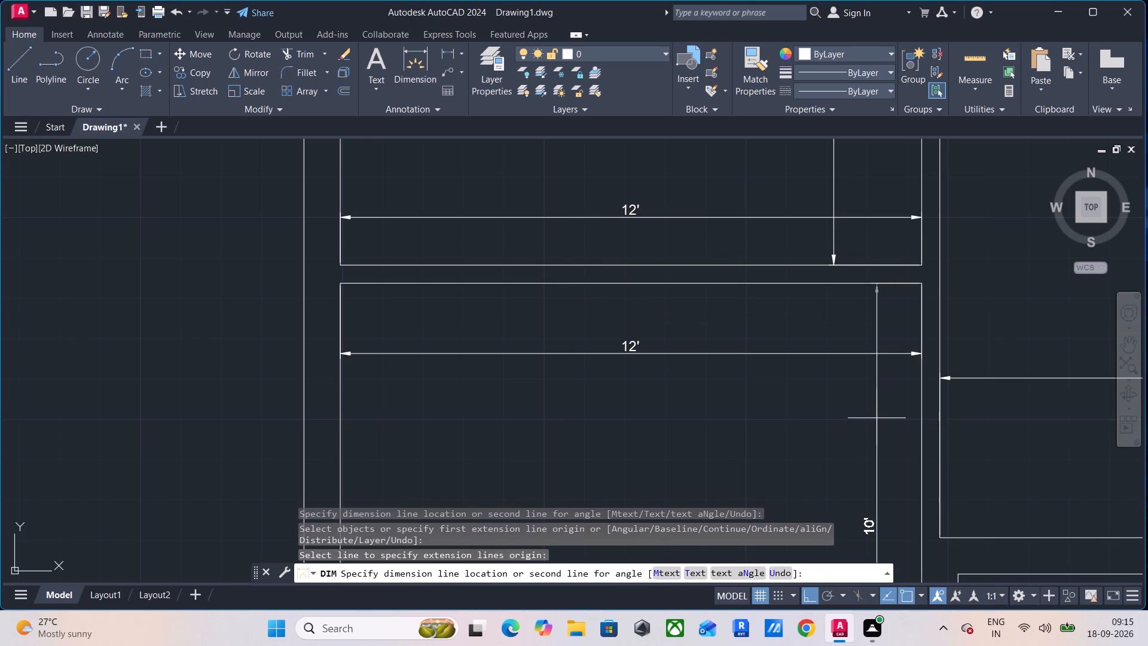
click(860, 420)
Dimension the inner south and east walls of the small room at the plan's southwest corner, placing both dimensions inside it.
middle_drag(859, 421, 863, 308)
scroll(868, 345, up, 1)
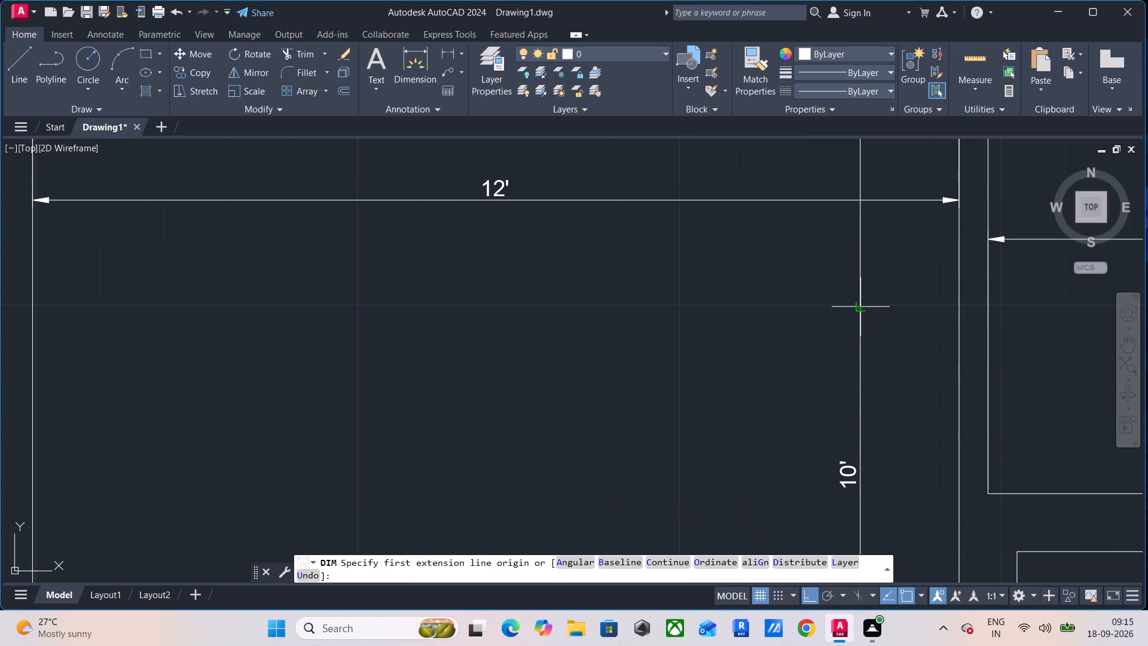
middle_drag(824, 334, 748, 185)
scroll(746, 193, down, 5)
middle_drag(729, 292, 800, 196)
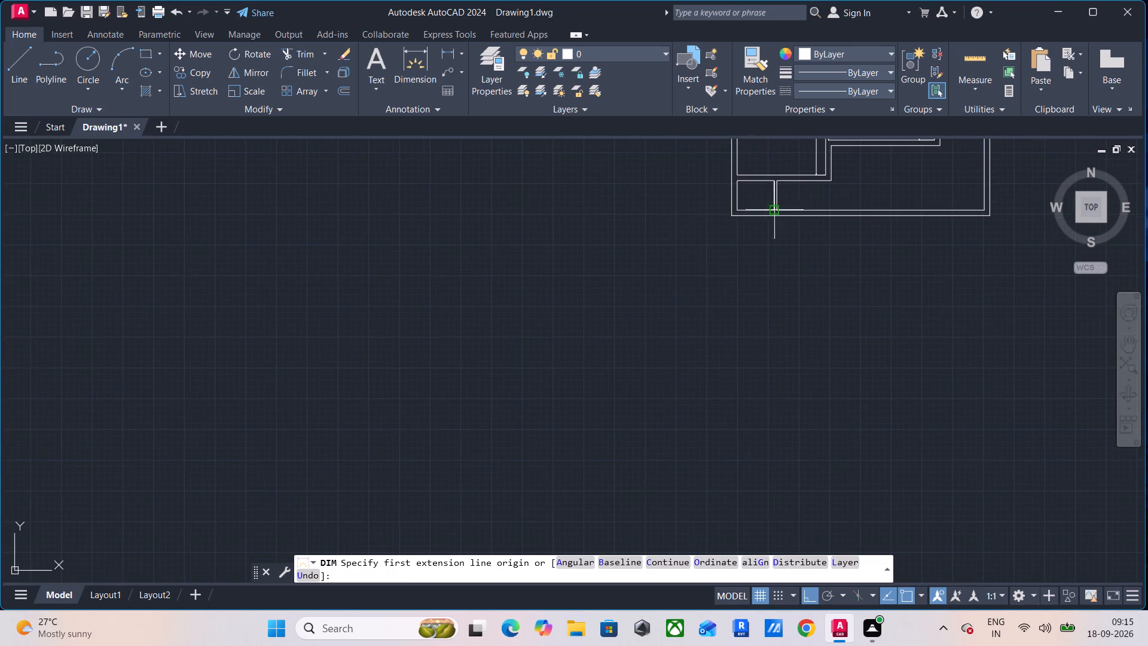
scroll(765, 208, up, 4)
middle_drag(747, 234, 741, 346)
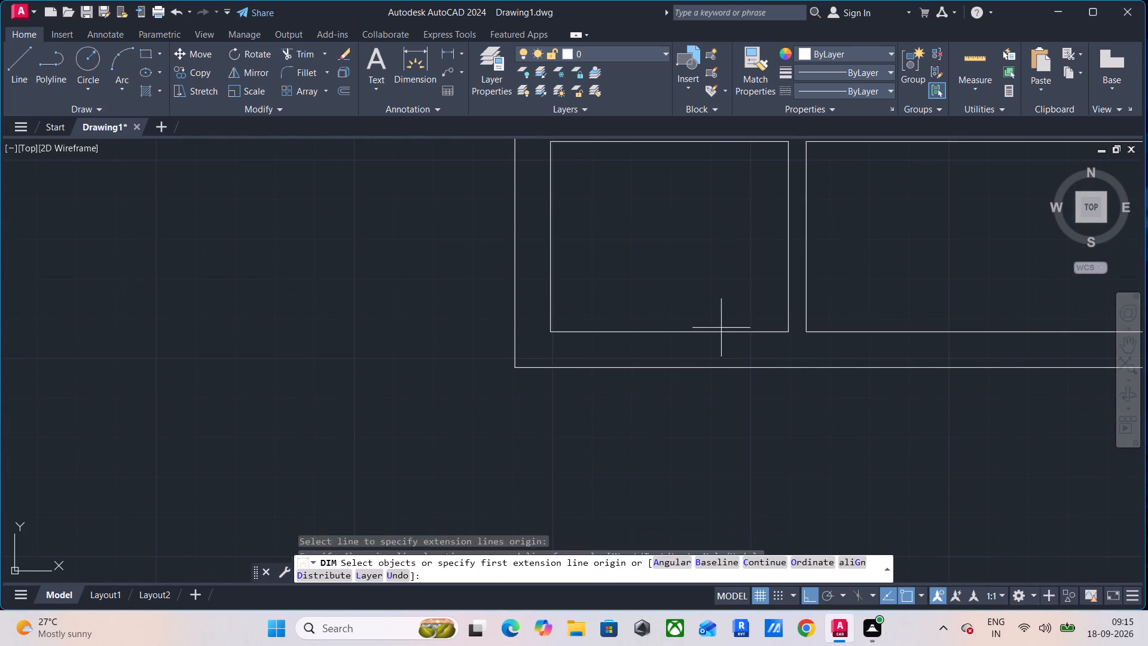
click(721, 328)
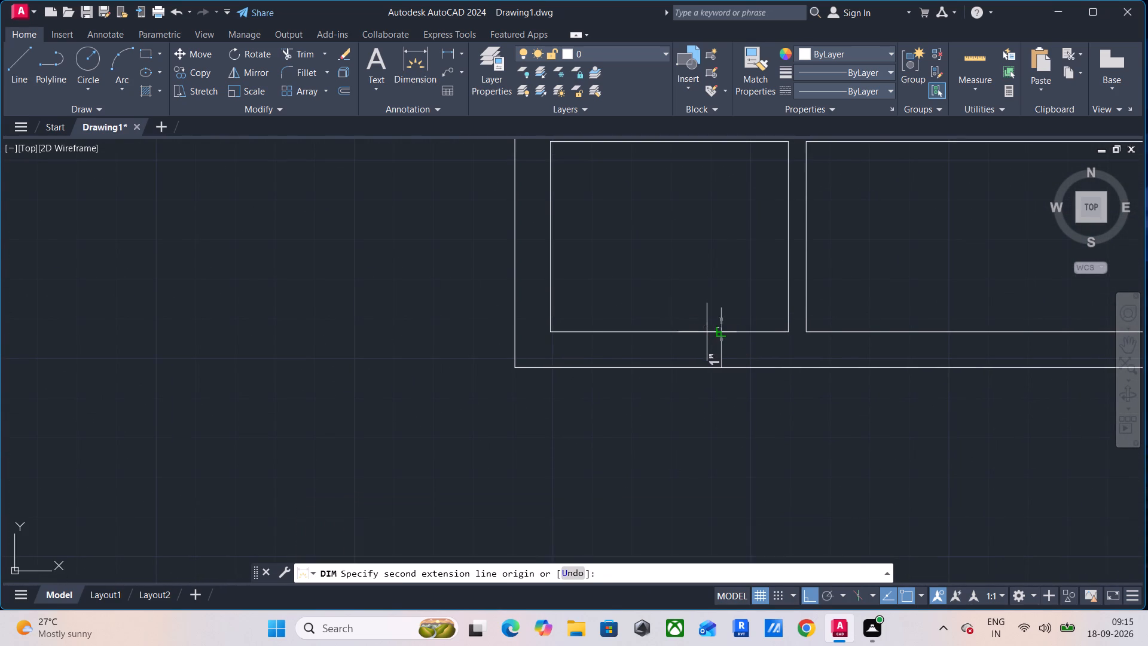
key(Escape)
key(space)
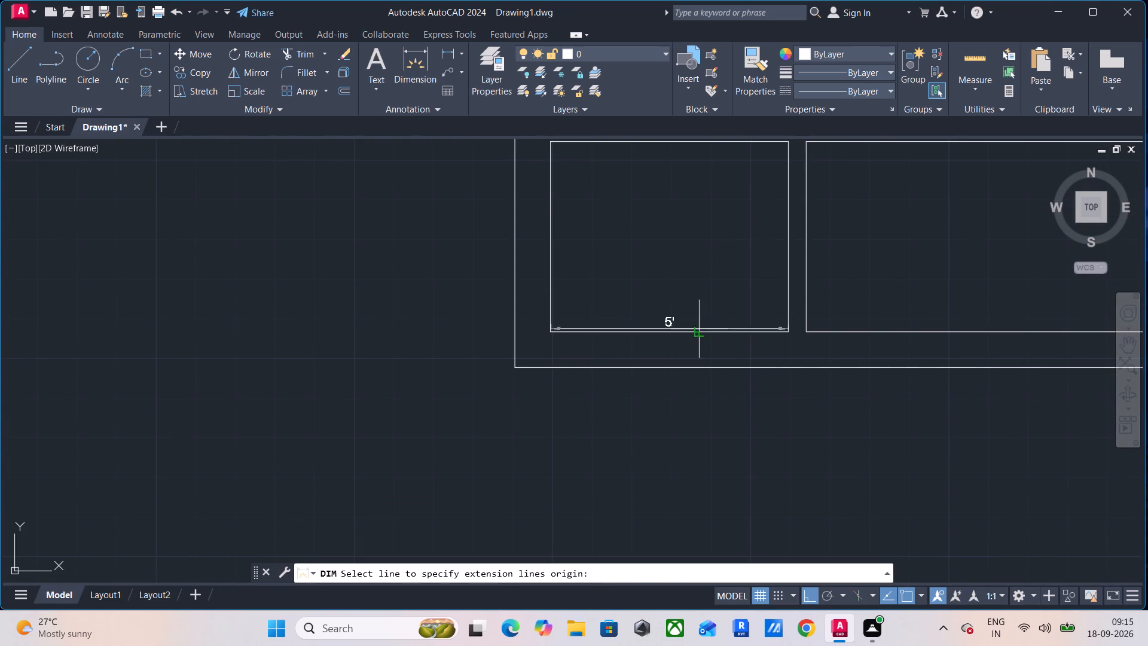
click(699, 329)
click(699, 295)
click(789, 215)
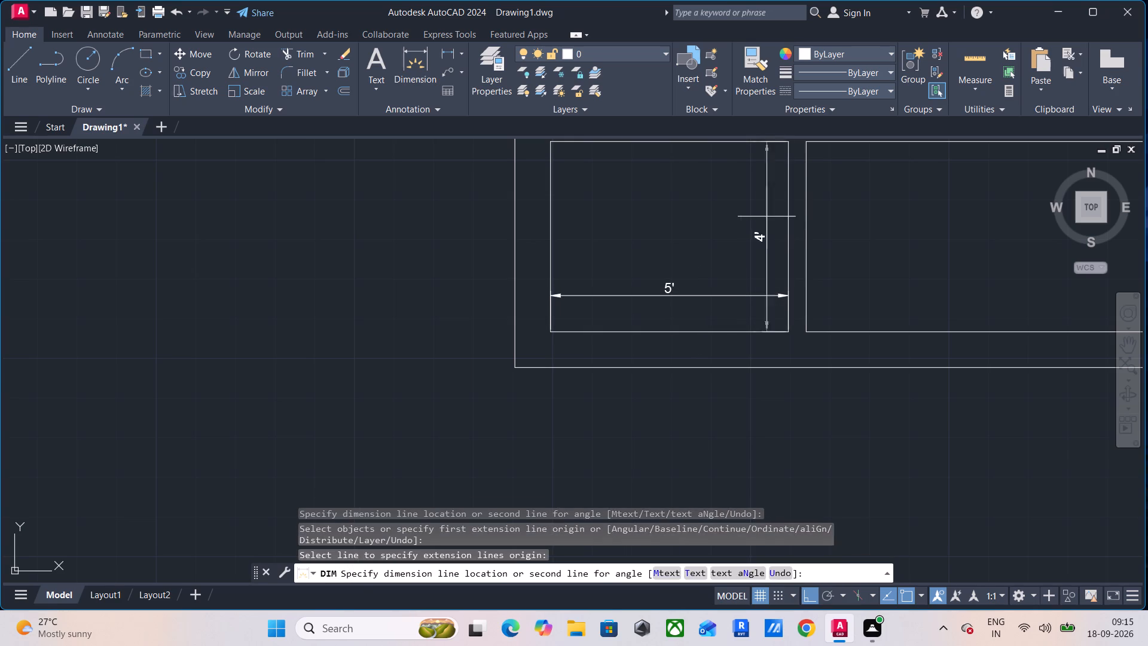
click(734, 217)
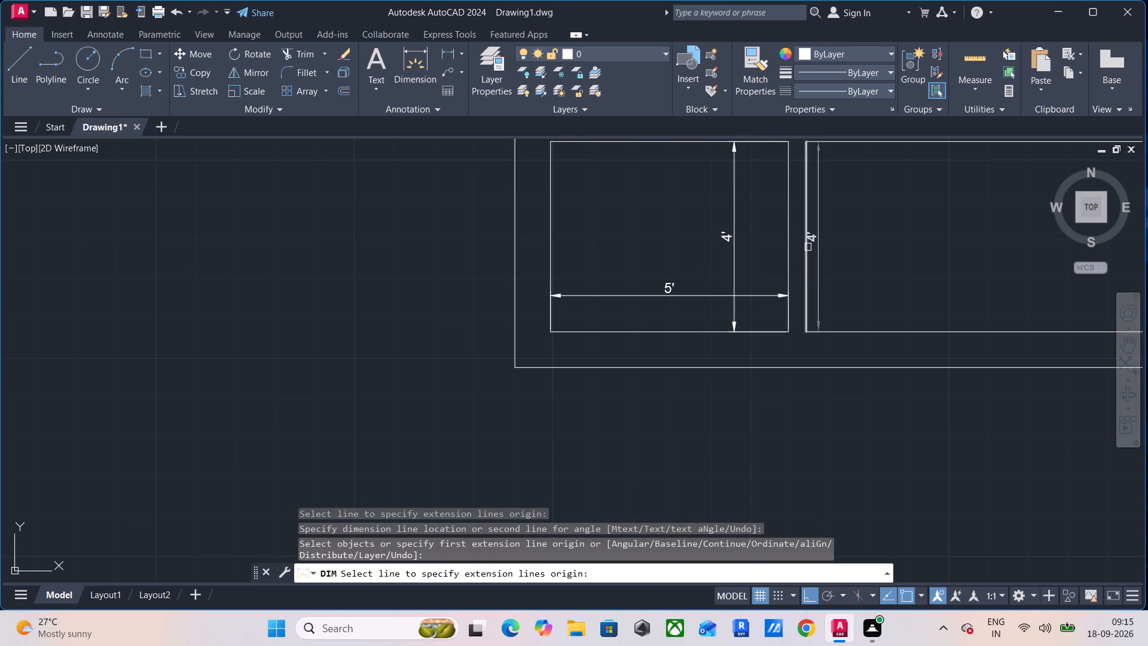
Check the dimensions placed in the southern rooms, from the southwest corner up to the staircase and kitchen.
middle_drag(874, 241, 708, 373)
scroll(734, 321, down, 2)
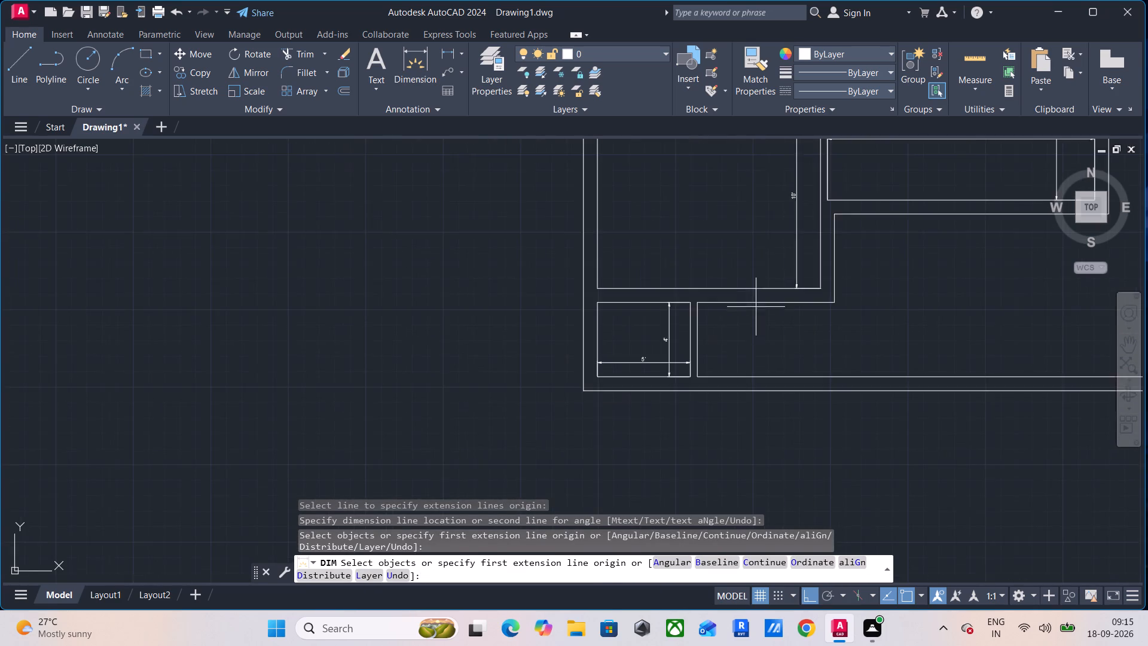
middle_drag(756, 306, 548, 449)
middle_drag(767, 288, 759, 328)
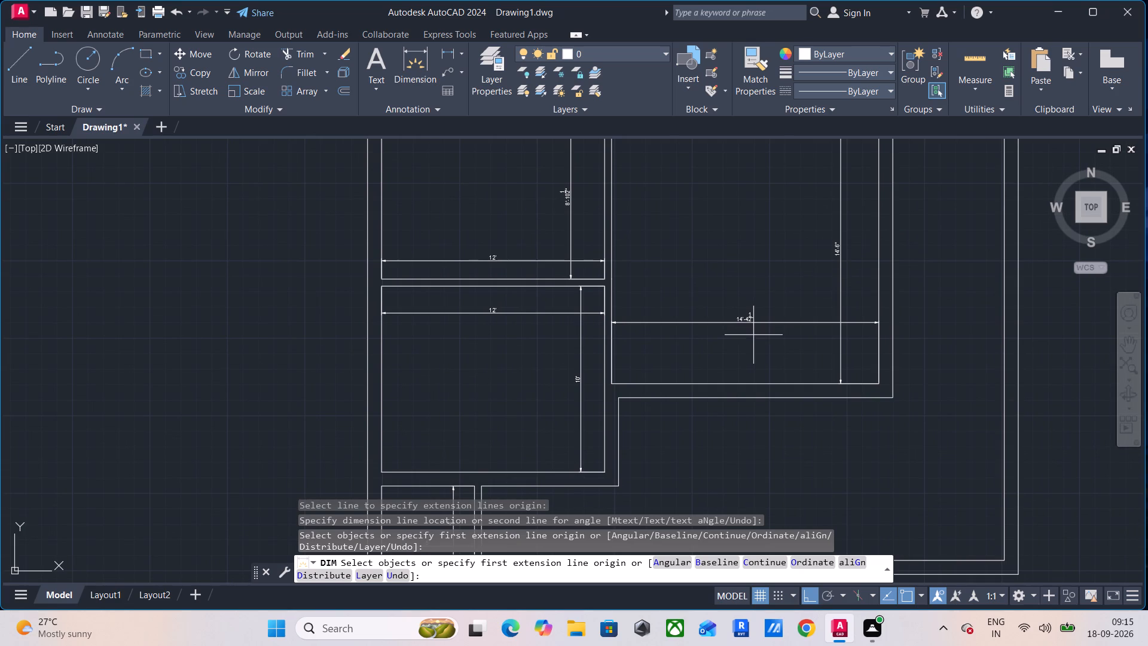
middle_drag(761, 328, 757, 385)
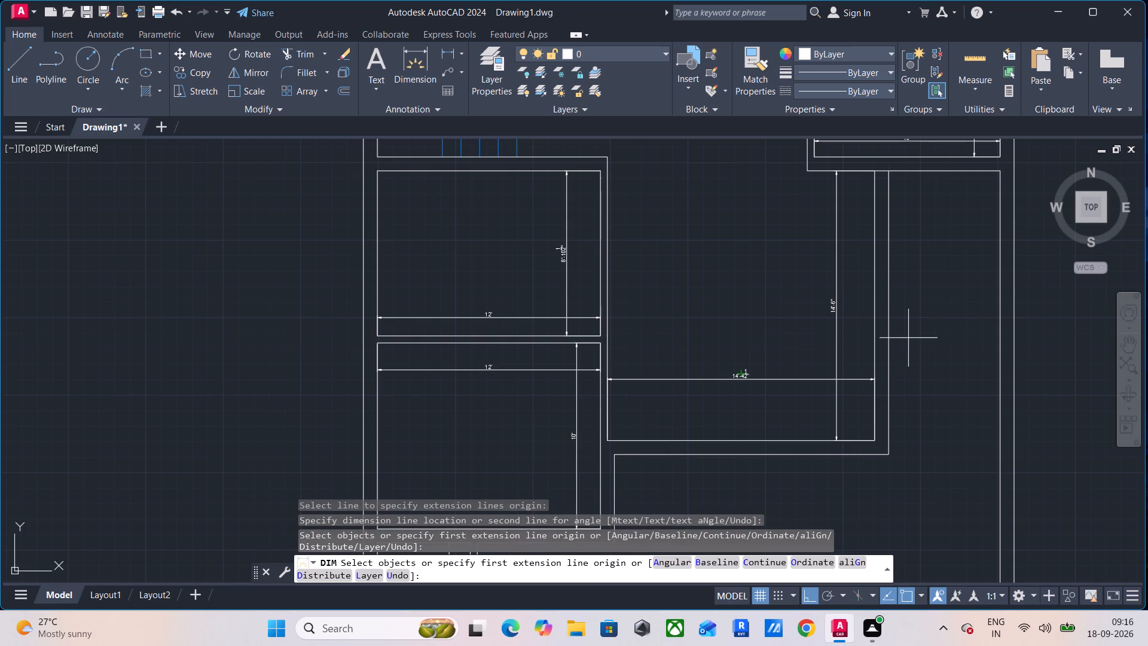
scroll(838, 302, up, 2)
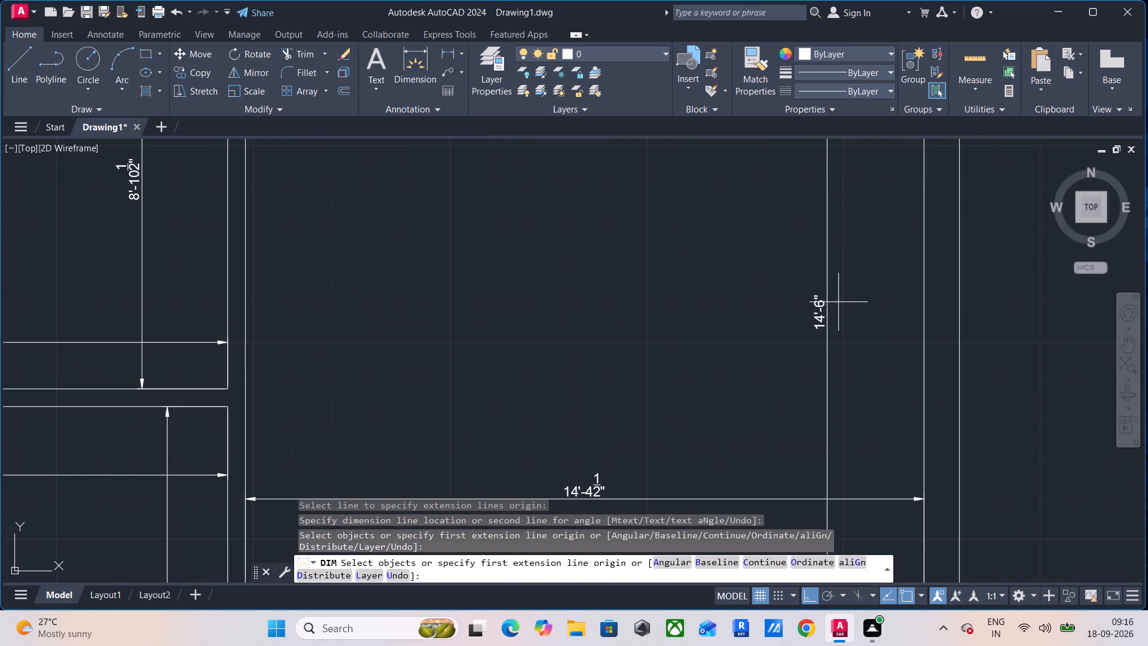
middle_drag(838, 301, 842, 394)
scroll(842, 392, down, 3)
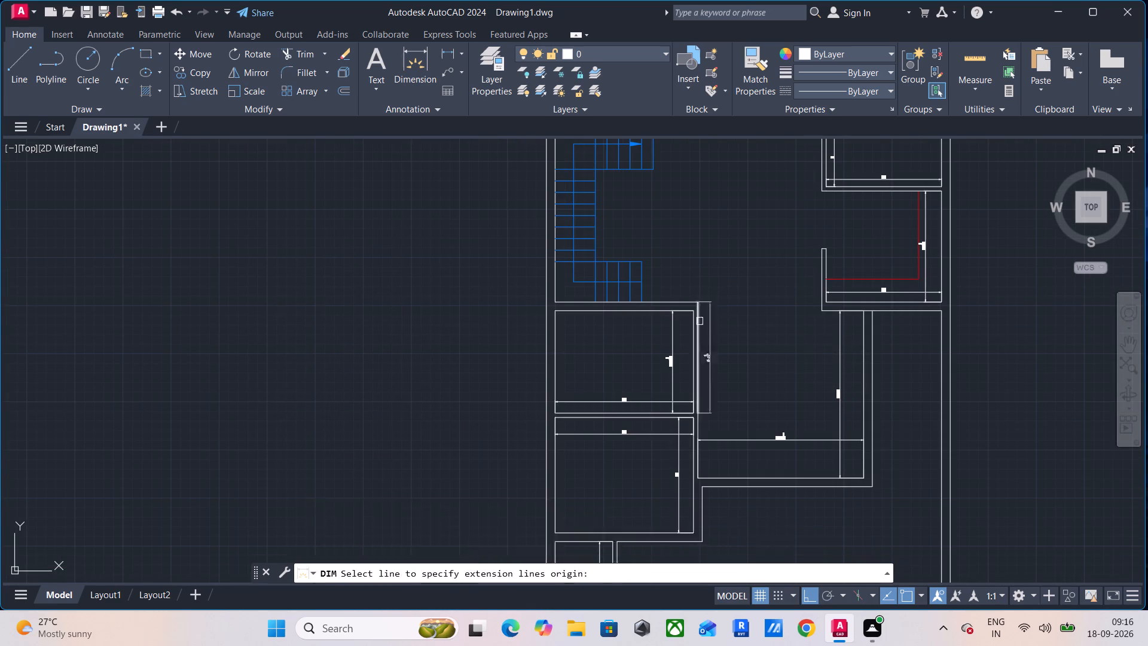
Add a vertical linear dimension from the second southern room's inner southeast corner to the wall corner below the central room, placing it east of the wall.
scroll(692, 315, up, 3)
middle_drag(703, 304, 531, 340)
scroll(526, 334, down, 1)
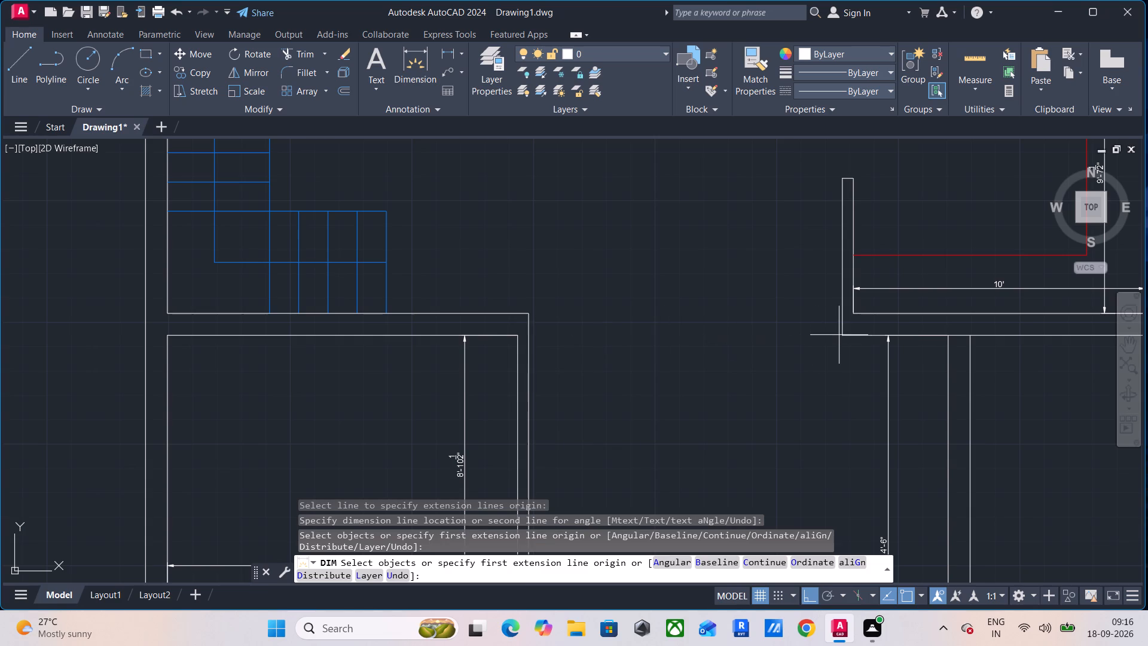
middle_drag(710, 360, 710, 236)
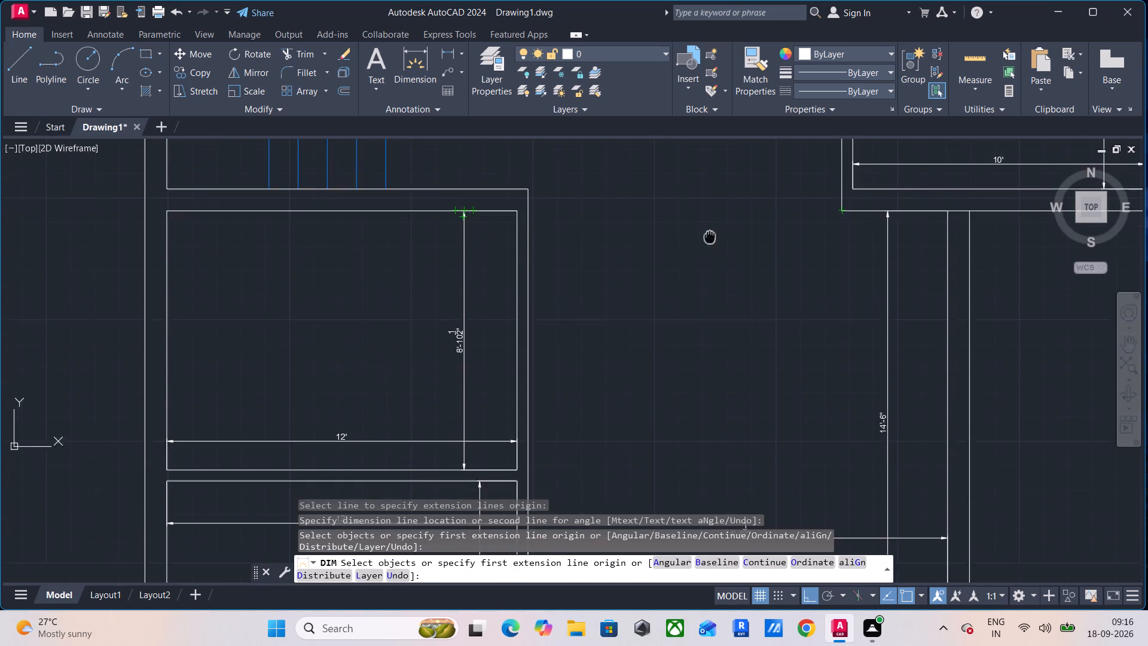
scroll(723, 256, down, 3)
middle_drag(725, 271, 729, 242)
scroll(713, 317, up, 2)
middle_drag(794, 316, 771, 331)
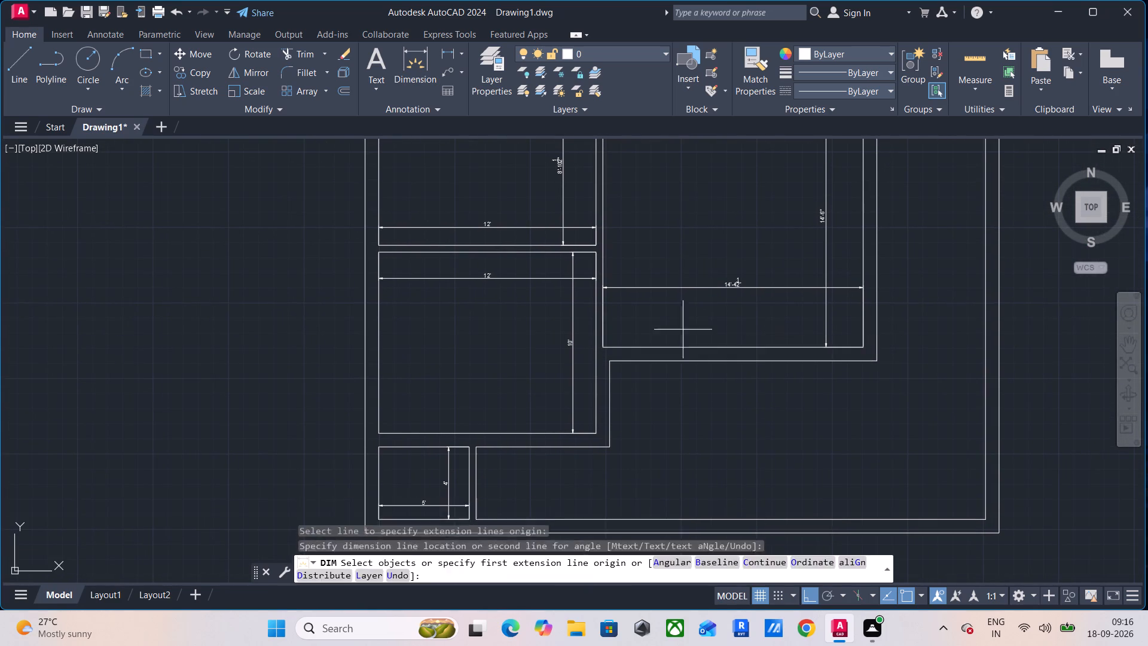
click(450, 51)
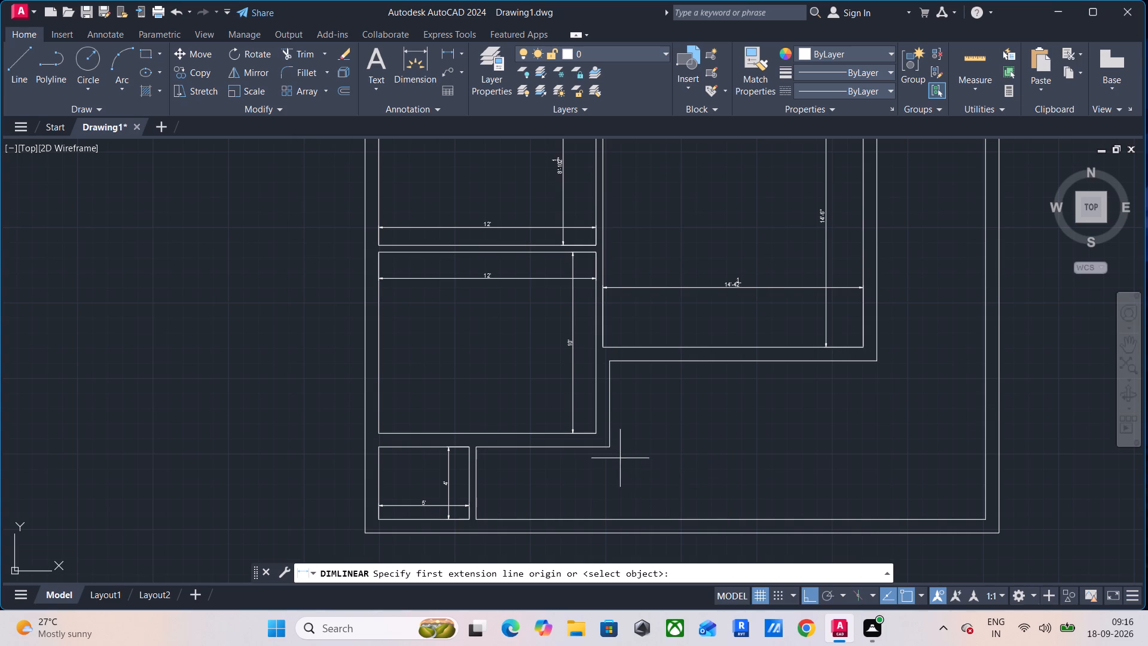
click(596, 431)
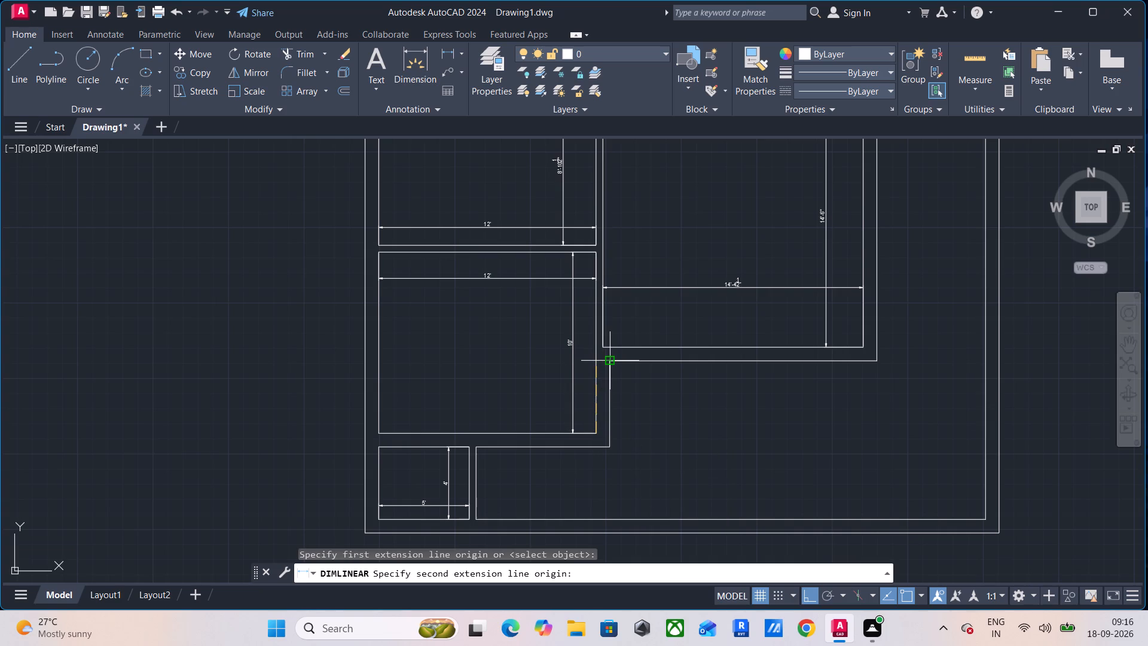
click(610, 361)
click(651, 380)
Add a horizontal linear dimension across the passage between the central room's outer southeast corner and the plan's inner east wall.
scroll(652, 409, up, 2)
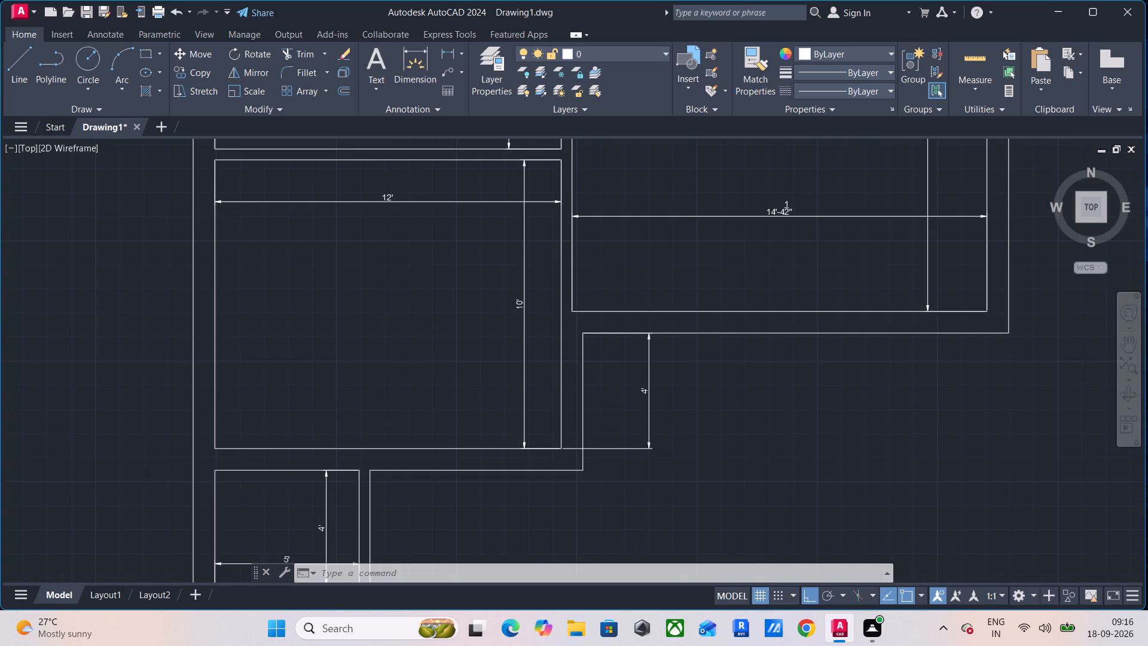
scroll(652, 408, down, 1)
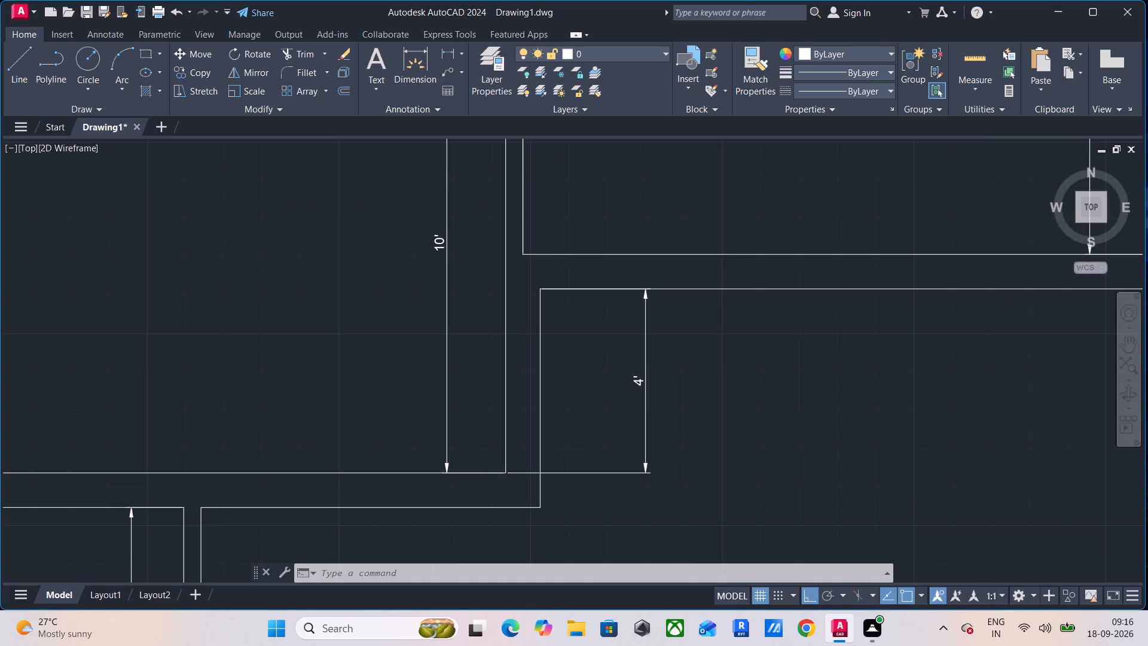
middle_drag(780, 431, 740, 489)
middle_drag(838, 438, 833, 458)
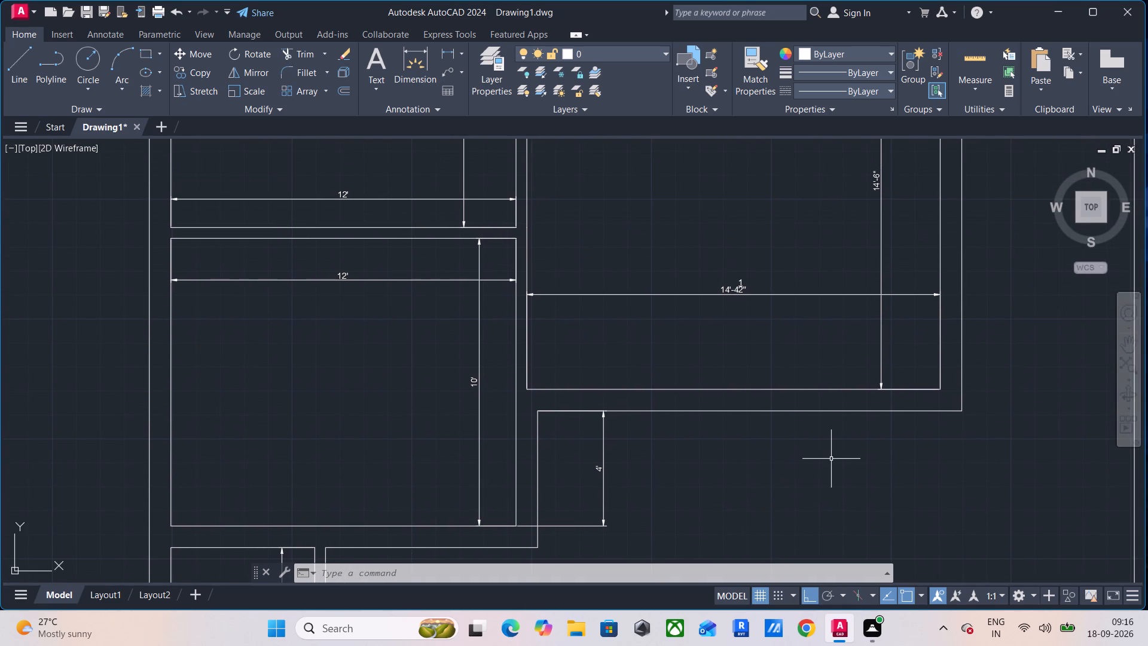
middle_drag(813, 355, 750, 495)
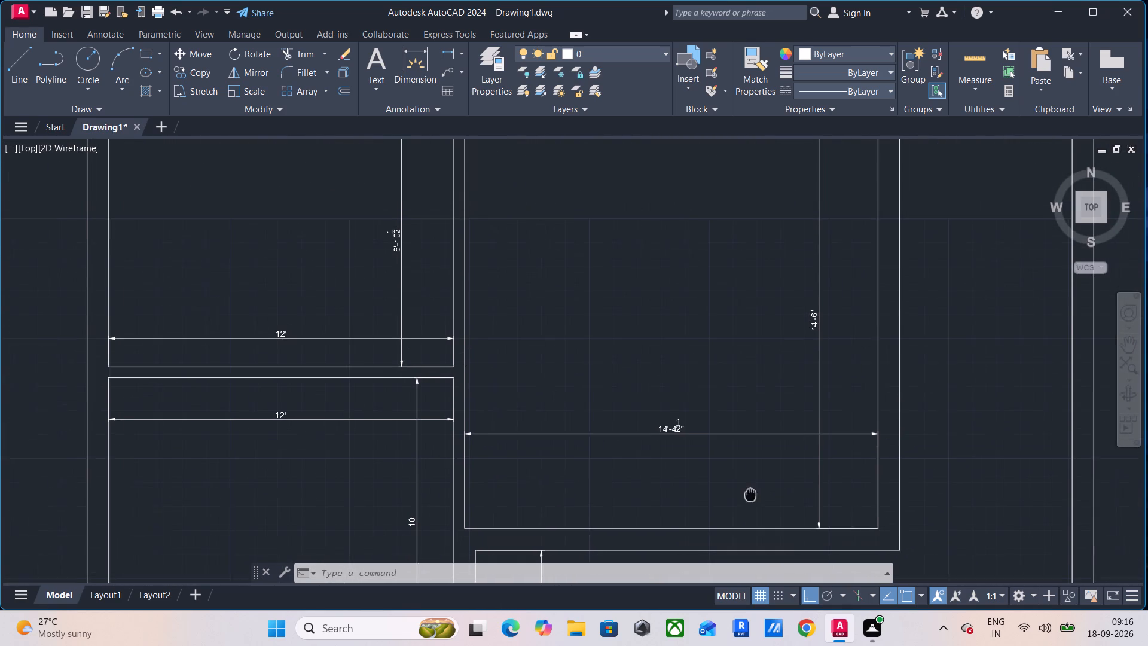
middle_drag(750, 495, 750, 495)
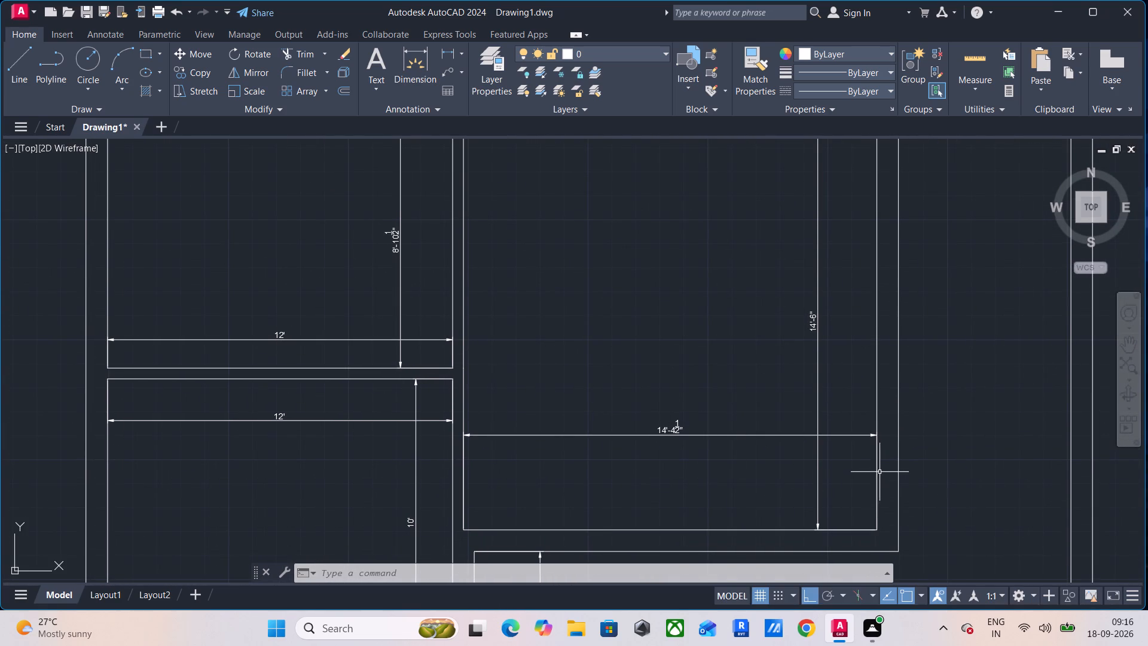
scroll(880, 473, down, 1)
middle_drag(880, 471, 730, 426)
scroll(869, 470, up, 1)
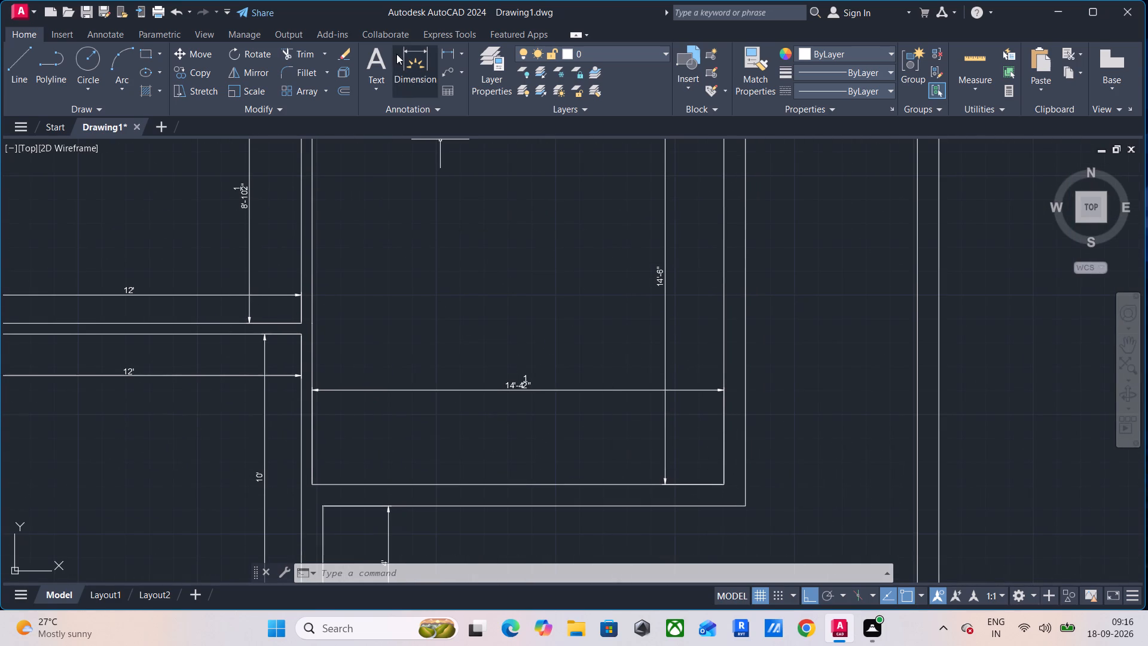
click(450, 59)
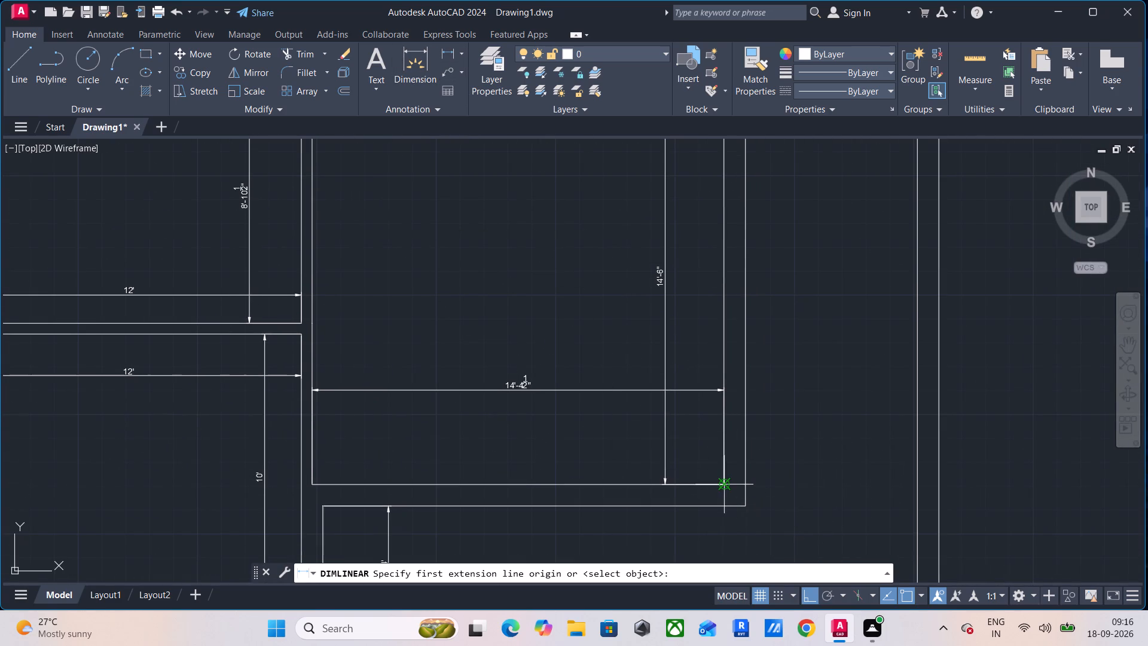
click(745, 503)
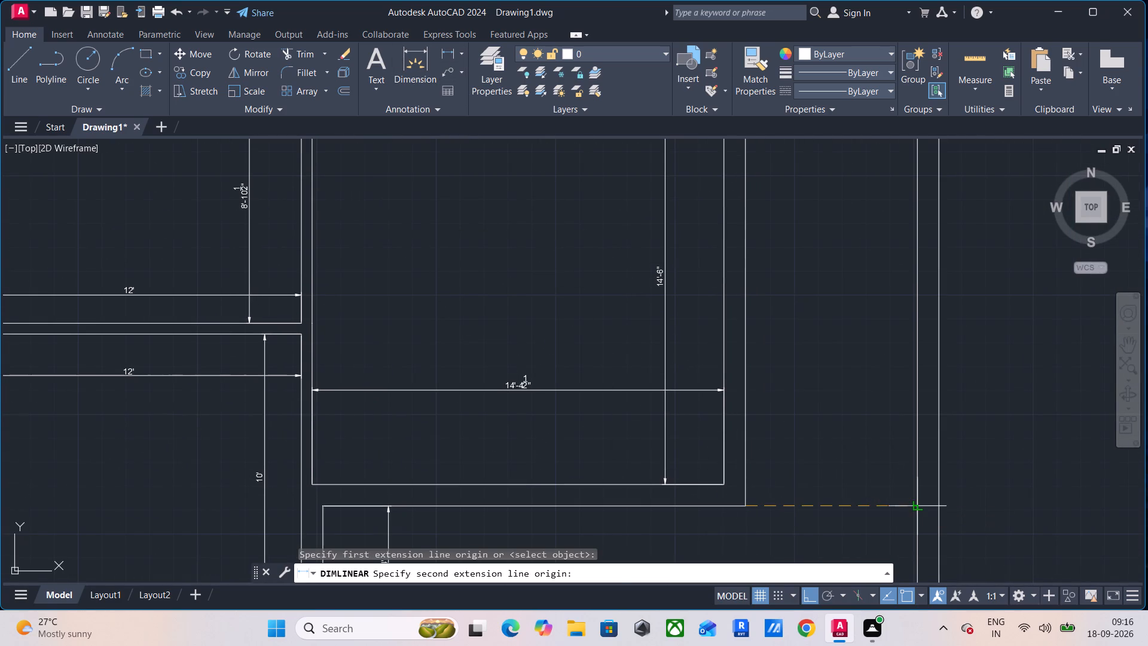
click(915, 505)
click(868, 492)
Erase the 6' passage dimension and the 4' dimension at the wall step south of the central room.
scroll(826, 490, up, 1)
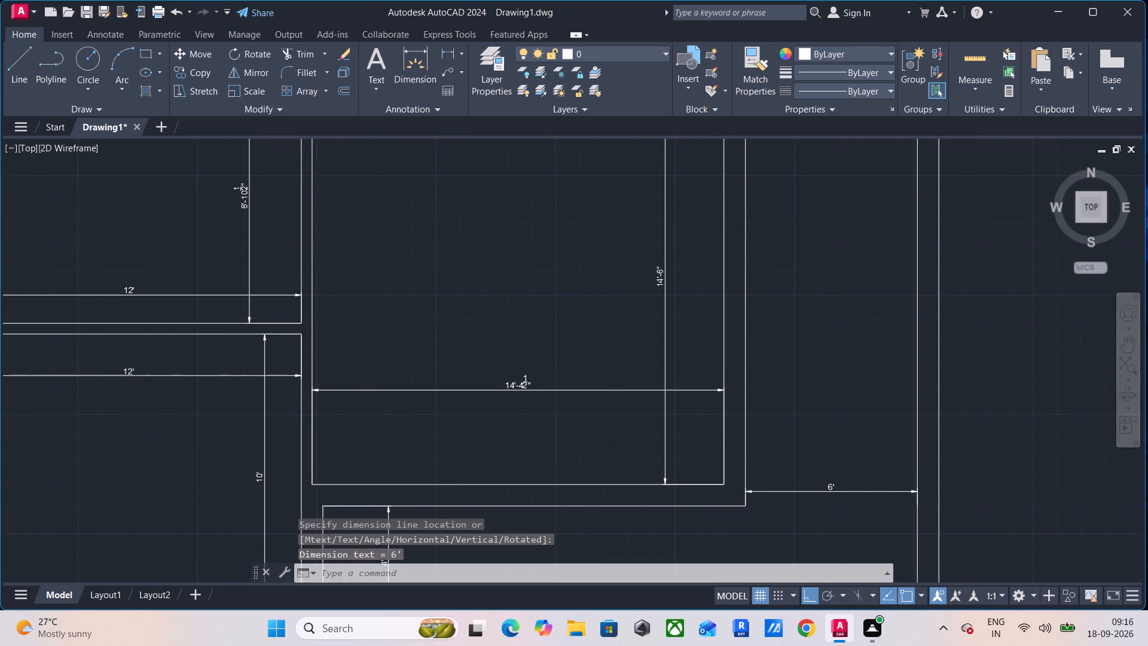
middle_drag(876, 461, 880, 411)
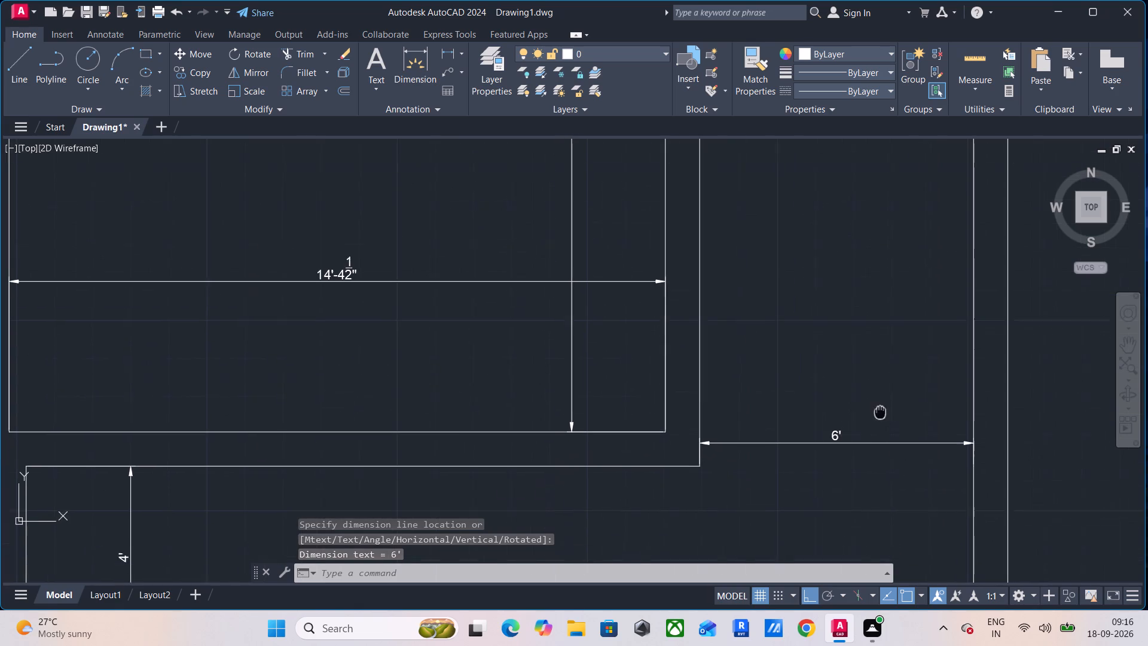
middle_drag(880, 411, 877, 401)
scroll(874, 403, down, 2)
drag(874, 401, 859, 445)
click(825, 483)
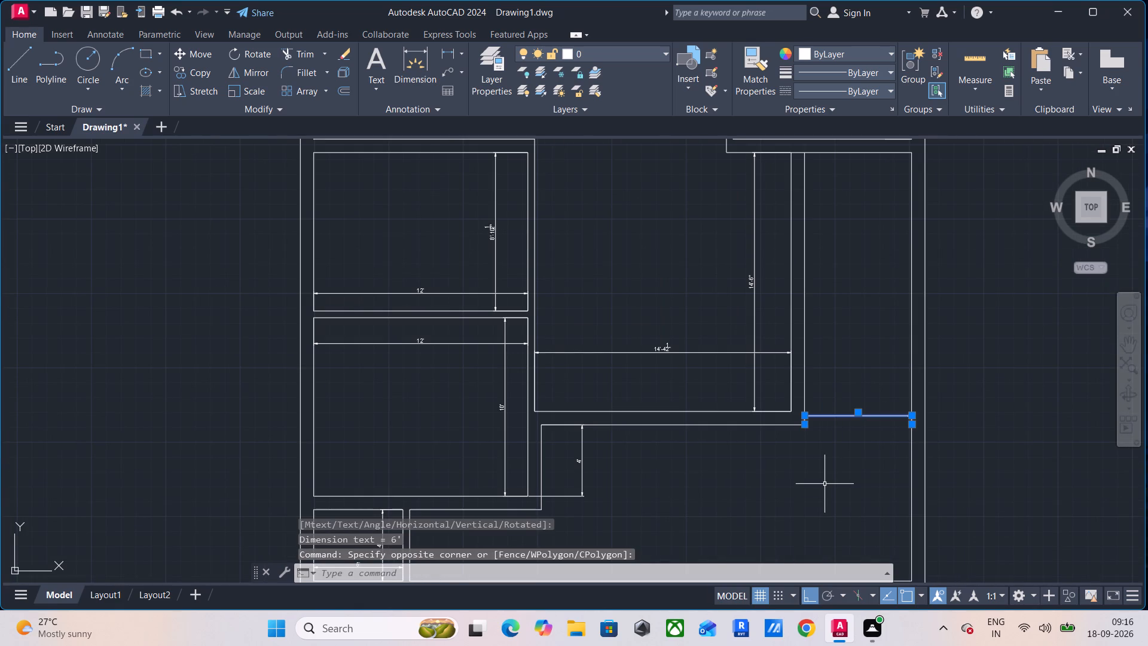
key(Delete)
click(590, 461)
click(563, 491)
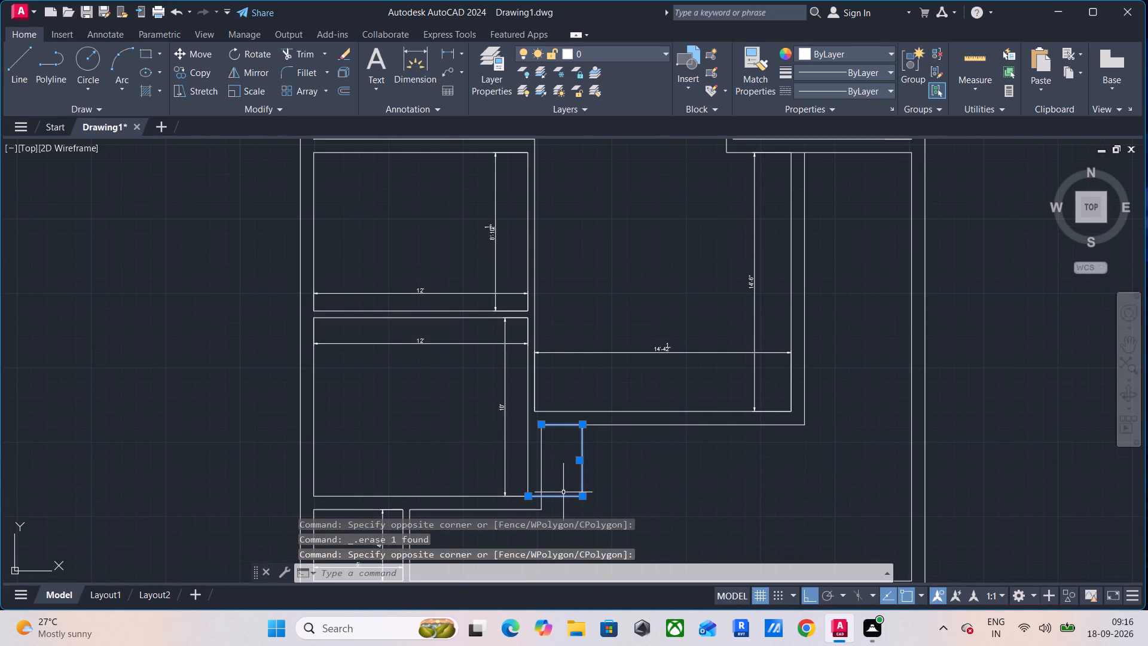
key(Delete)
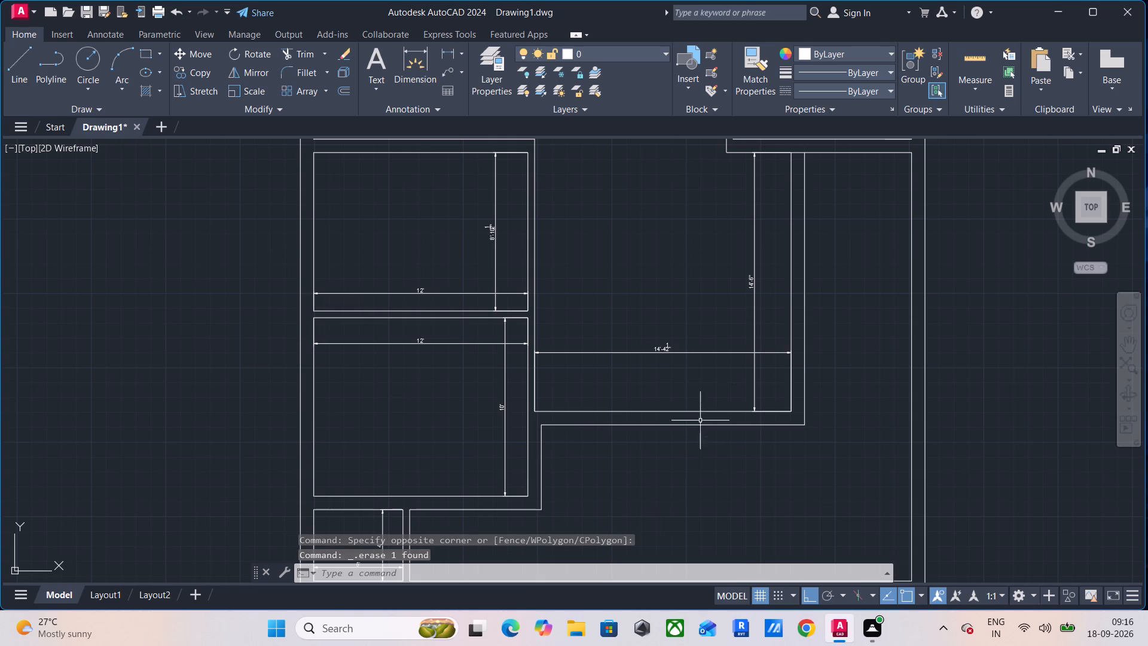
Check the dimensions in the central room and the kitchen.
middle_drag(670, 377, 667, 402)
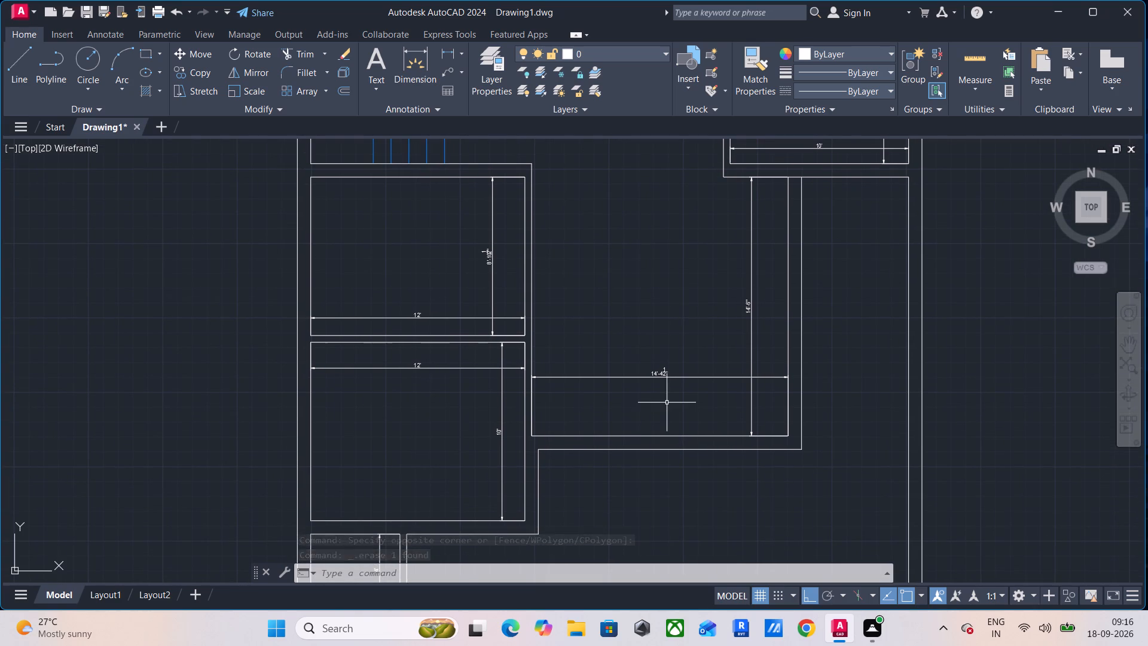
scroll(663, 374, up, 1)
scroll(663, 374, down, 1)
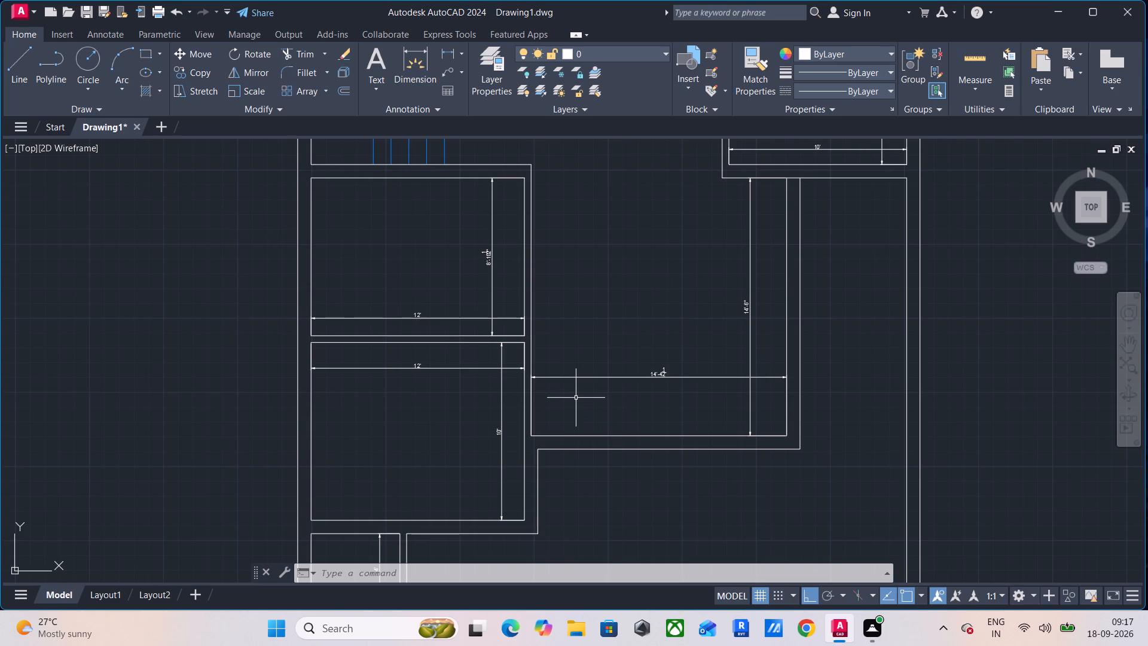
scroll(590, 412, down, 1)
middle_drag(594, 414, 620, 546)
scroll(806, 346, up, 3)
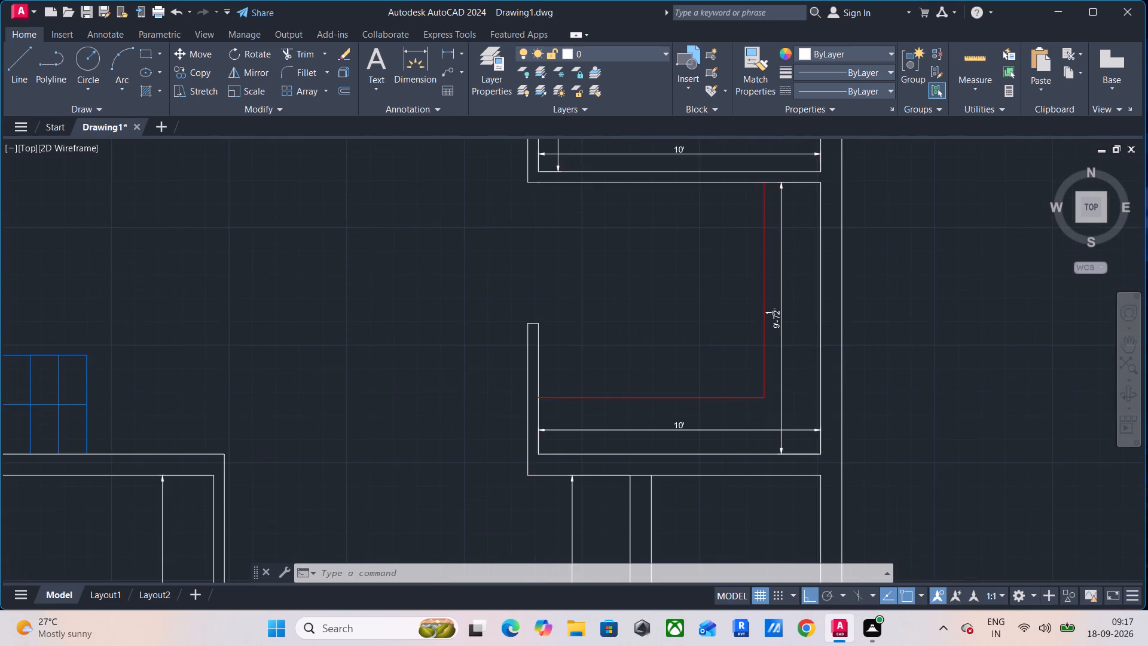
scroll(793, 324, down, 1)
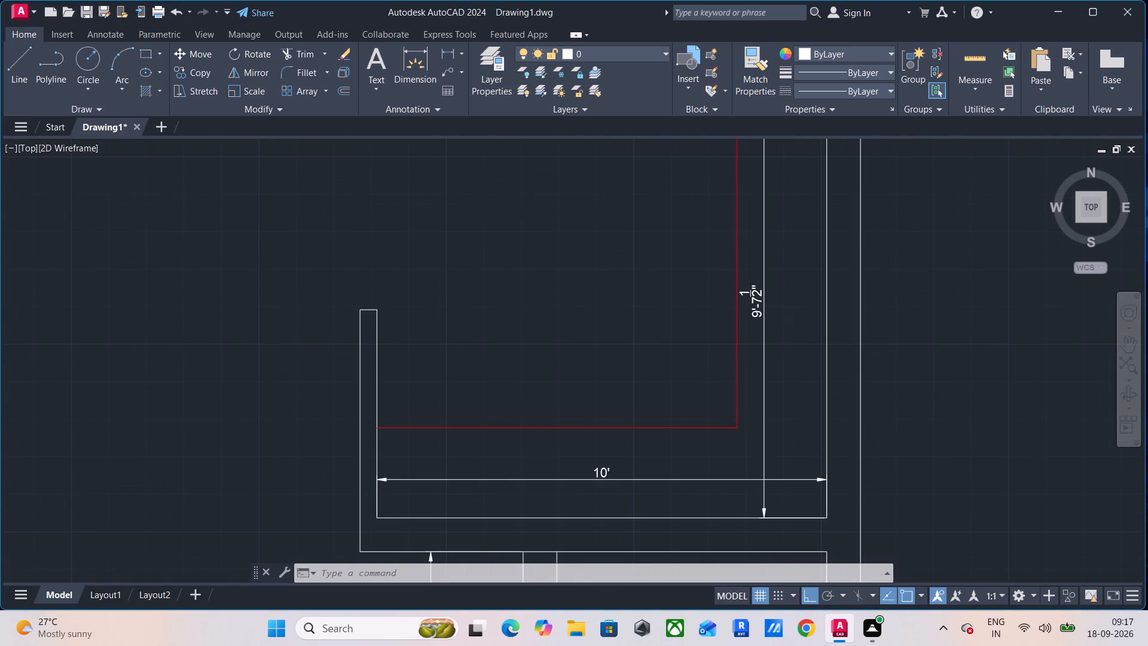
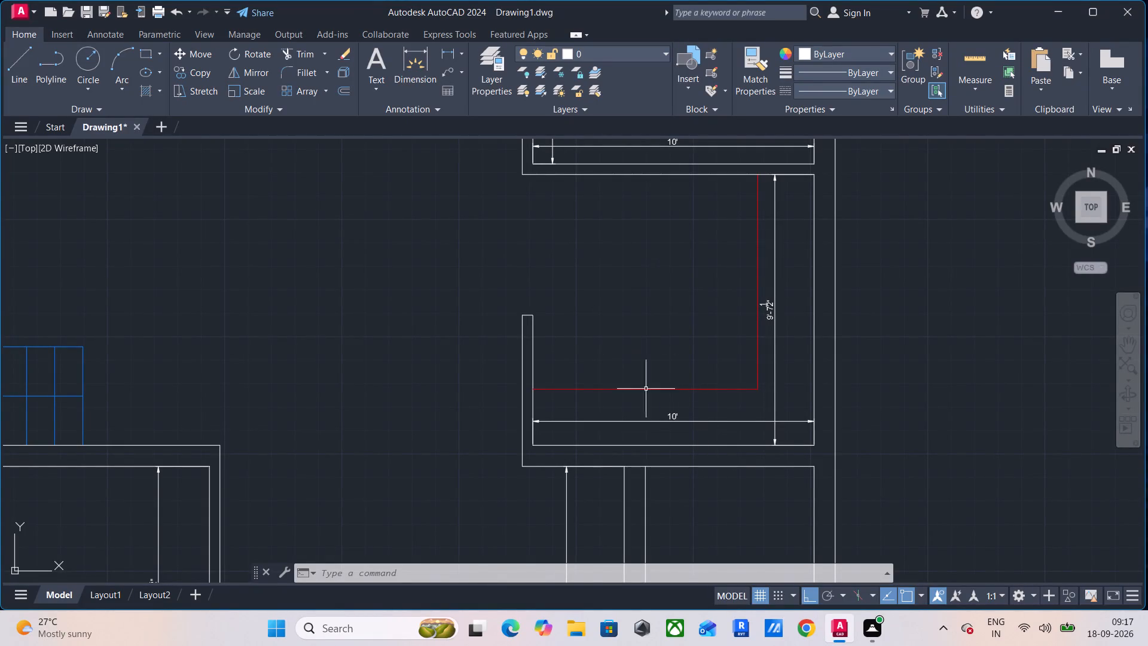
Add a second line reading 13' 4 1/2" X 12' beneath the text of the M . BEDROOM label.
scroll(676, 395, down, 1)
middle_drag(680, 394, 684, 418)
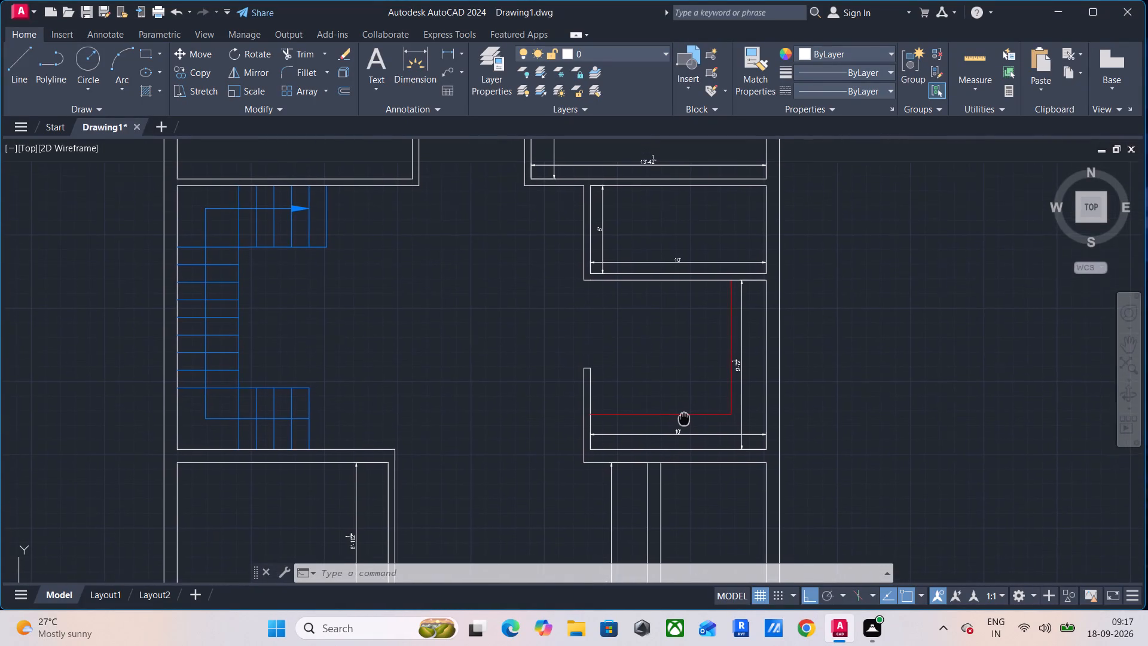
middle_drag(684, 418, 690, 426)
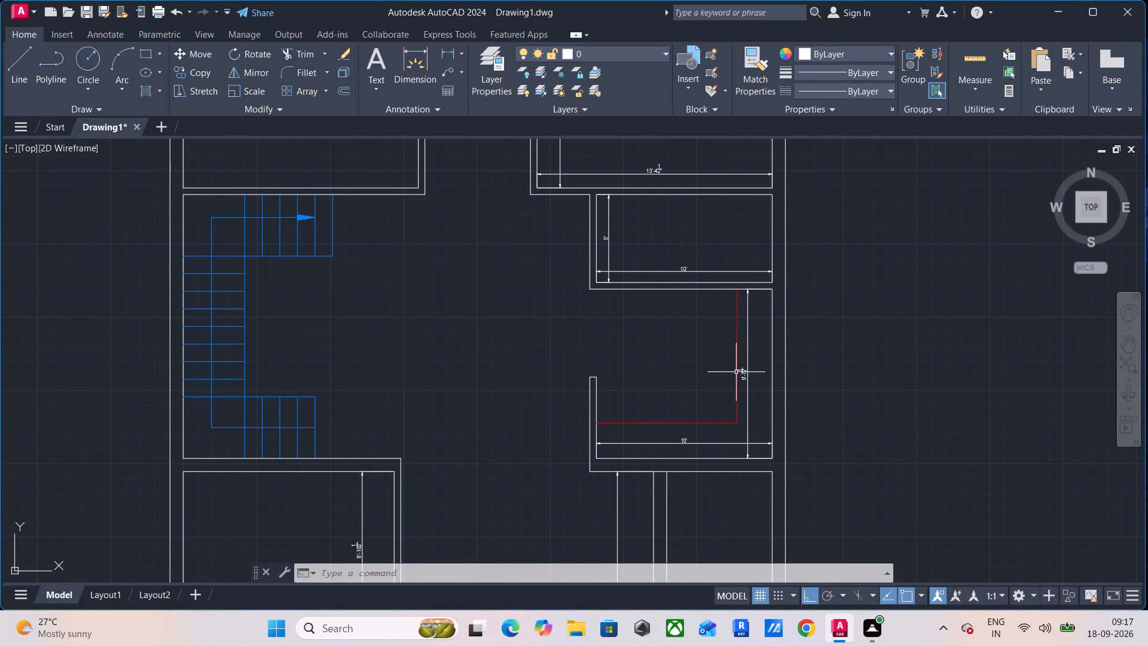
scroll(736, 372, down, 2)
middle_drag(736, 372, 677, 450)
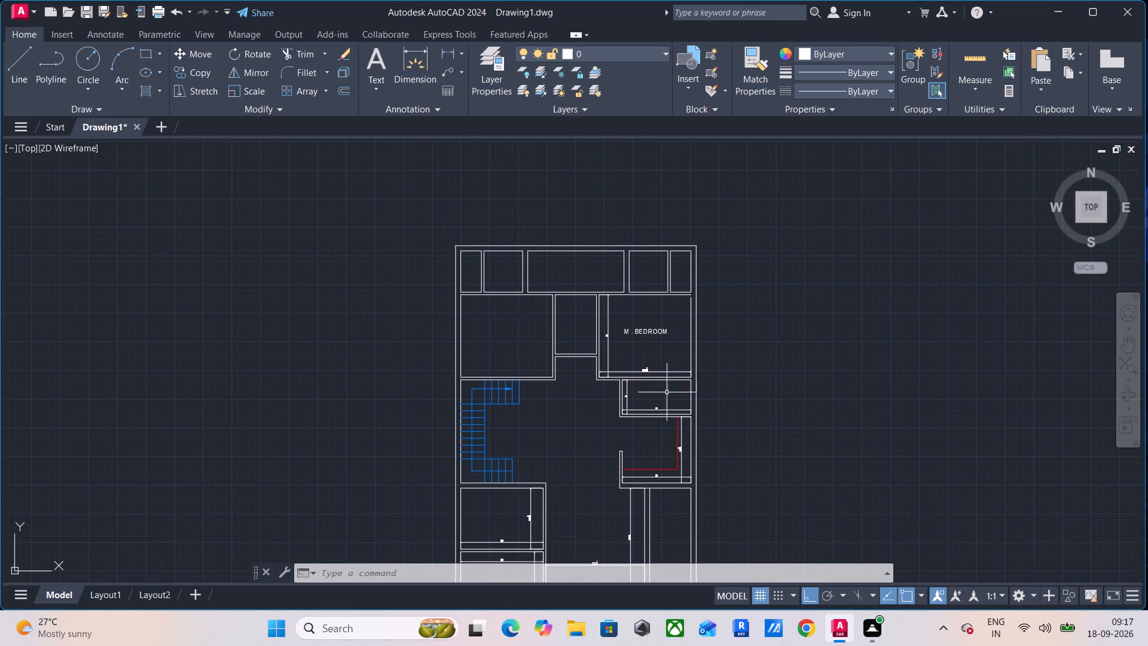
scroll(643, 364, up, 2)
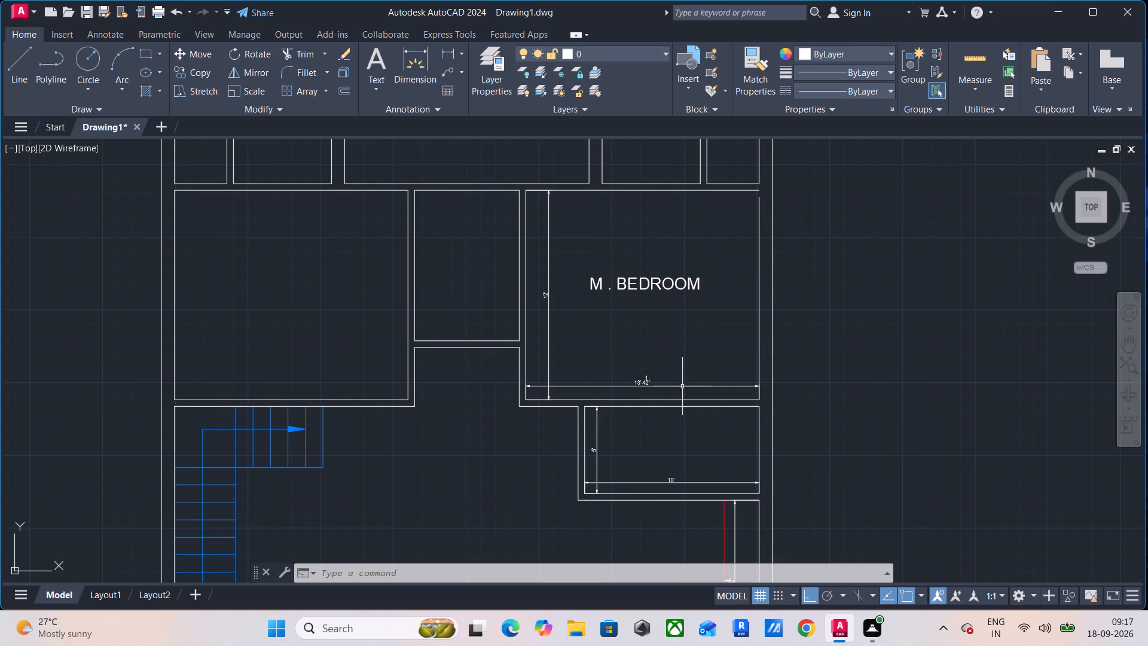
double_click(636, 283)
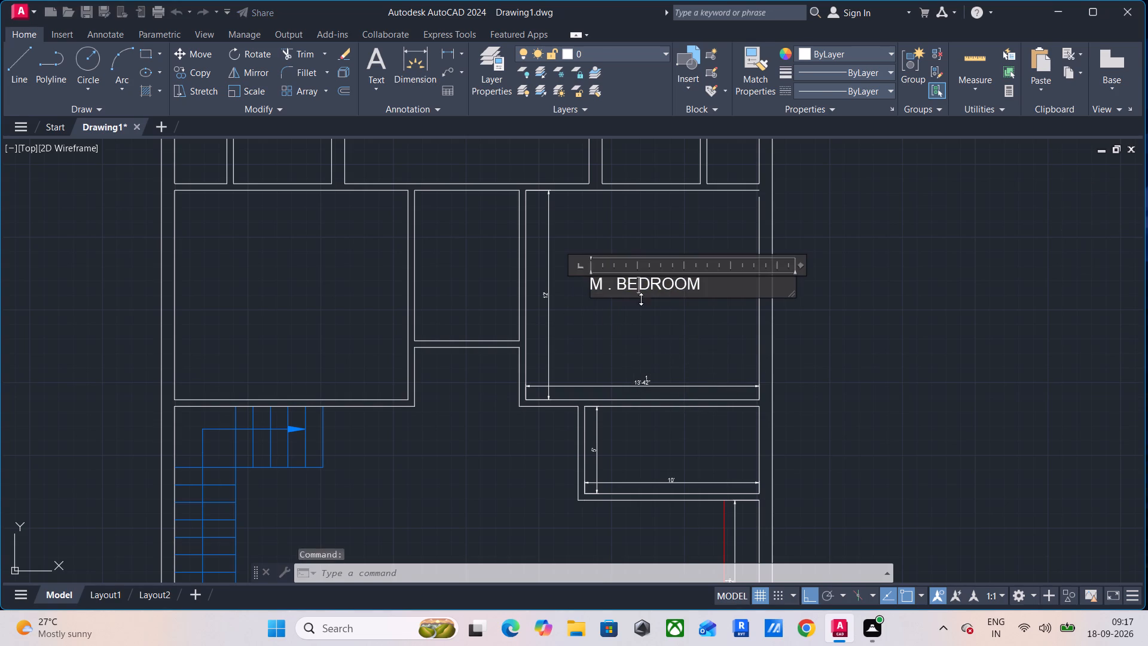
click(704, 287)
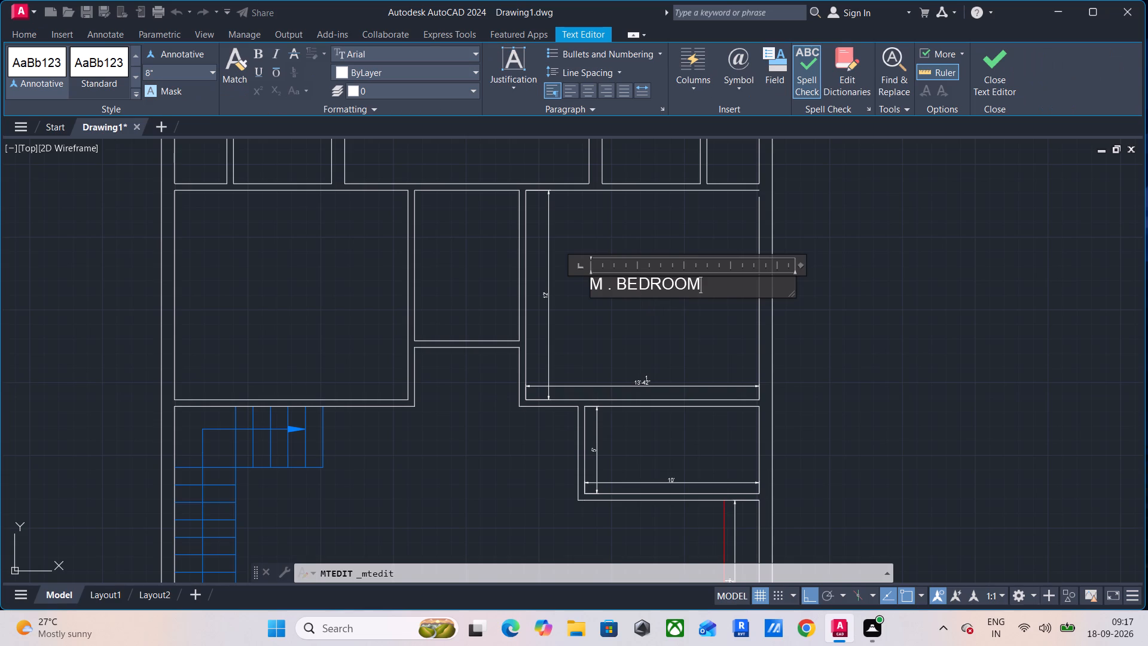
key(Return)
text(13')
key(space)
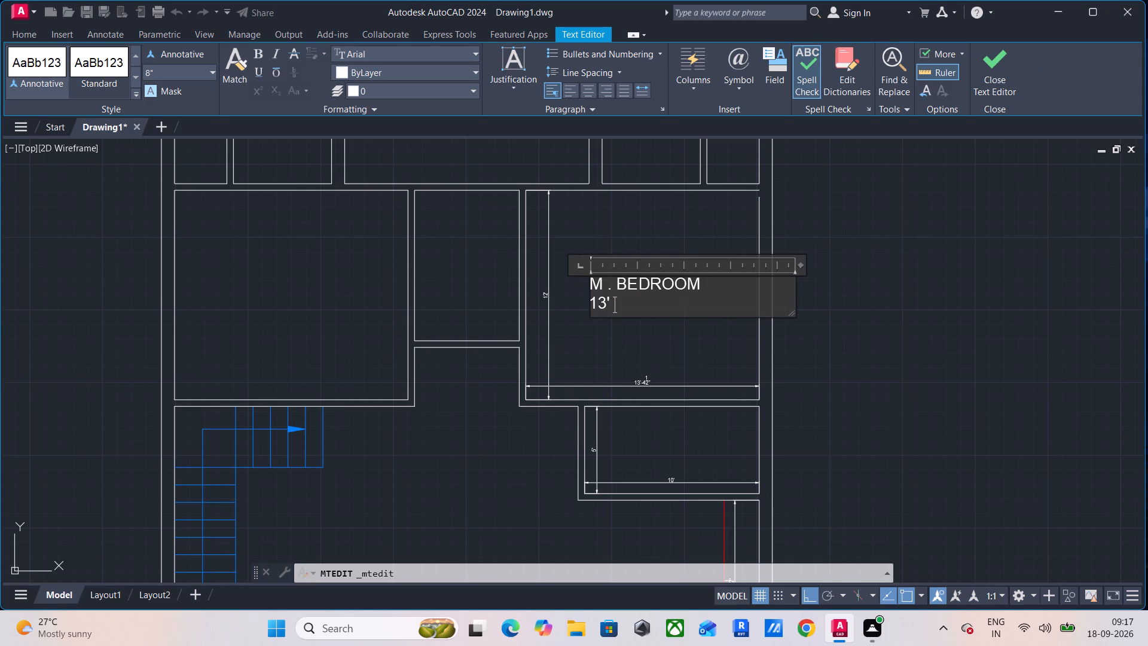
key(4)
key(space)
text(1)
text(/2")
key(Return)
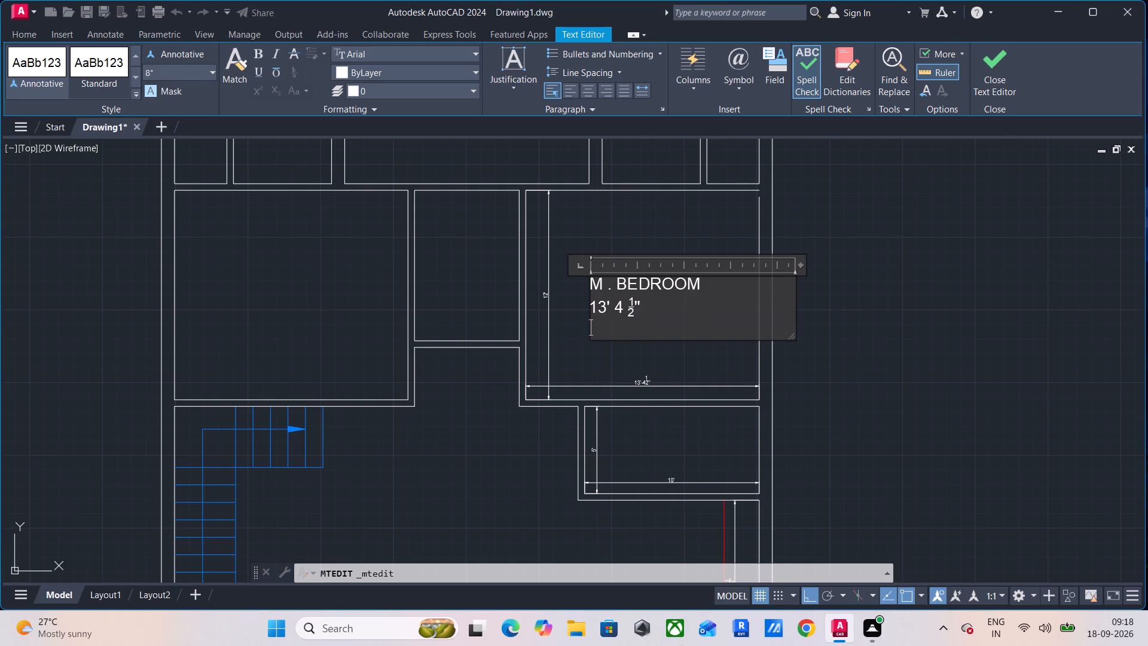
key(BackSpace)
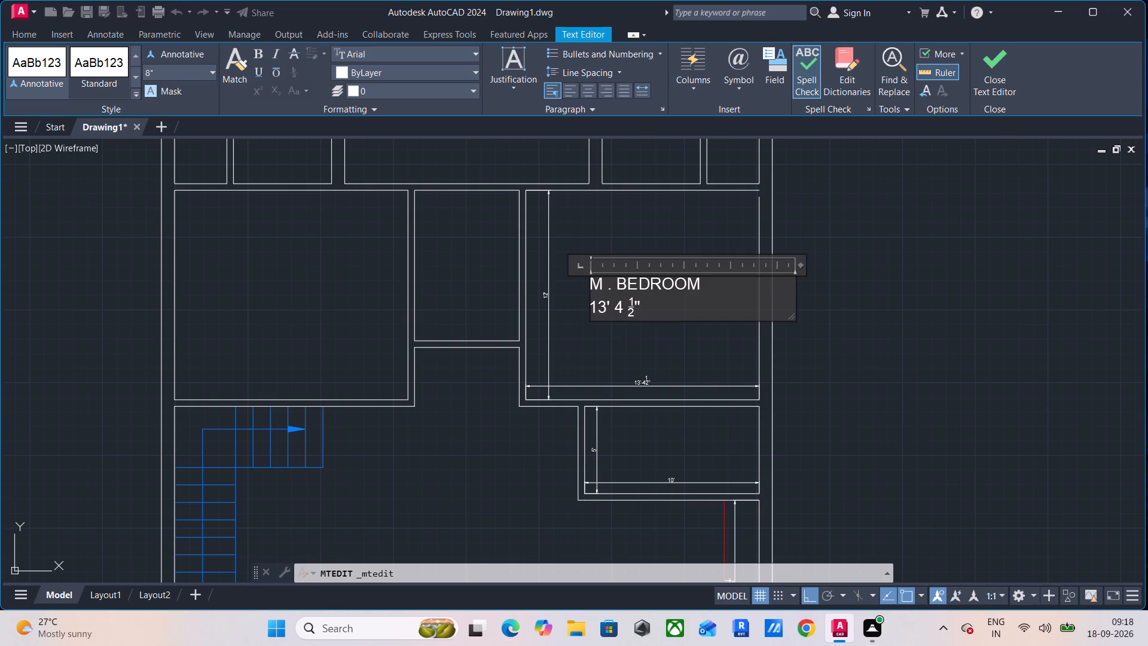
key(space)
text(X)
key(space)
text(12)
key(apostrophe)
key(Return)
key(Return)
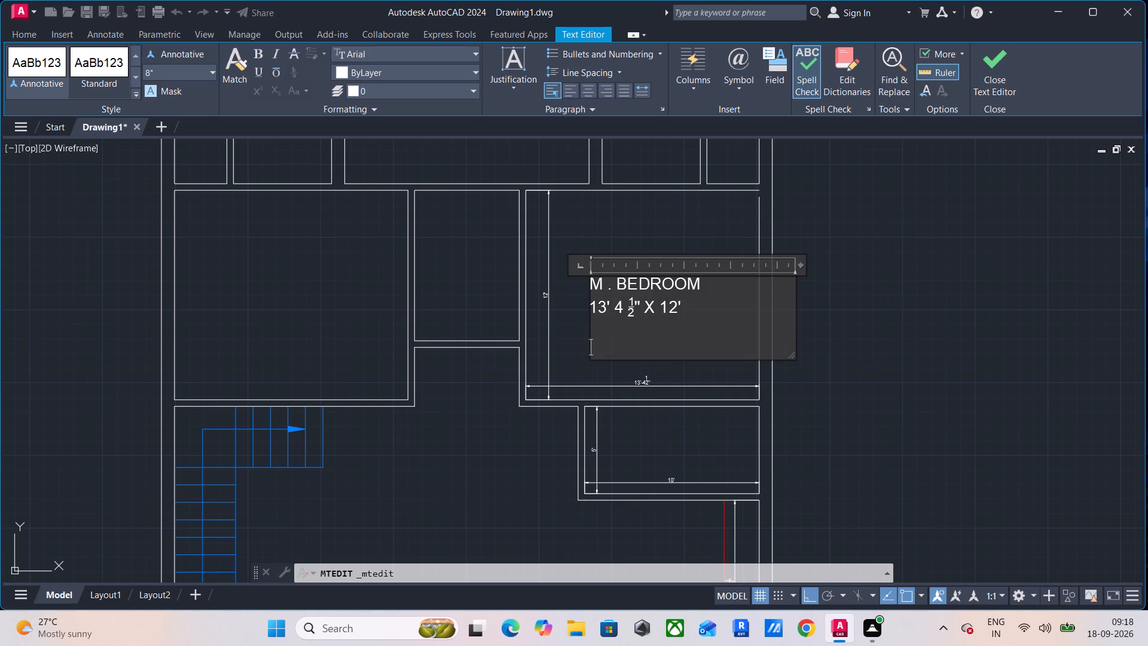
key(BackSpace)
key(BackSpace)
click(981, 68)
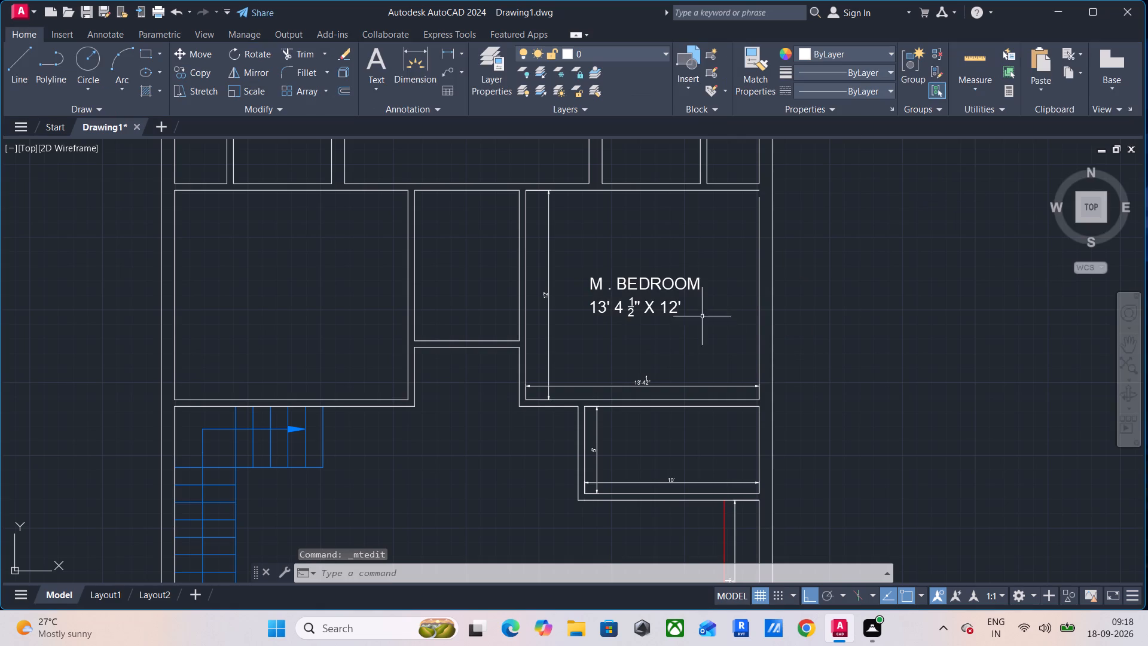
Insert a leading space before the size line of the M . BEDROOM label to shift it under the name.
click(645, 305)
double_click(638, 306)
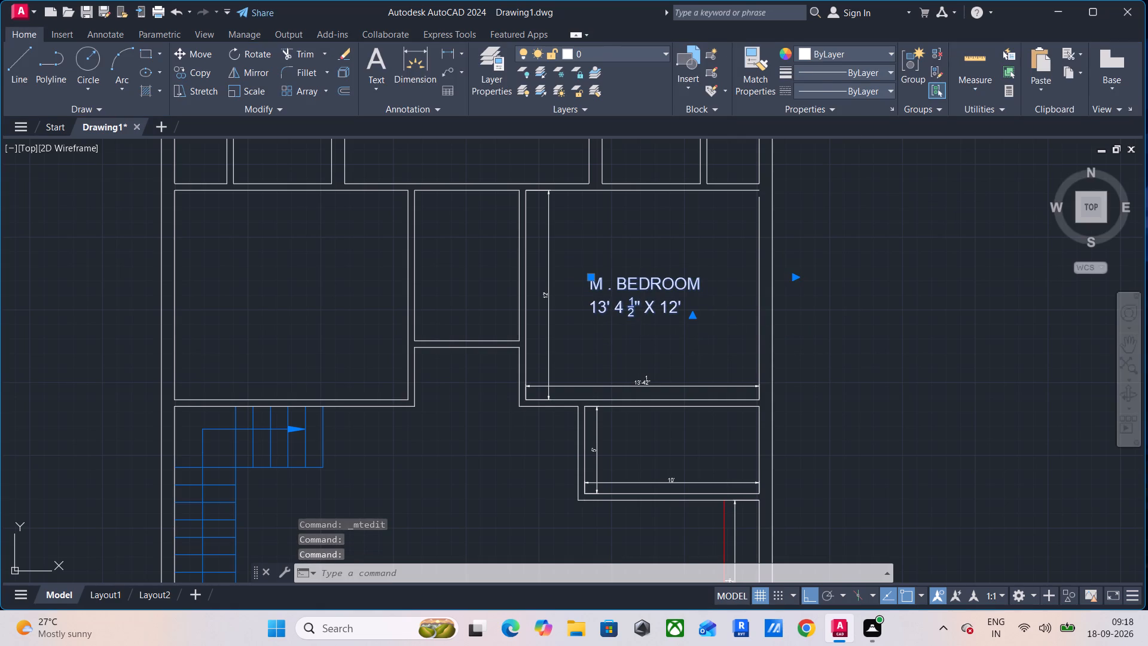
scroll(602, 312, up, 3)
click(553, 290)
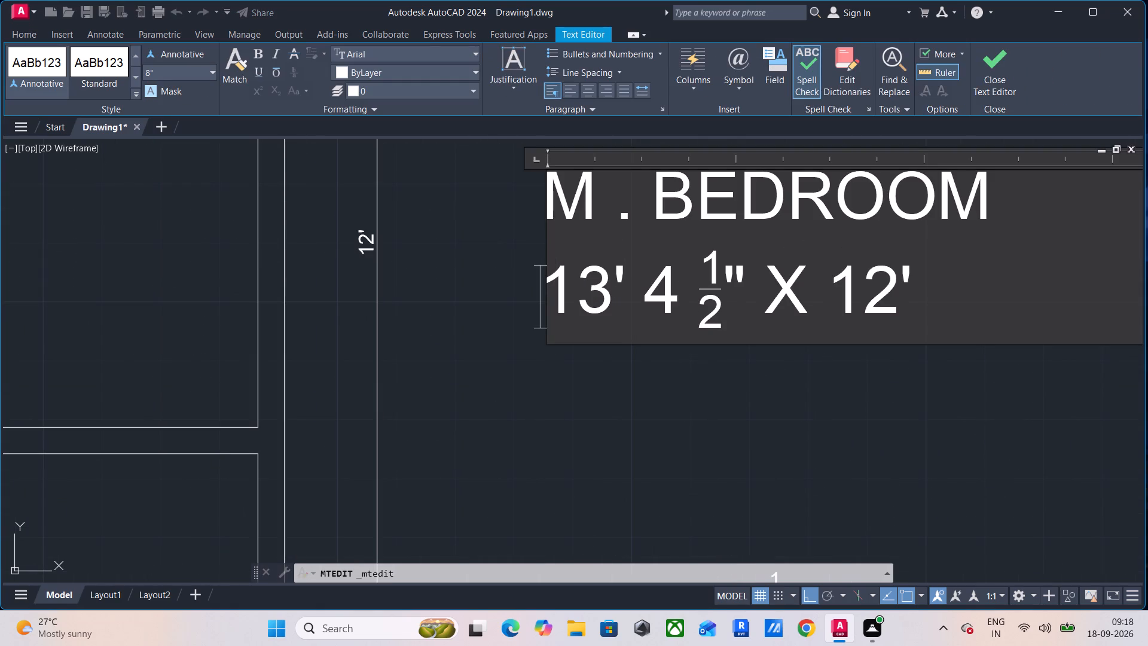
key(space)
click(1001, 59)
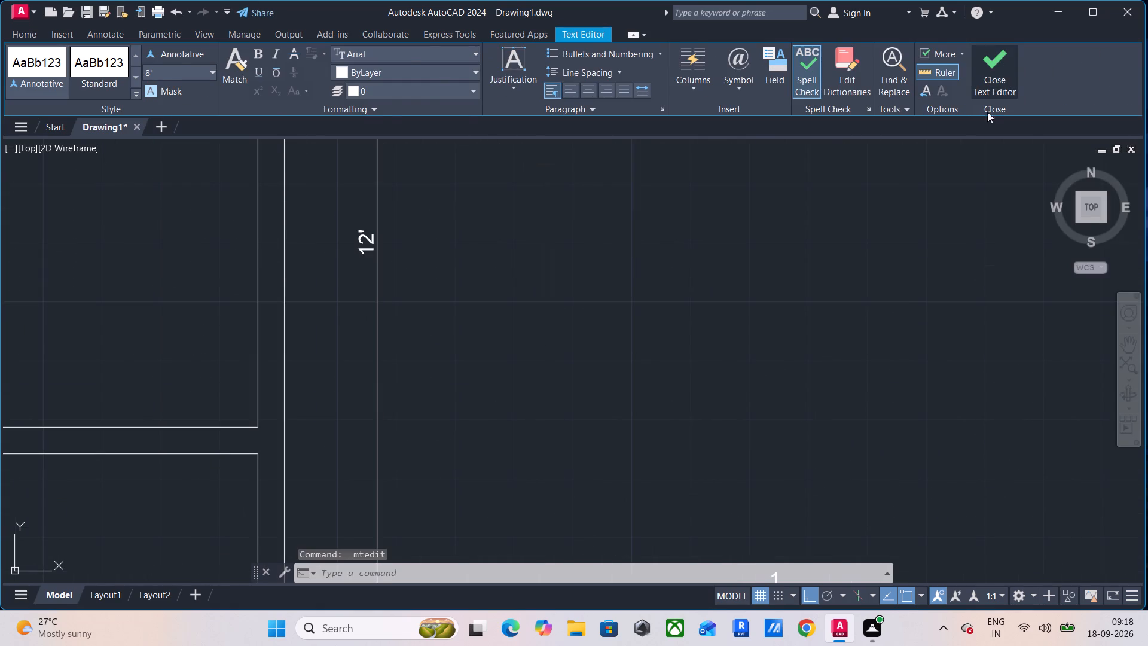
Copy the M . BEDROOM label into the western bedroom opposite and, with ortho off, into the middle room of the northern strip.
scroll(986, 212, down, 4)
middle_drag(979, 234, 756, 305)
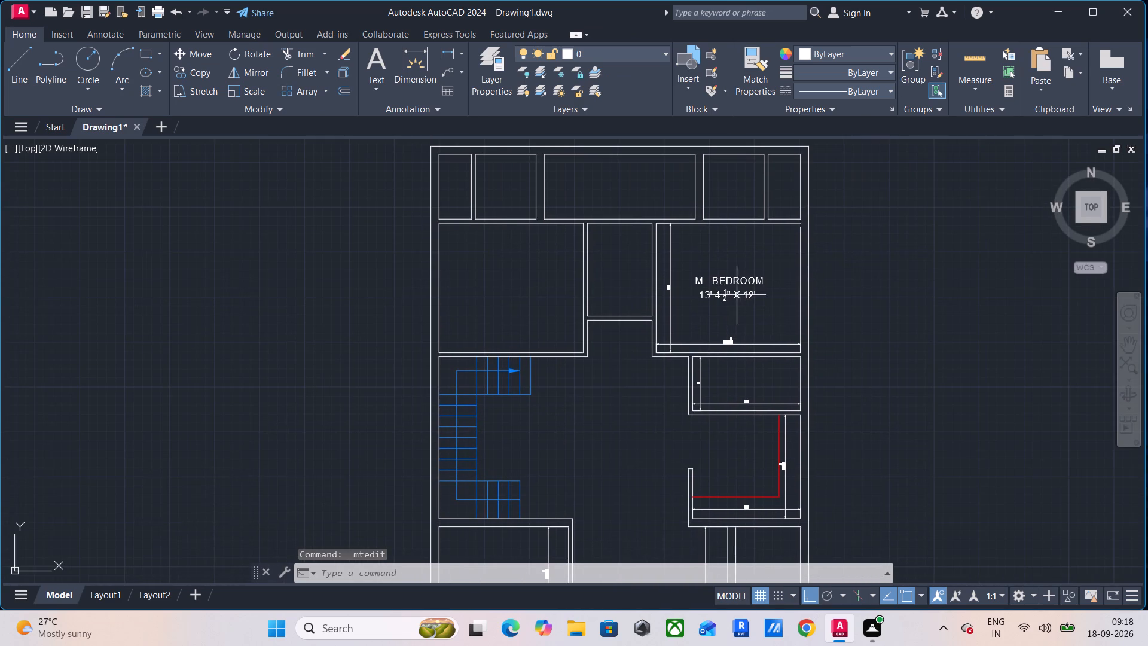
middle_drag(745, 285, 706, 250)
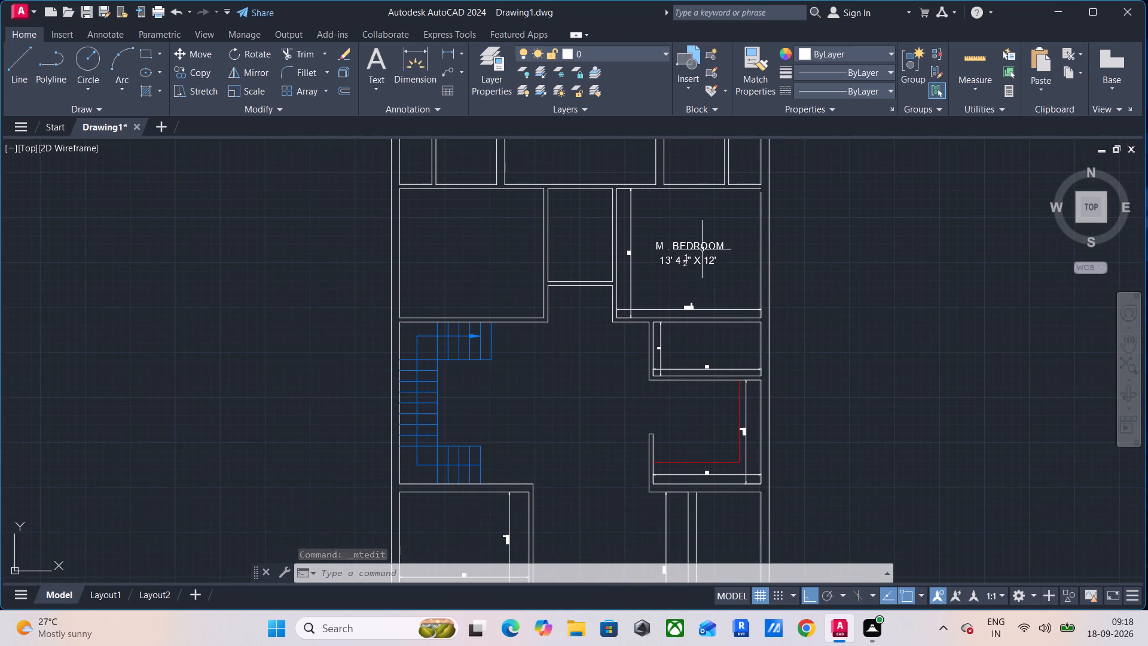
click(702, 247)
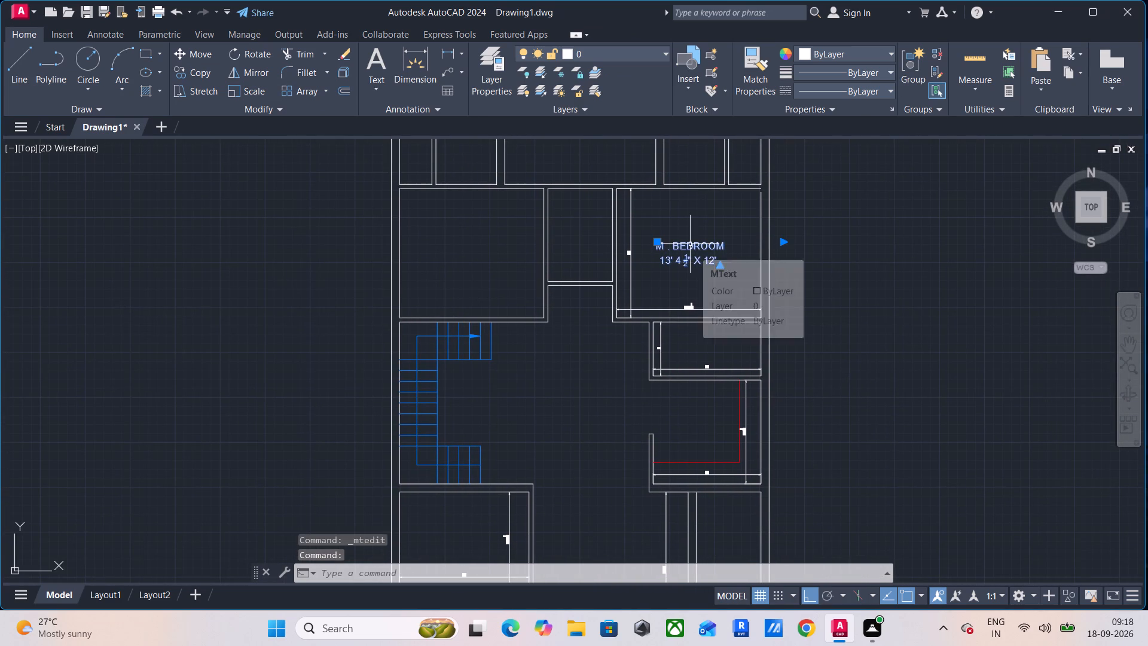
key(c)
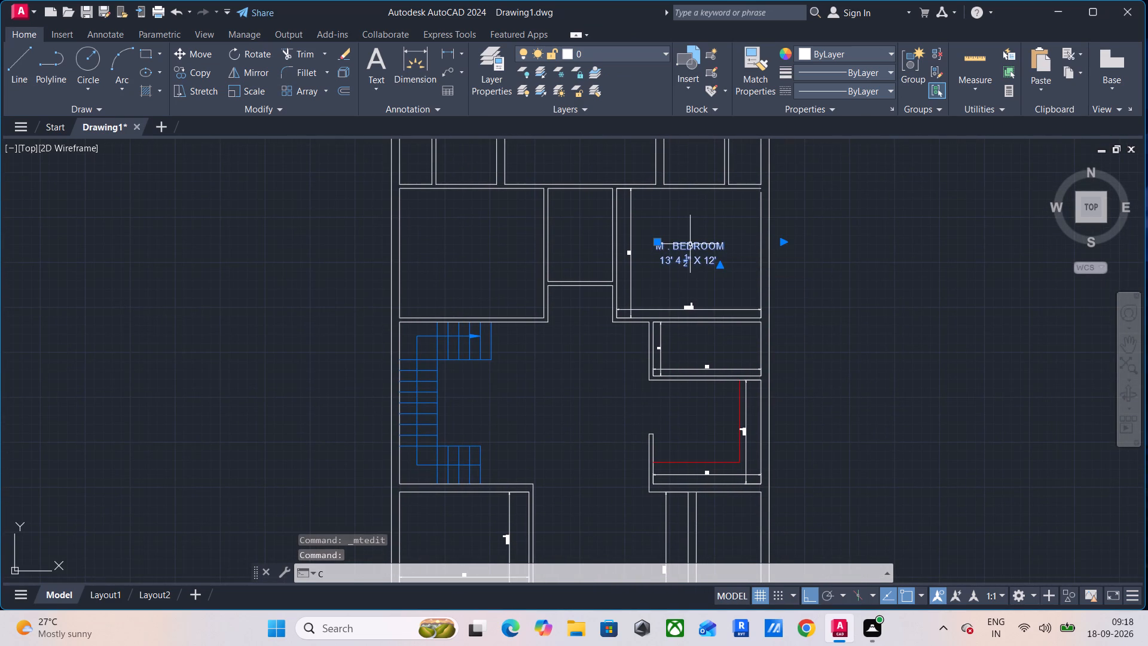
key(o)
key(space)
click(655, 241)
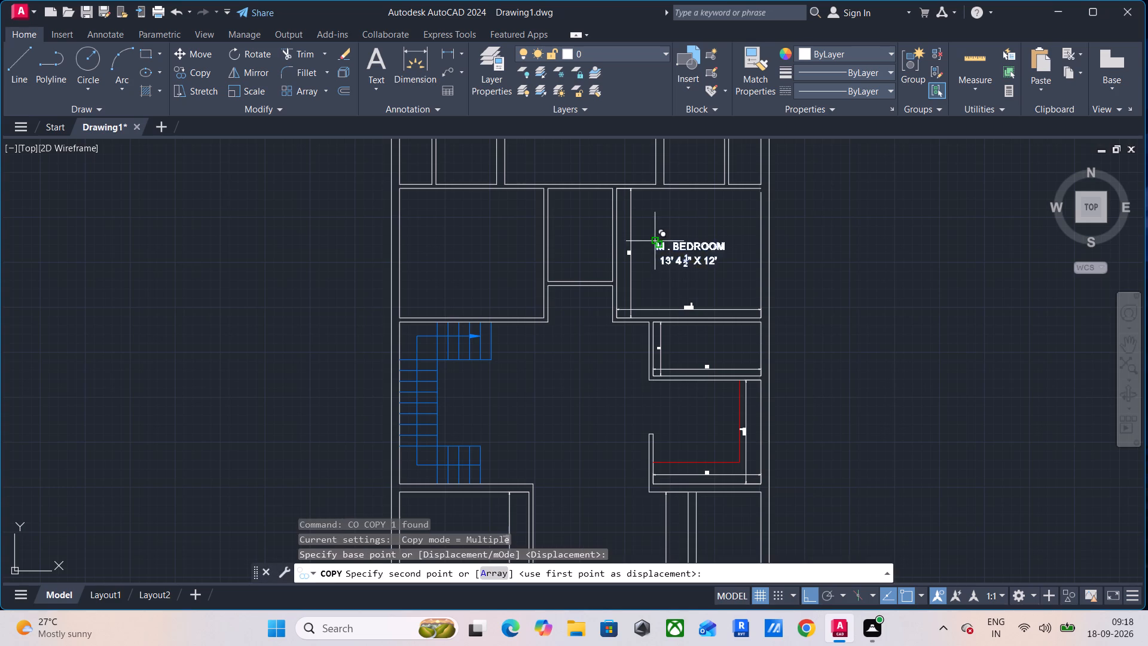
click(438, 245)
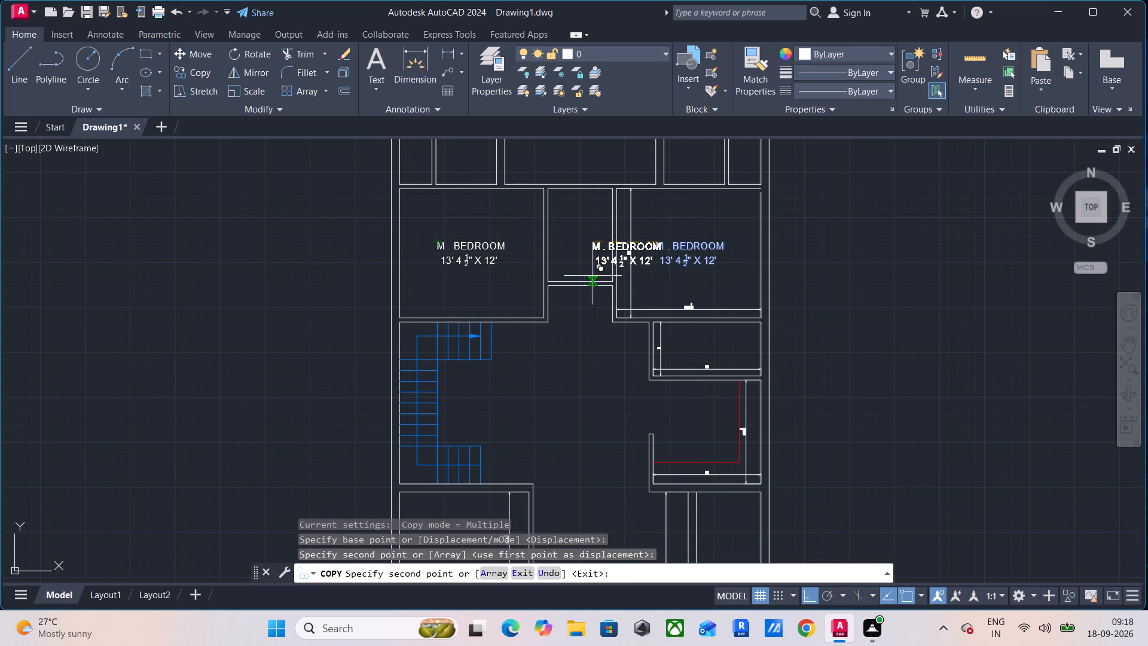
middle_drag(542, 242, 524, 438)
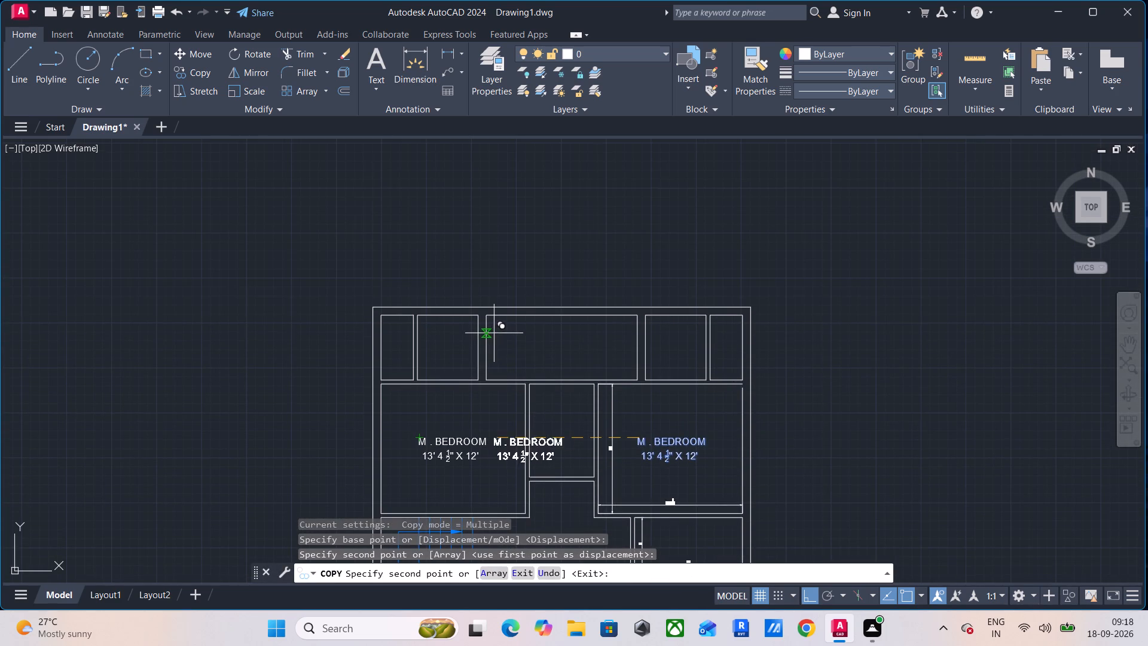
key(F8)
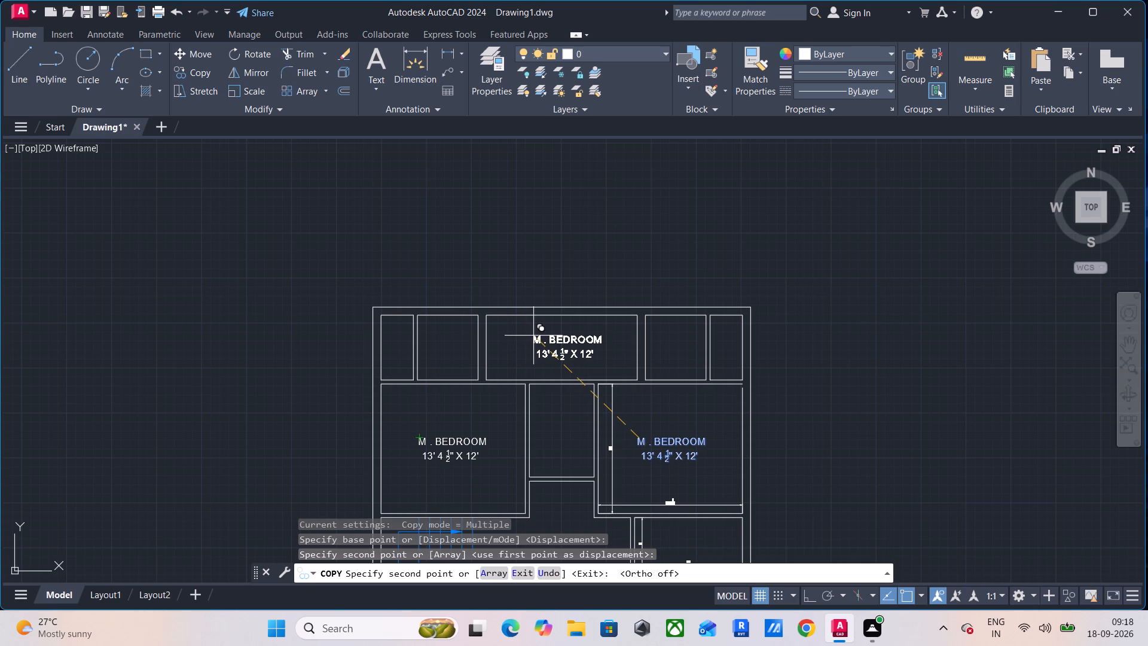
click(533, 336)
Place further copies of the bedroom label in the central room and the two western rooms south of the staircase.
middle_drag(549, 384, 572, 223)
middle_drag(545, 355, 546, 256)
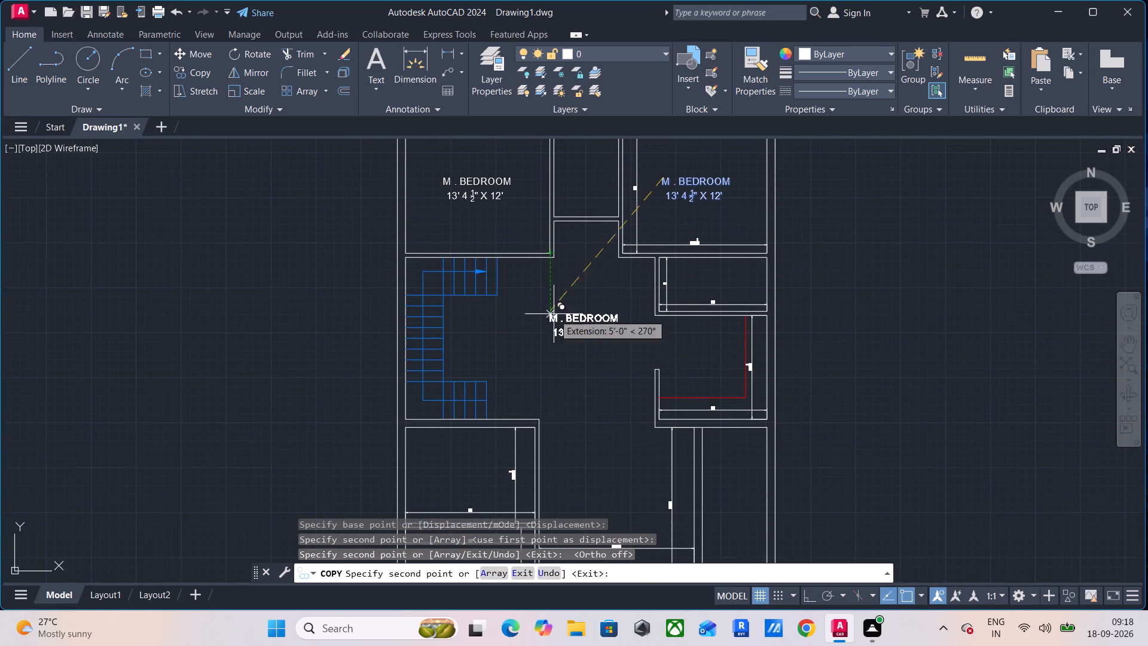
middle_drag(564, 401, 558, 276)
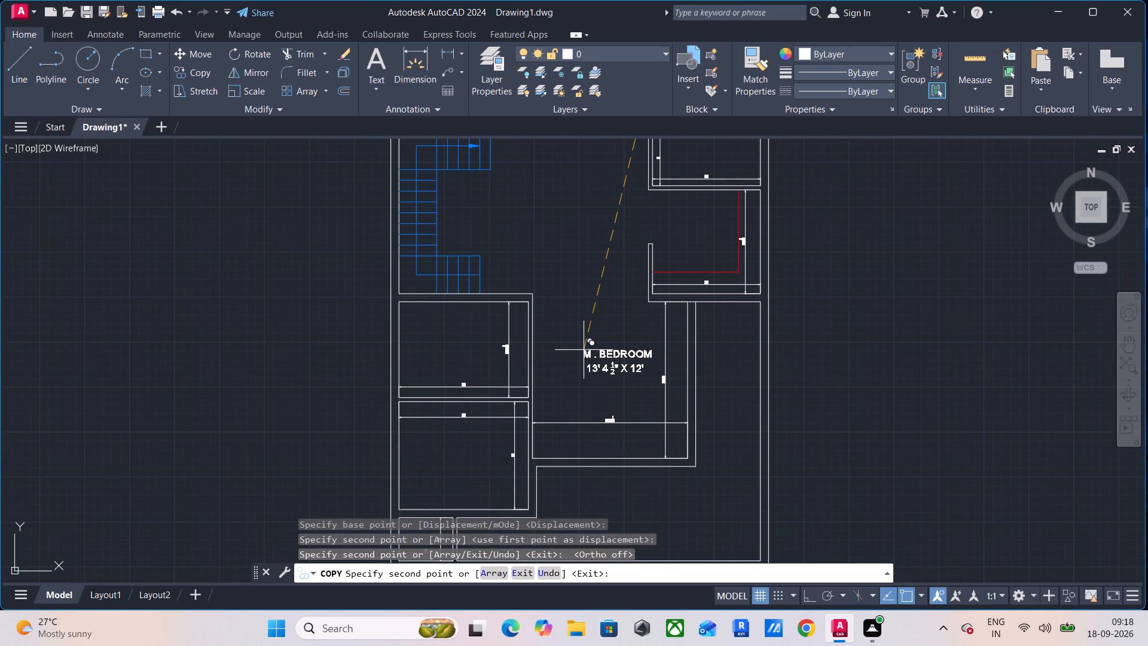
click(584, 350)
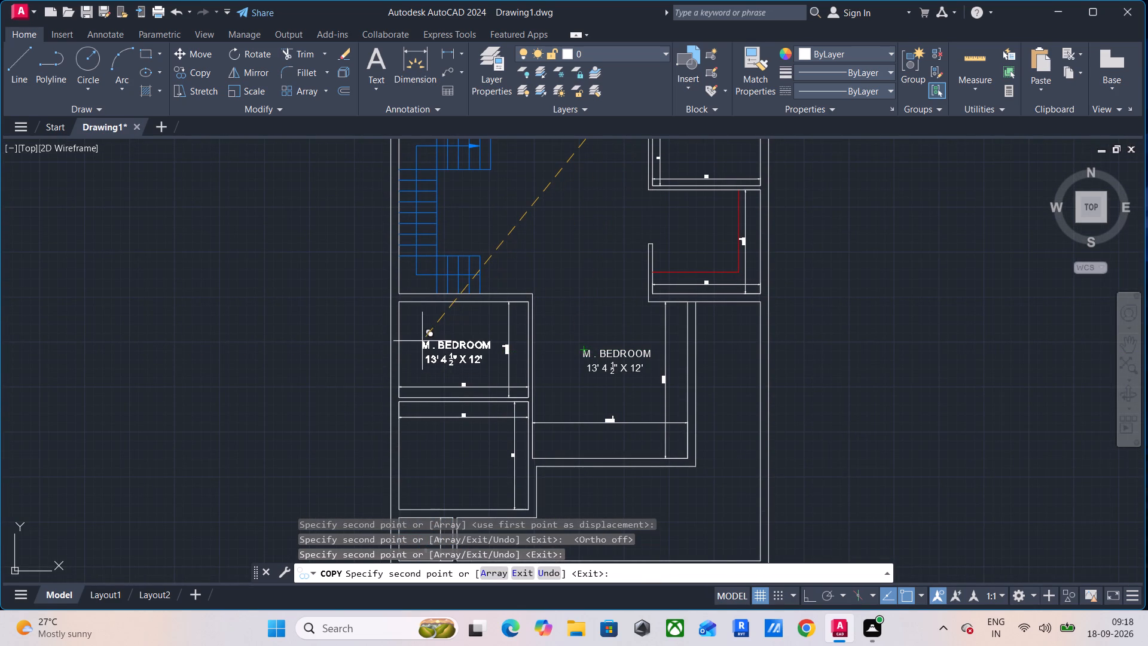
click(422, 340)
click(428, 452)
Place copies of the bedroom label in the small southwest corner room and in the areas south and east of the central room.
middle_drag(441, 450, 449, 418)
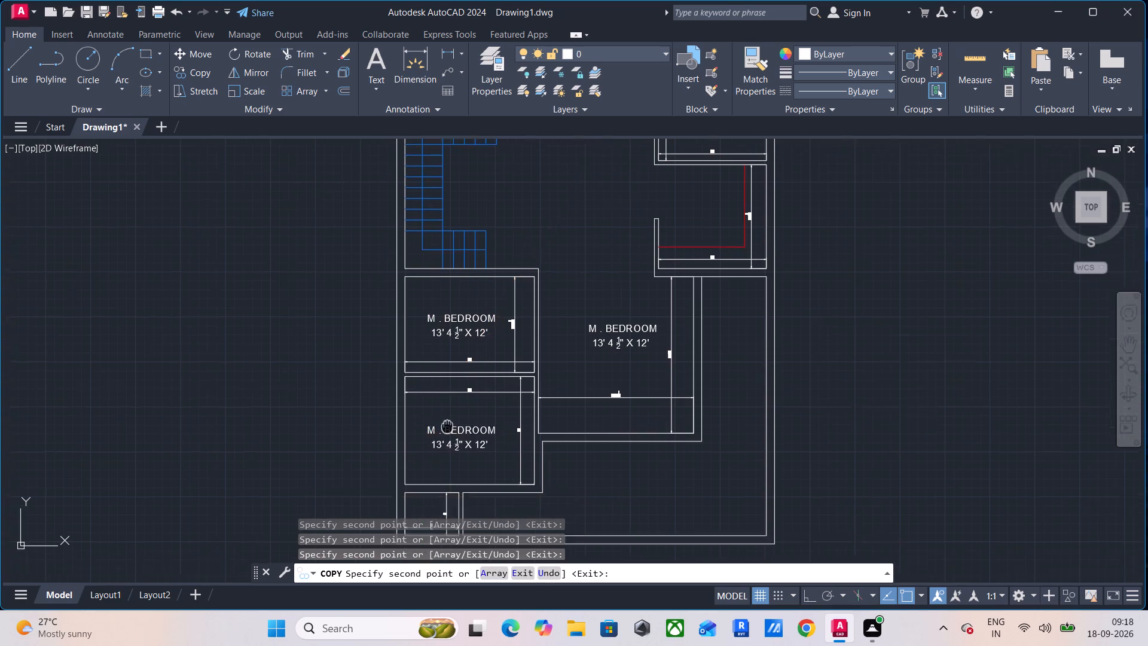
middle_drag(449, 418, 472, 291)
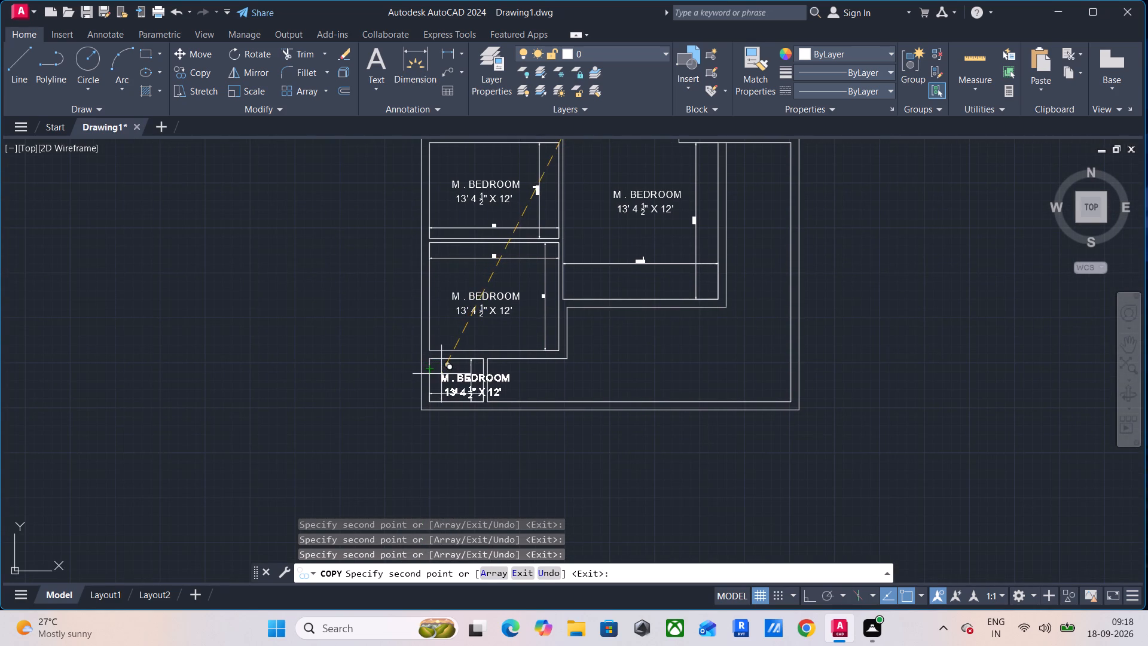
scroll(441, 374, up, 5)
click(444, 391)
scroll(472, 375, down, 6)
middle_drag(548, 337, 481, 392)
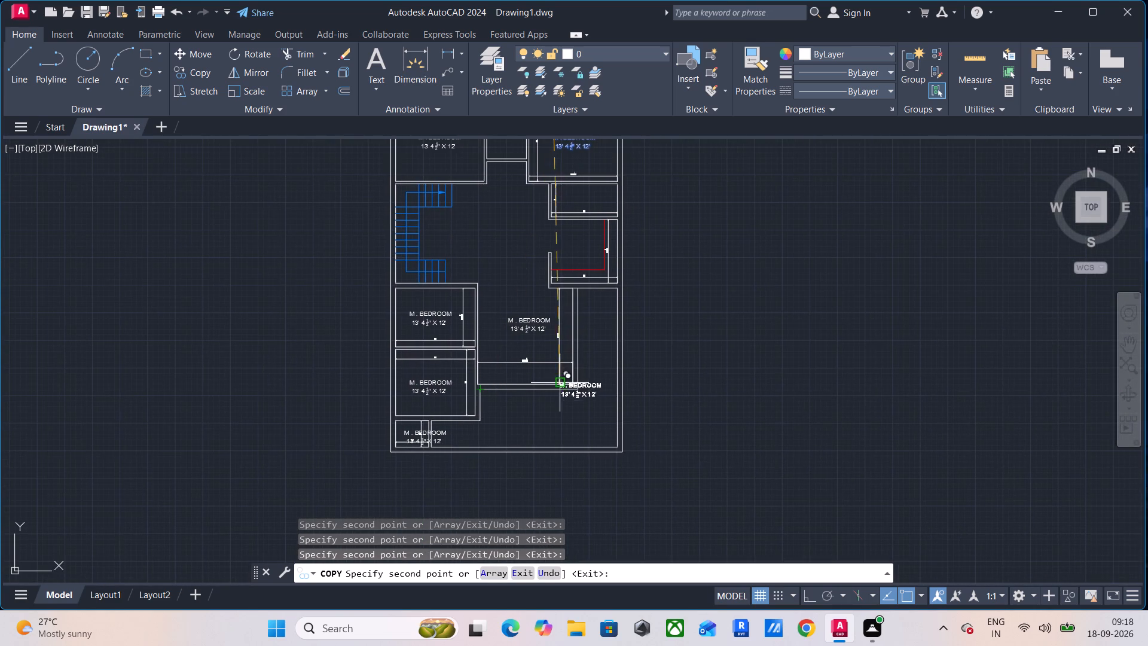
scroll(497, 400, up, 4)
click(447, 400)
scroll(609, 390, down, 4)
middle_drag(640, 391, 560, 438)
scroll(600, 379, up, 6)
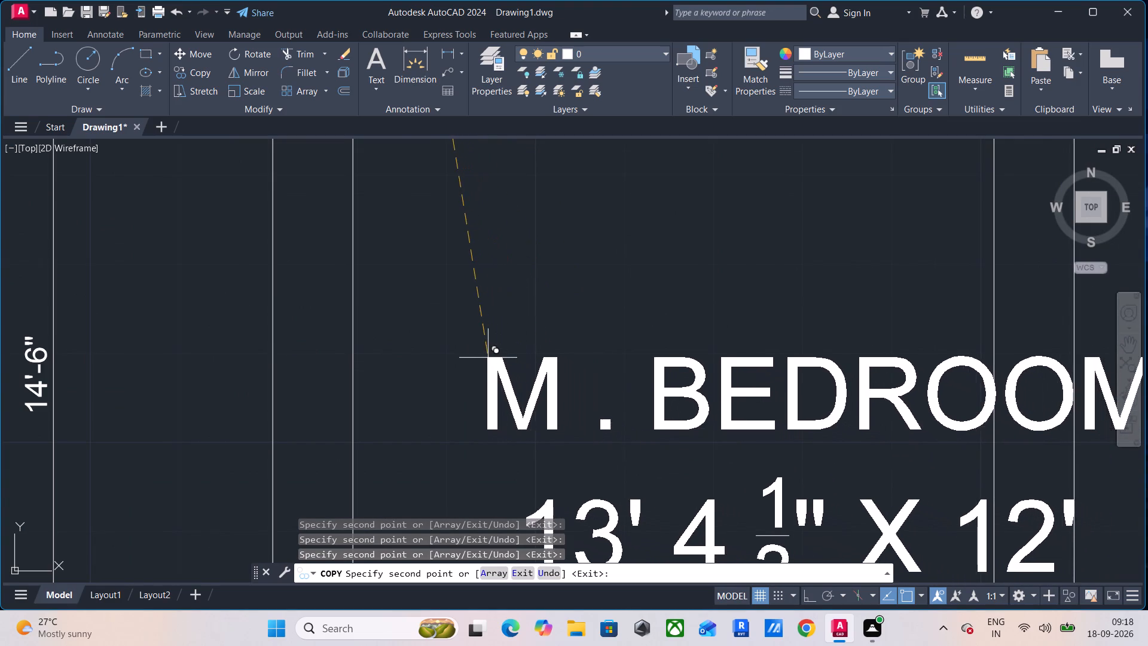
click(479, 356)
Place copies of the bedroom label in the eastern room with the red counter line and in the small room north of it.
scroll(478, 356, down, 6)
scroll(453, 264, up, 3)
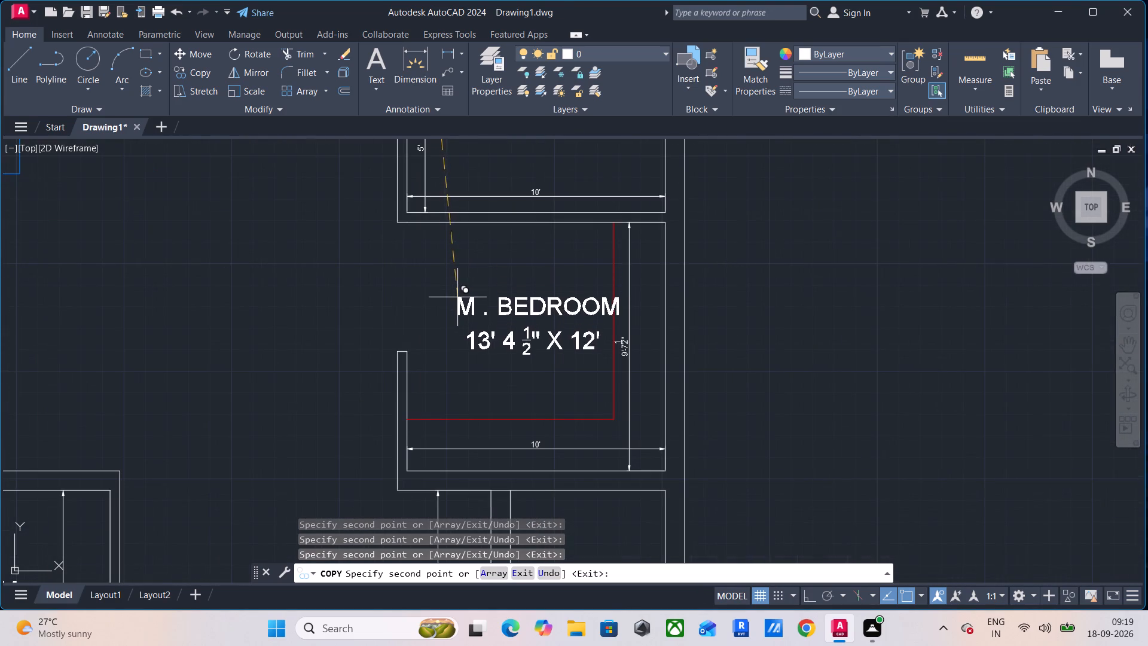
click(452, 307)
scroll(457, 276, down, 4)
middle_drag(462, 298, 462, 346)
scroll(462, 303, up, 5)
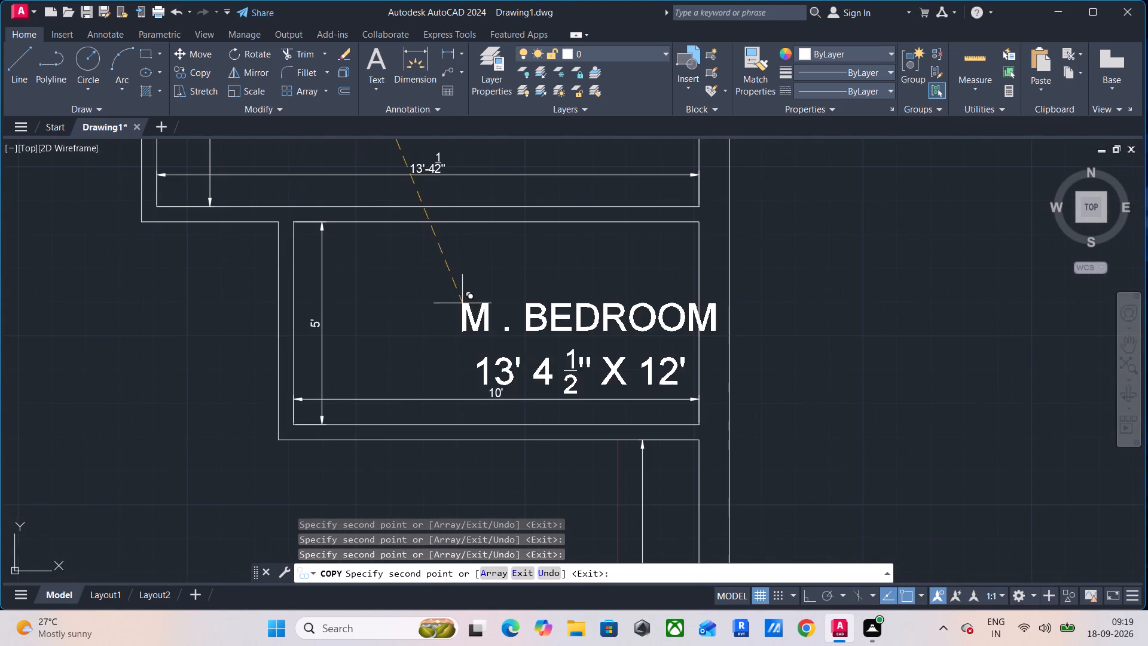
click(390, 274)
scroll(390, 274, down, 4)
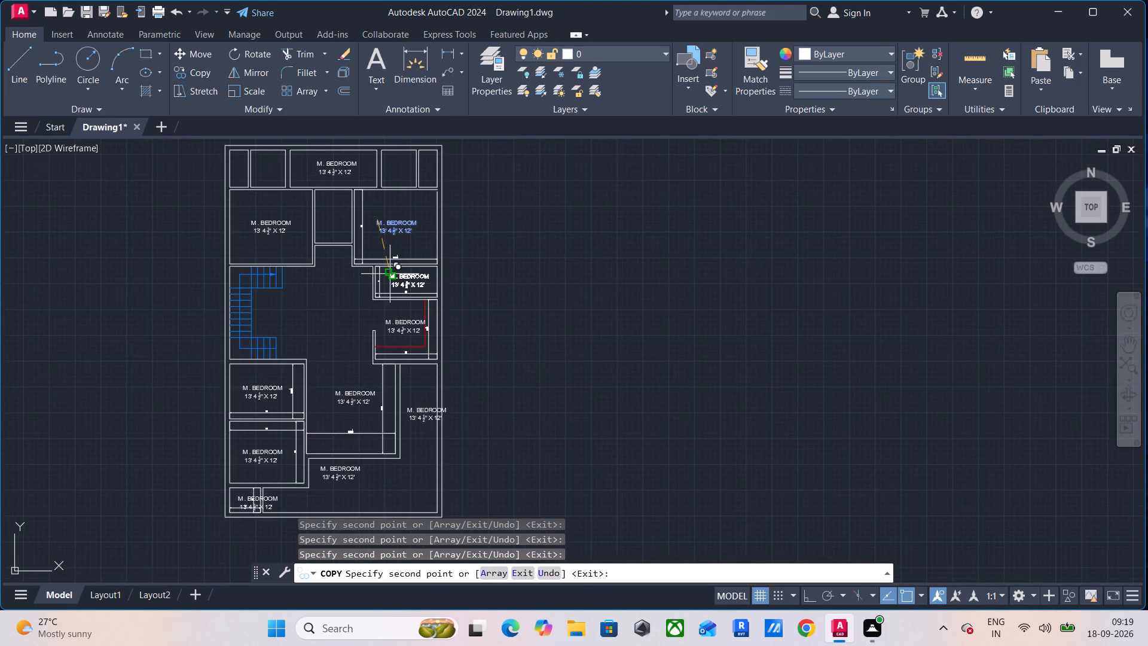
Place copies of the bedroom label in the two eastern rooms of the northern strip.
middle_drag(390, 274, 494, 311)
scroll(488, 195, up, 7)
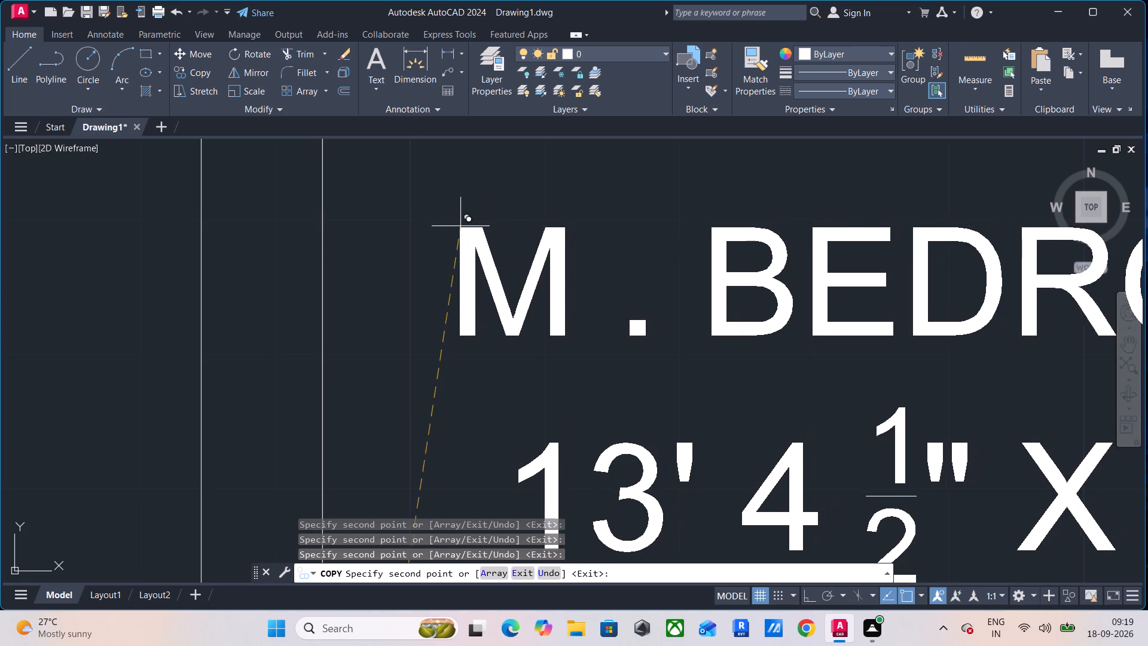
click(438, 236)
scroll(438, 239, down, 5)
scroll(526, 248, up, 2)
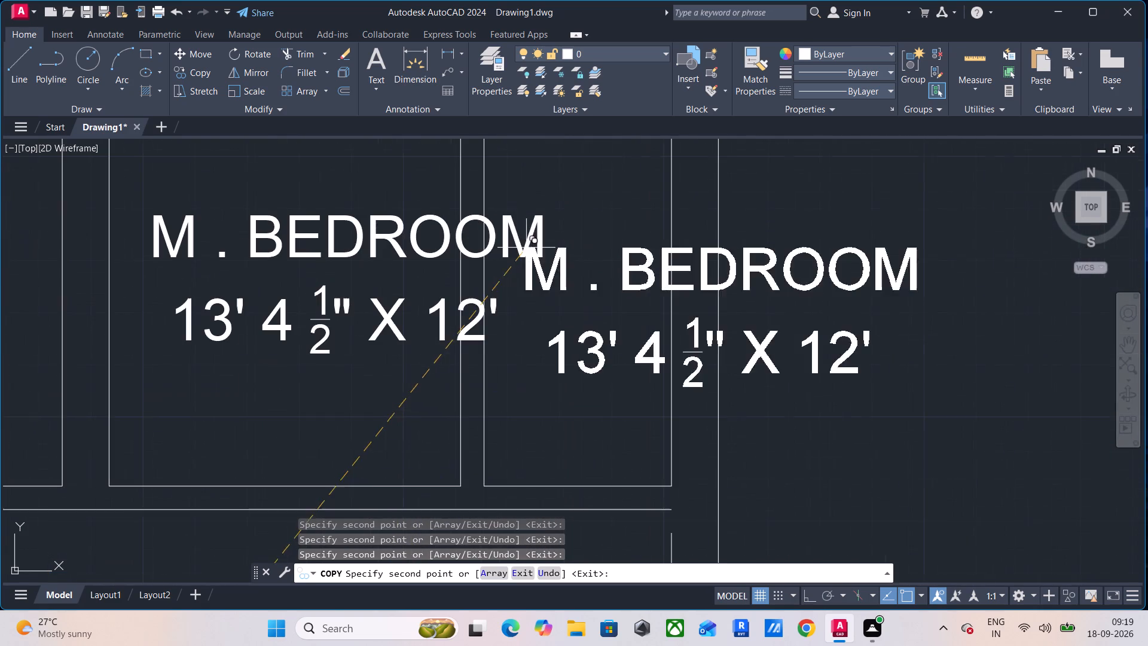
scroll(526, 248, up, 1)
click(544, 284)
Place copies of the bedroom label in the two western rooms of the northern strip and end the copying.
scroll(425, 288, down, 5)
middle_drag(414, 292, 620, 283)
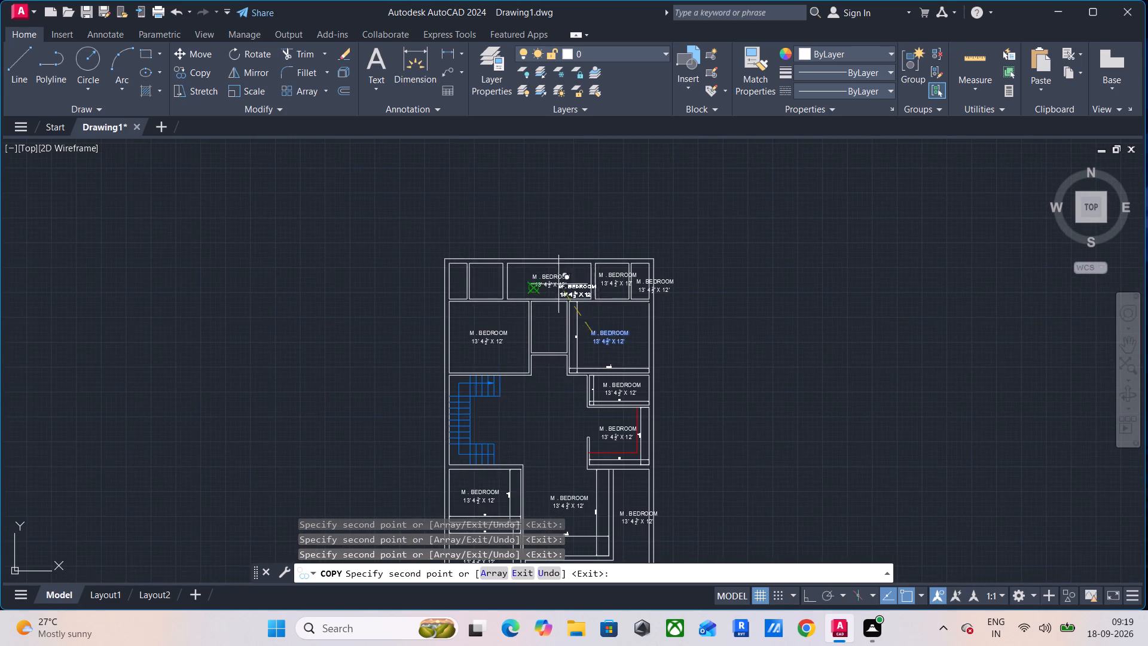
scroll(469, 275, up, 5)
click(436, 277)
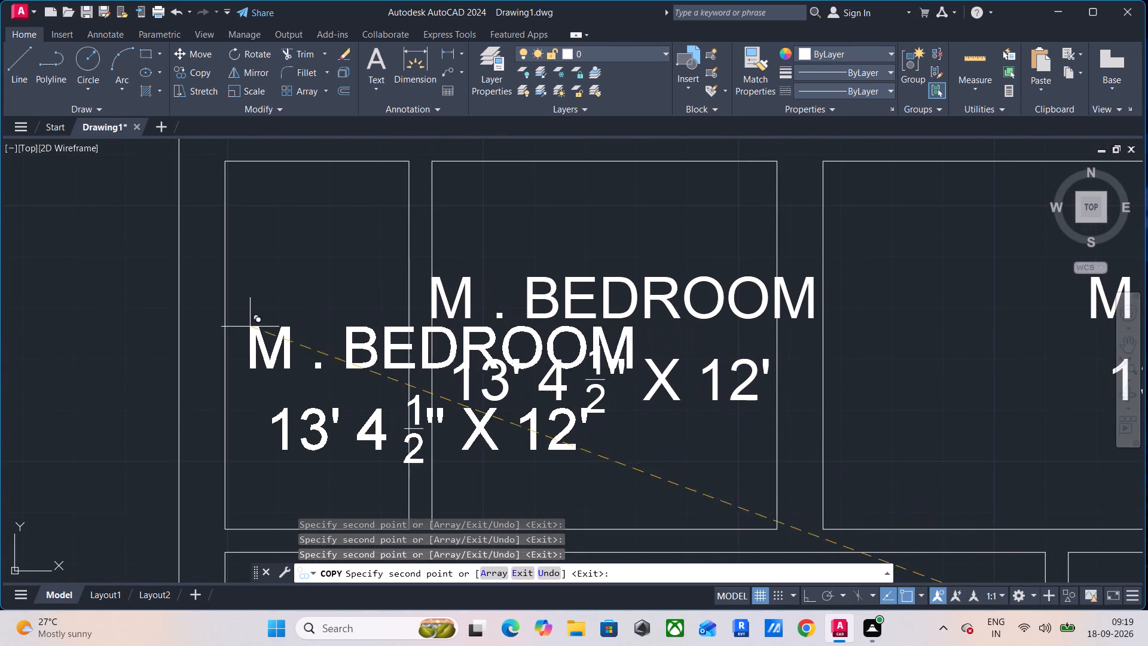
click(20, 304)
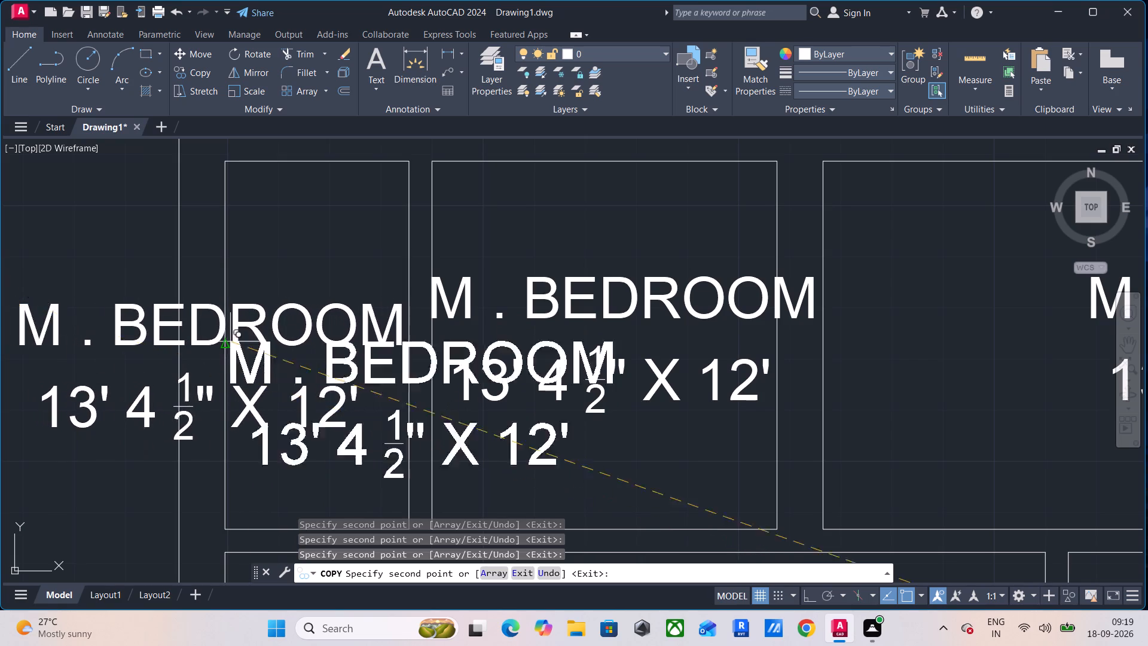
scroll(410, 322, down, 3)
middle_drag(441, 307, 486, 304)
key(Escape)
key(Escape)
key(Escape)
key(Escape)
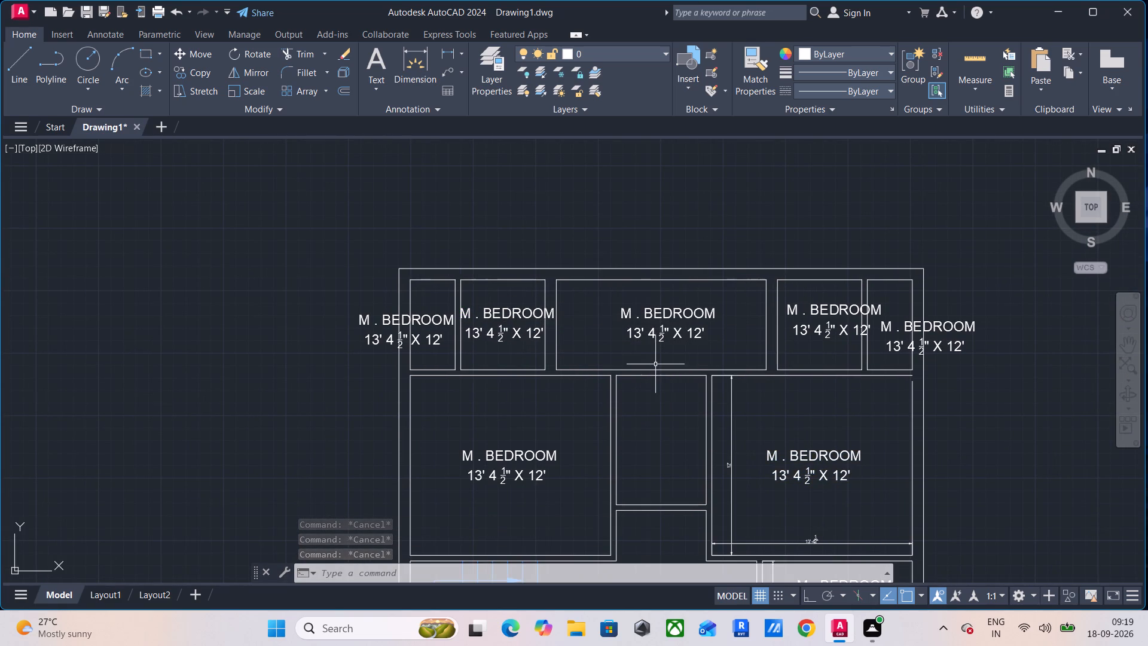
Dimension the width and depth of the middle room in the northern strip, placing both dimensions inside the room.
click(402, 67)
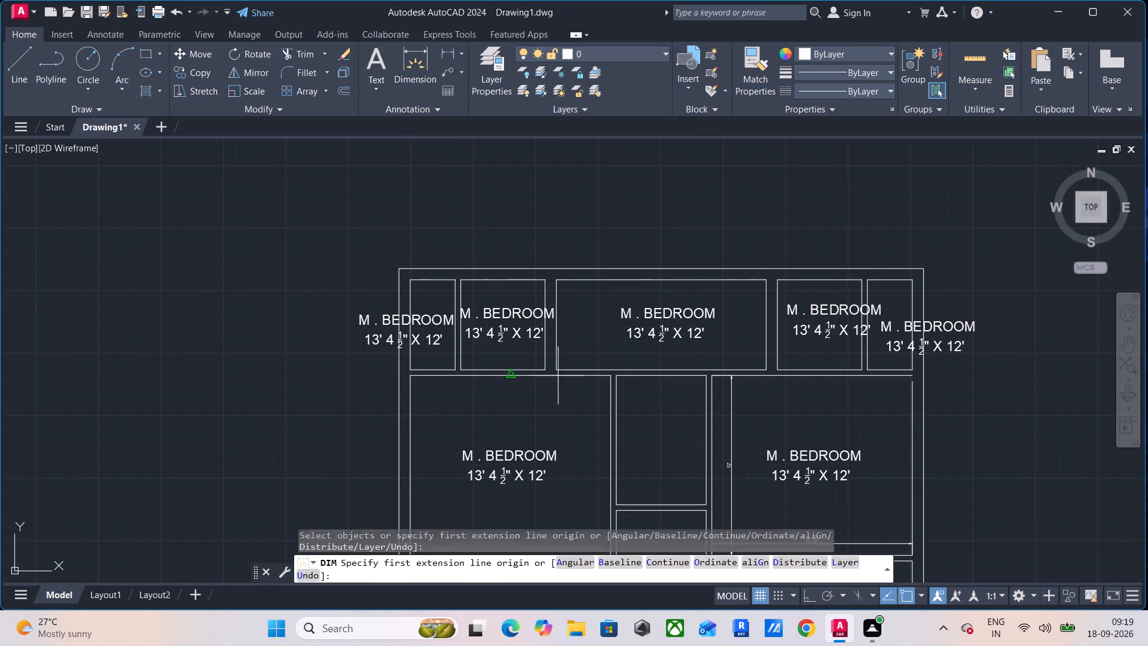
scroll(639, 374, up, 2)
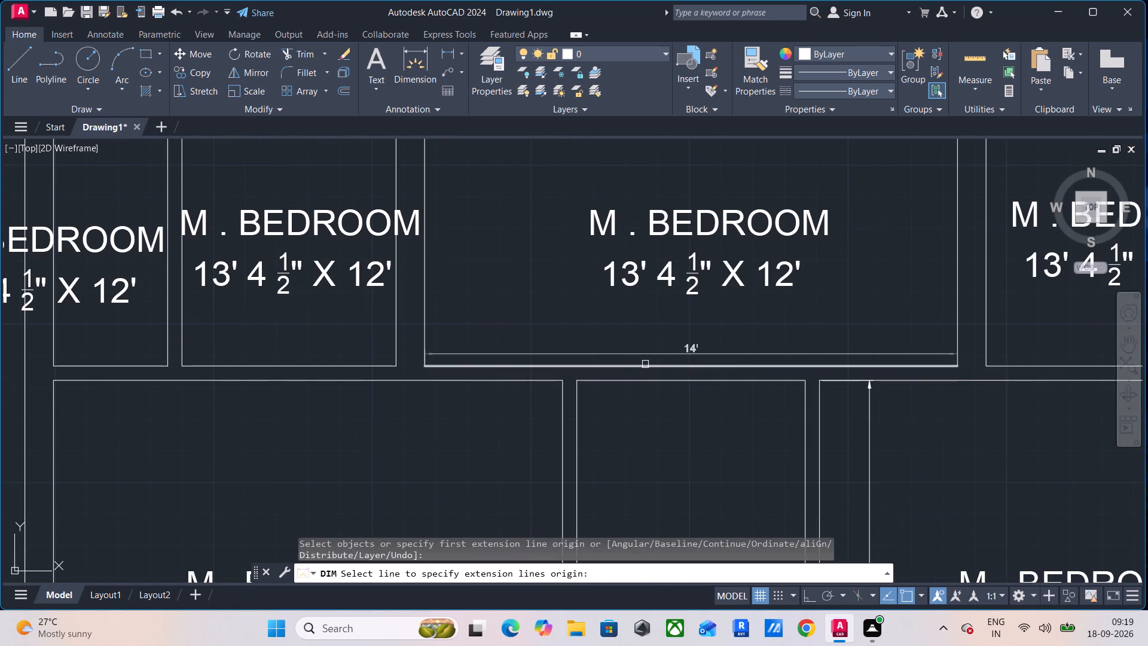
click(645, 364)
click(842, 327)
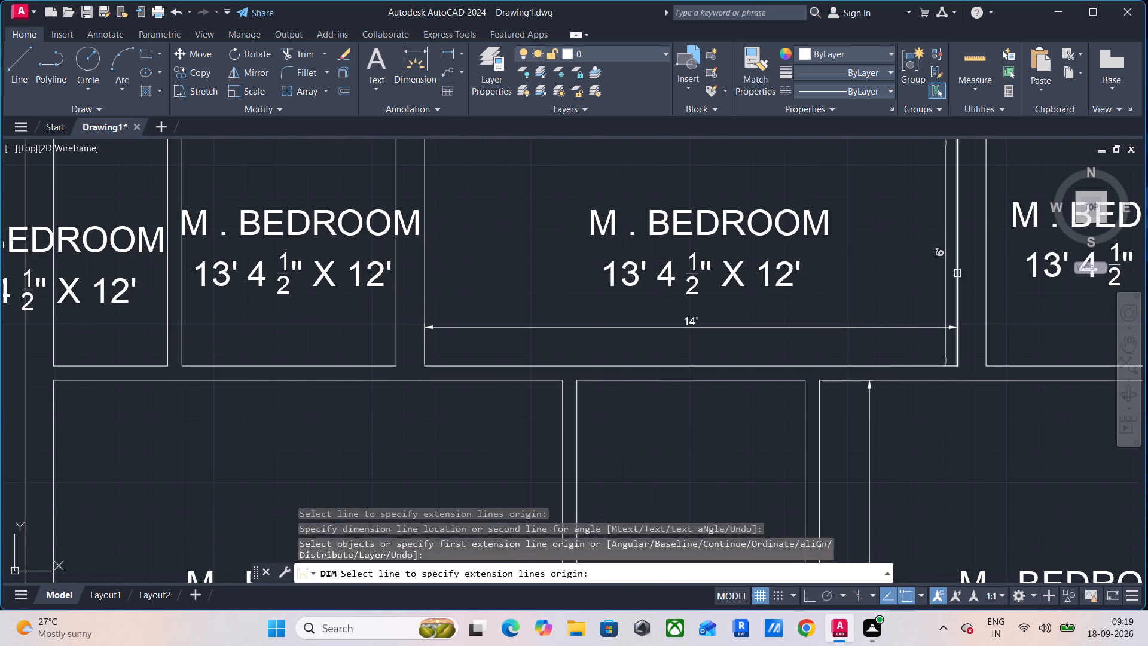
drag(957, 273, 939, 278)
click(887, 287)
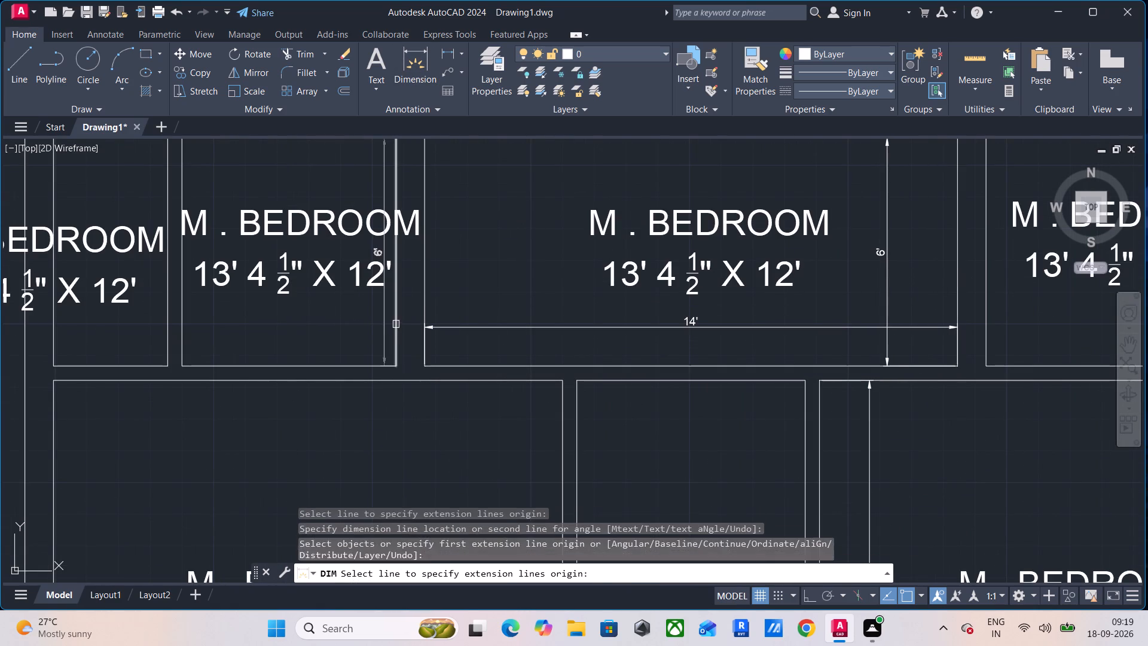
Dimension the width and depth of the two western rooms in the northern strip, keeping the dimension lines inside each room.
click(396, 323)
click(352, 330)
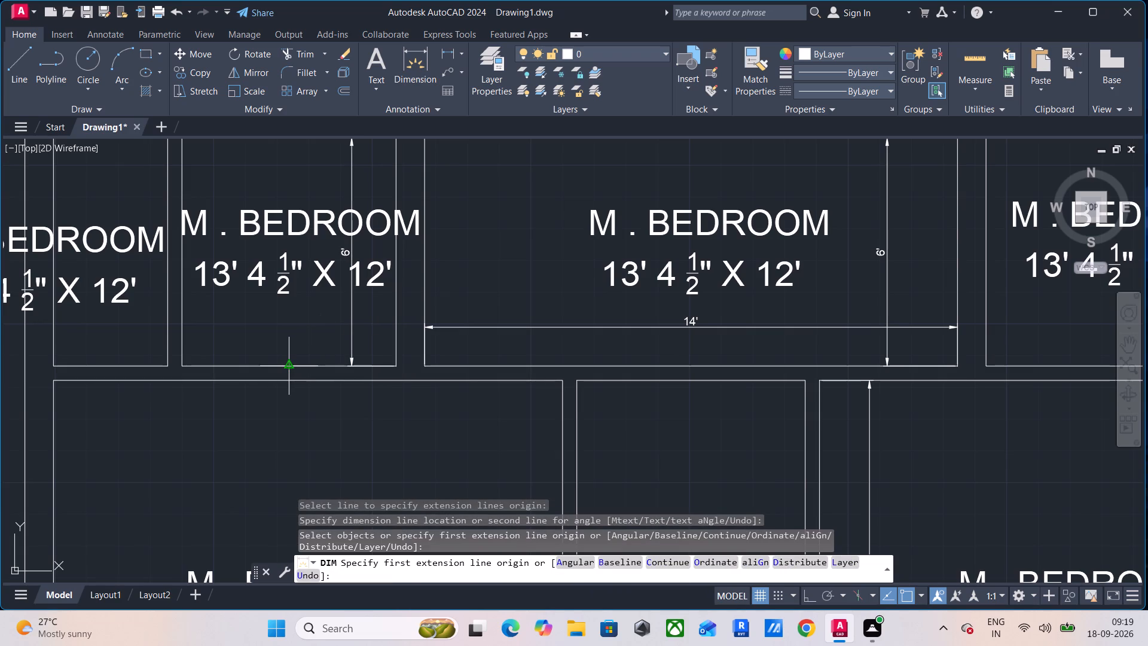
click(267, 369)
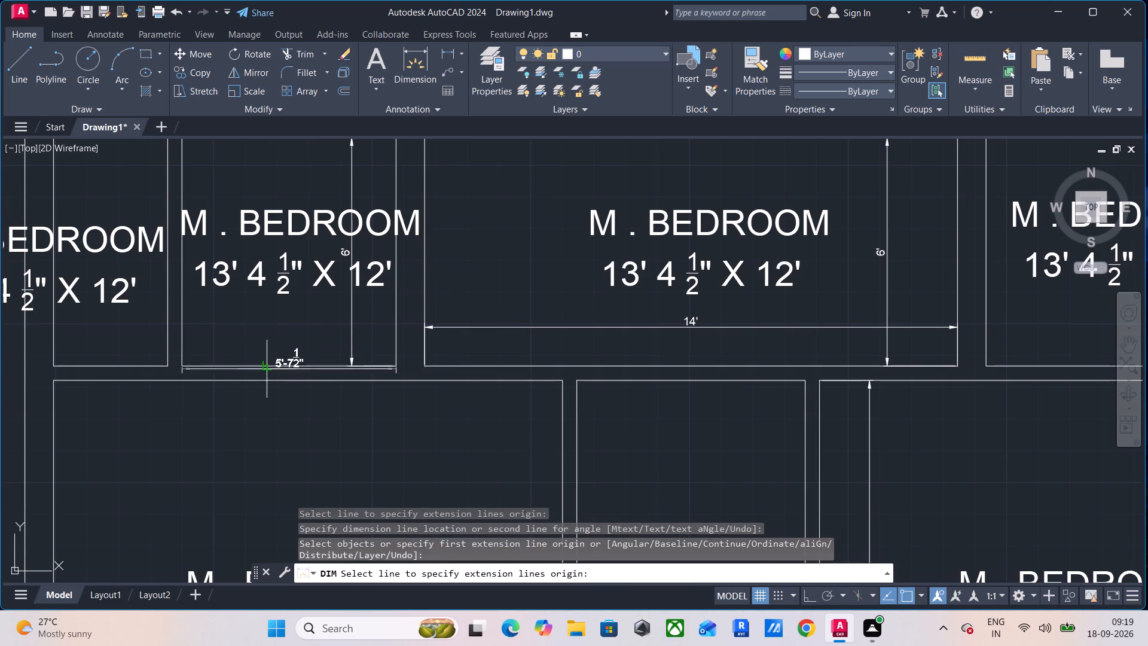
click(261, 340)
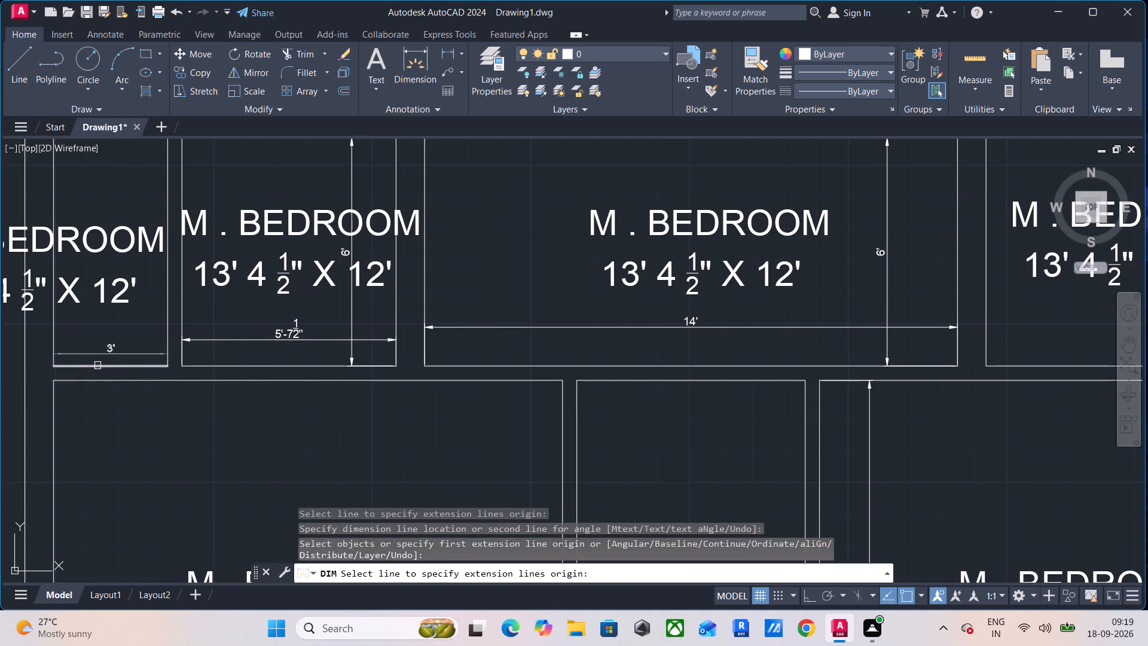
click(99, 365)
click(100, 340)
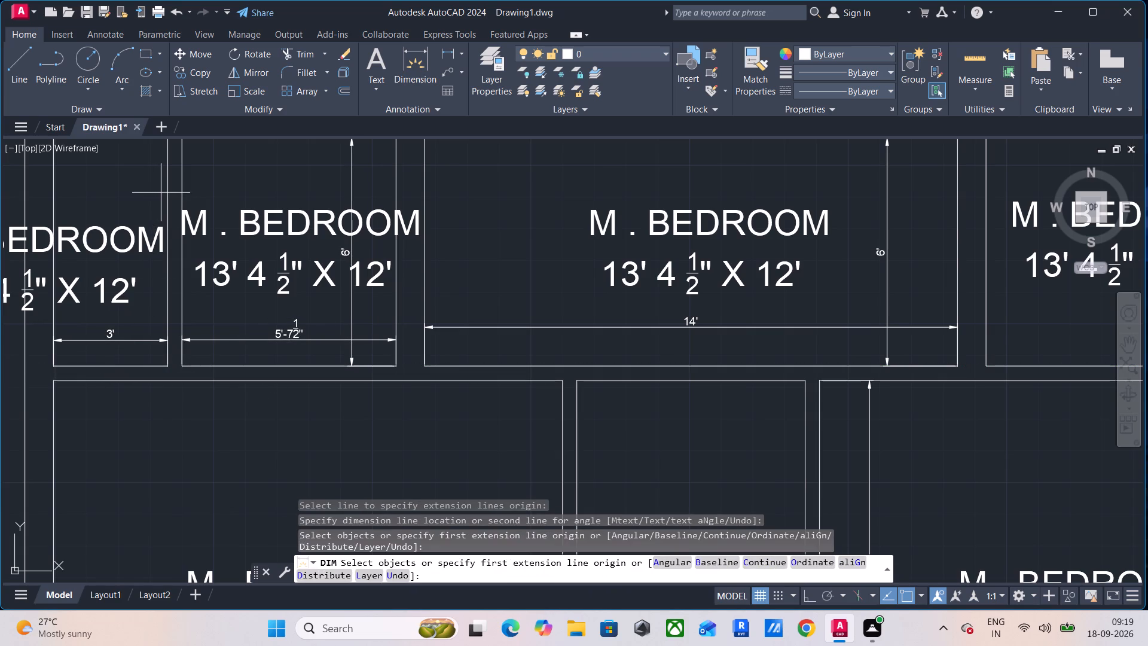
click(167, 191)
click(146, 192)
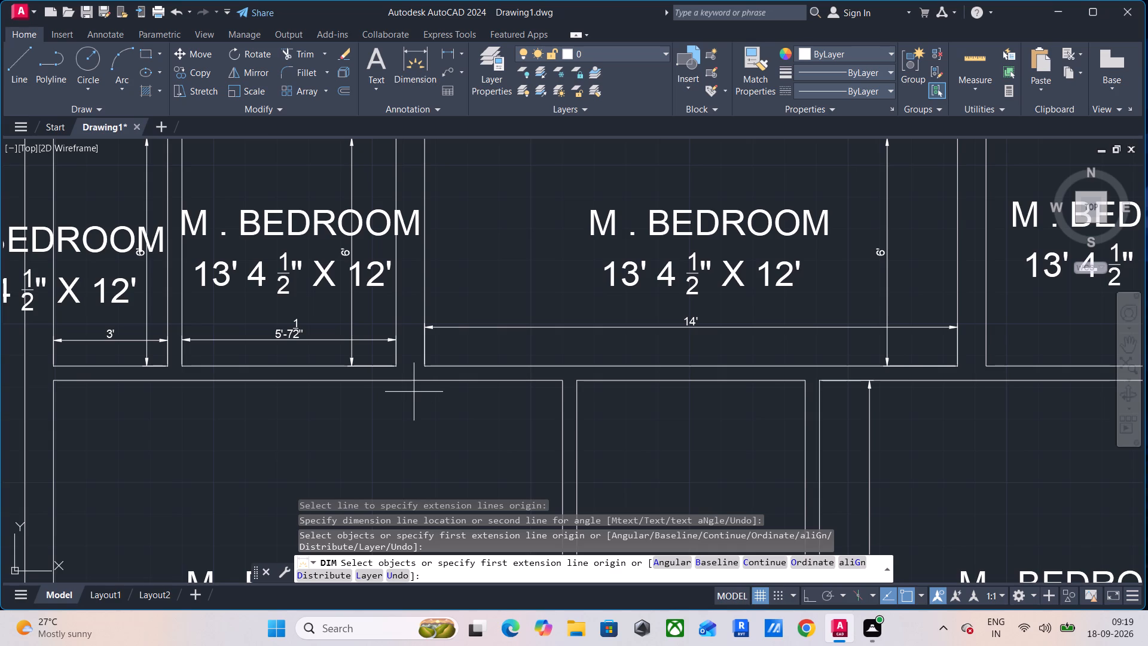
key(Escape)
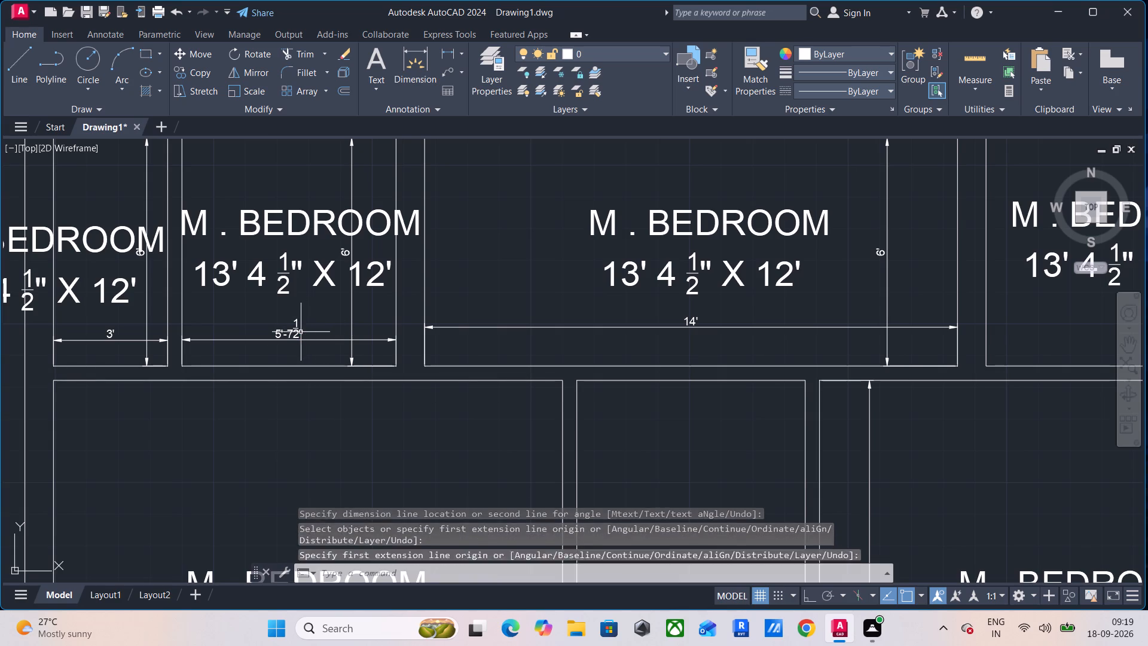
key(Escape)
key(Escape)
key(Escape)
key(Escape)
Dimension the width and depth of the second room from the east in the northern strip.
scroll(450, 359, down, 1)
middle_drag(450, 361, 442, 406)
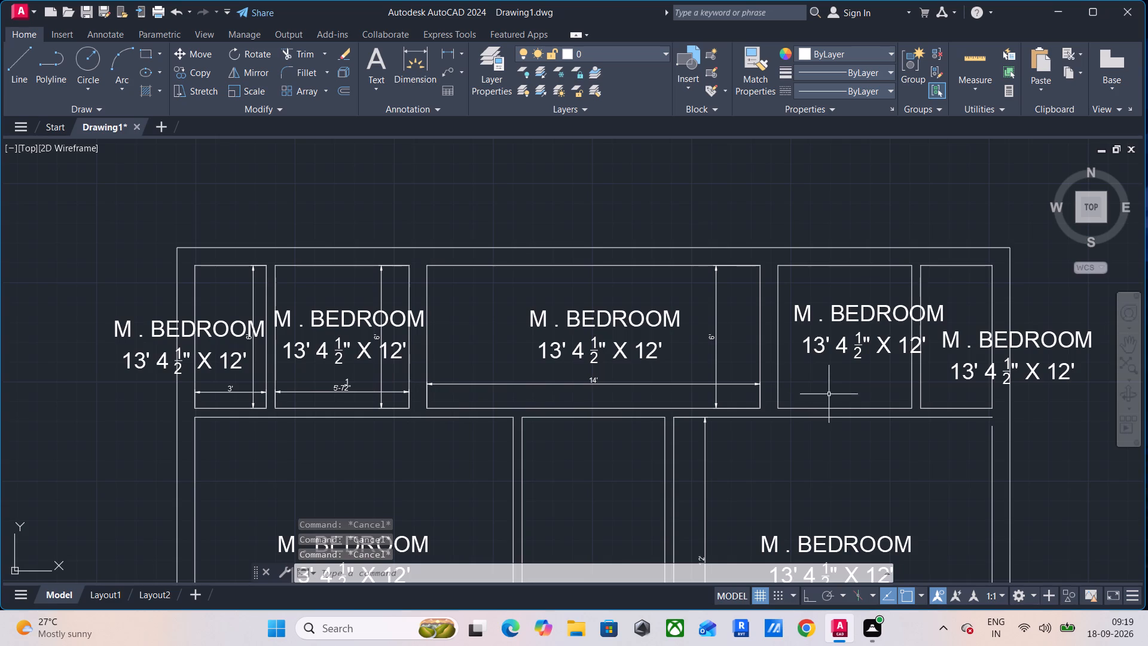
key(space)
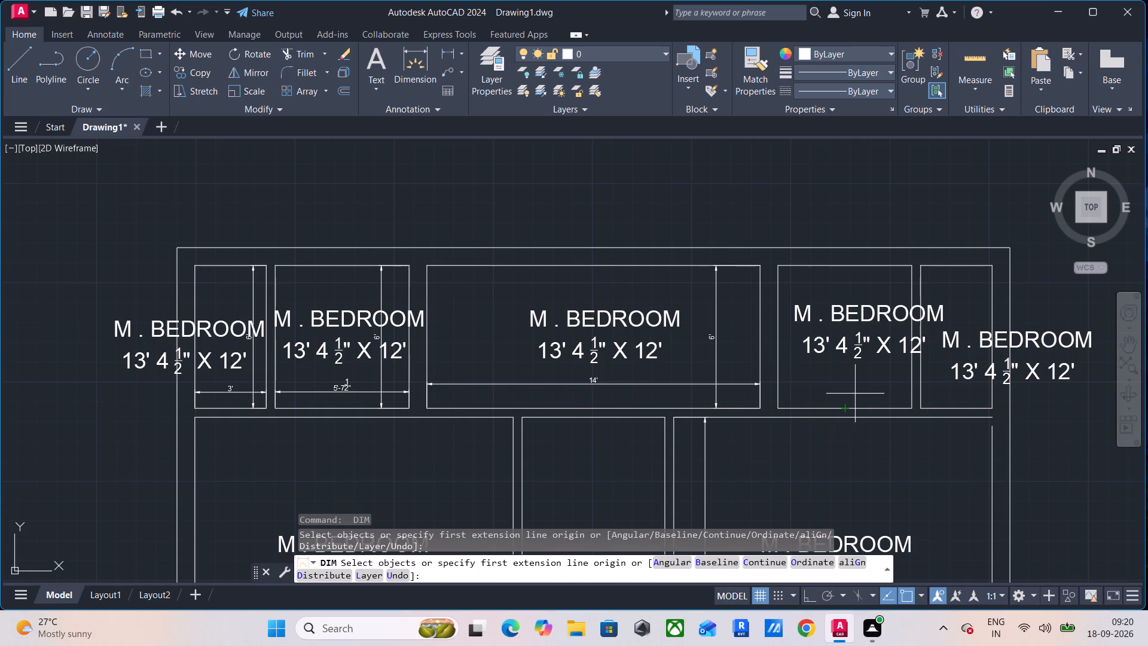
key(space)
key(space)
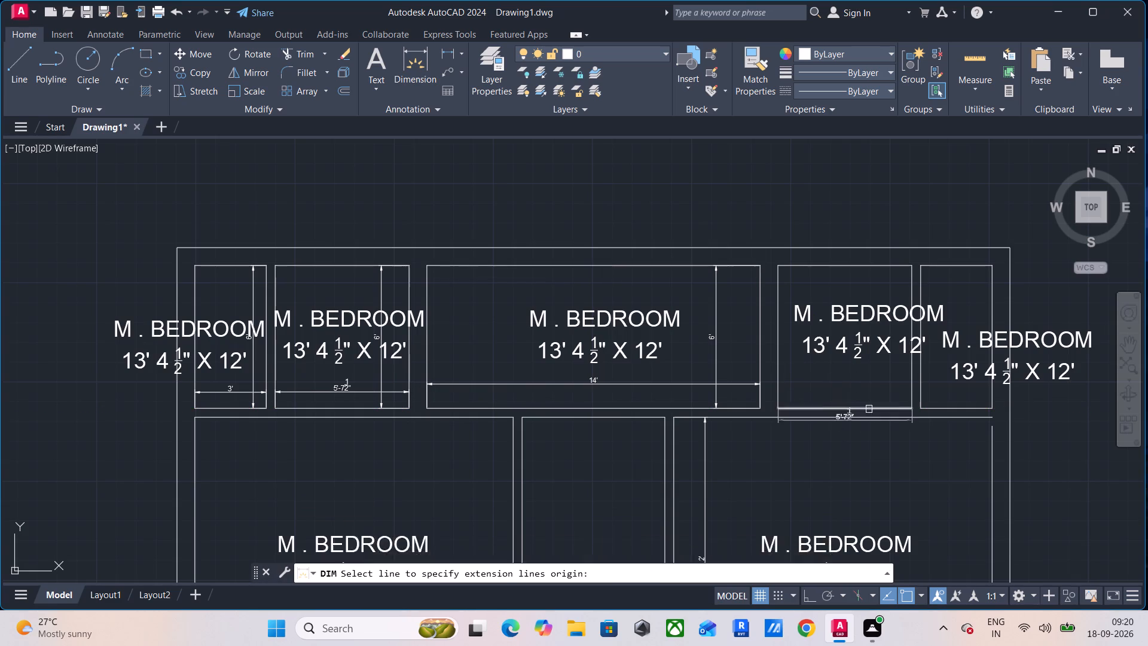
click(865, 407)
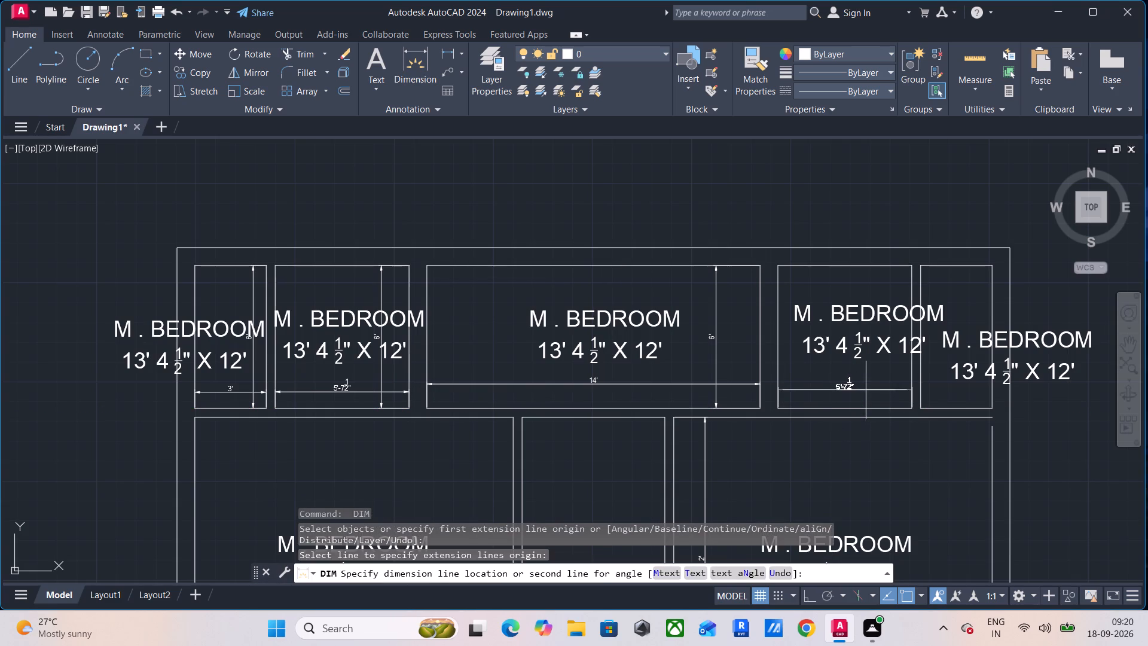
click(866, 389)
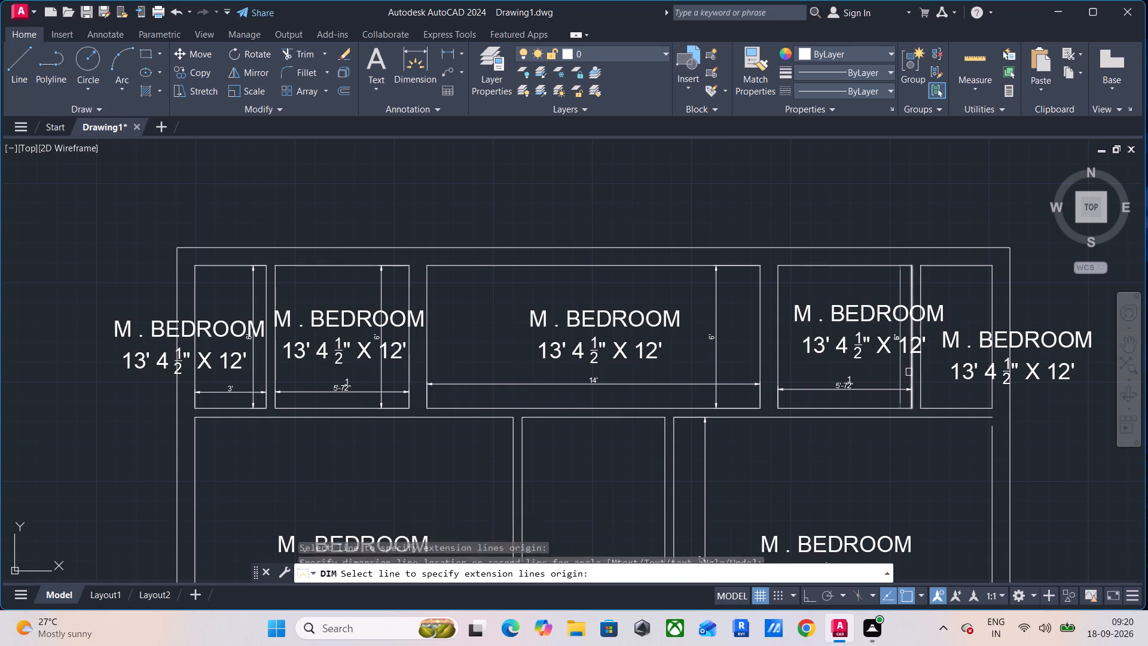
drag(909, 372, 902, 375)
click(890, 376)
key(Escape)
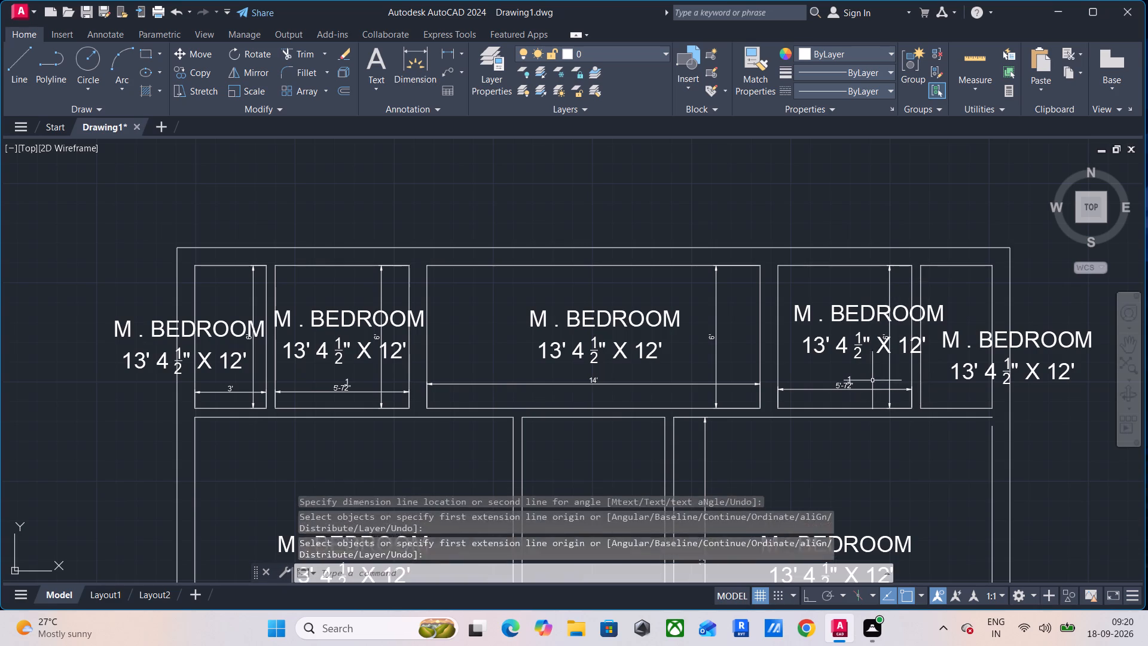
key(Escape)
key(Escape)
Move both lines of the wall west of the middle northern room, together with the adjacent western bedroom label, 4.5" east.
scroll(892, 376, up, 1)
middle_drag(892, 375, 862, 383)
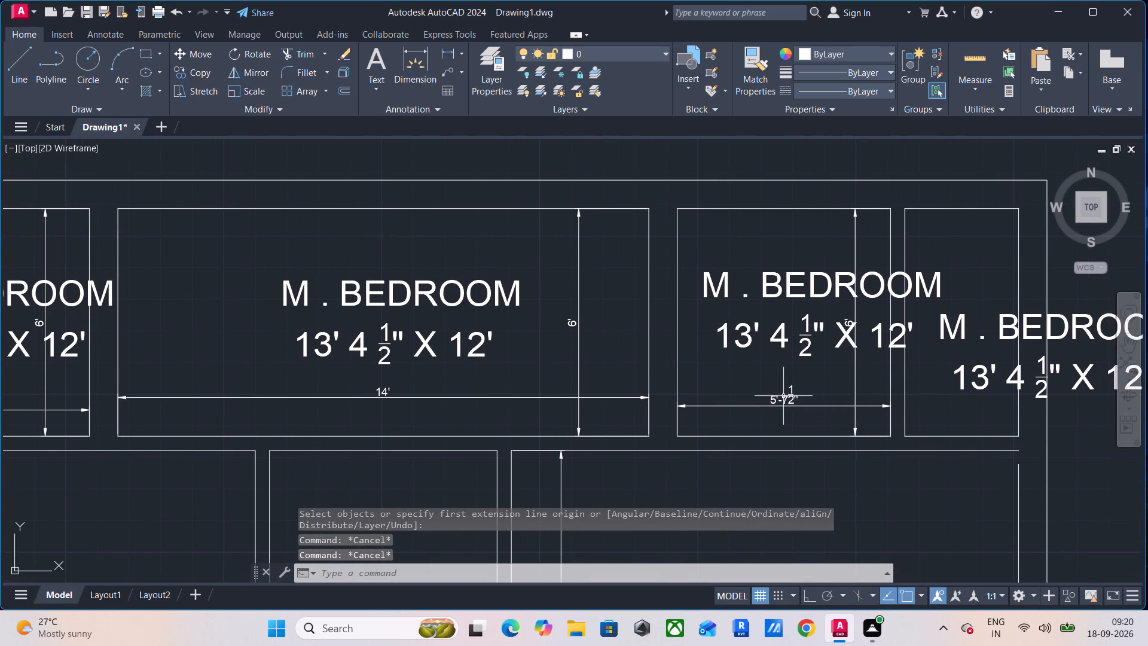
scroll(782, 395, up, 2)
scroll(782, 395, down, 2)
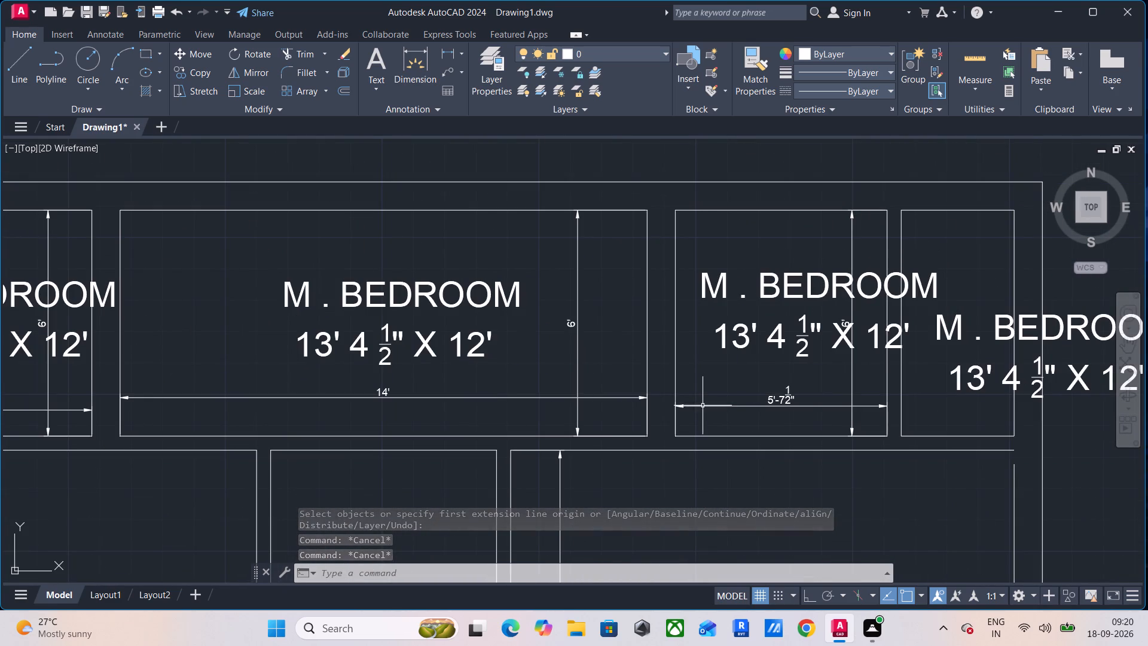
middle_drag(703, 410, 843, 400)
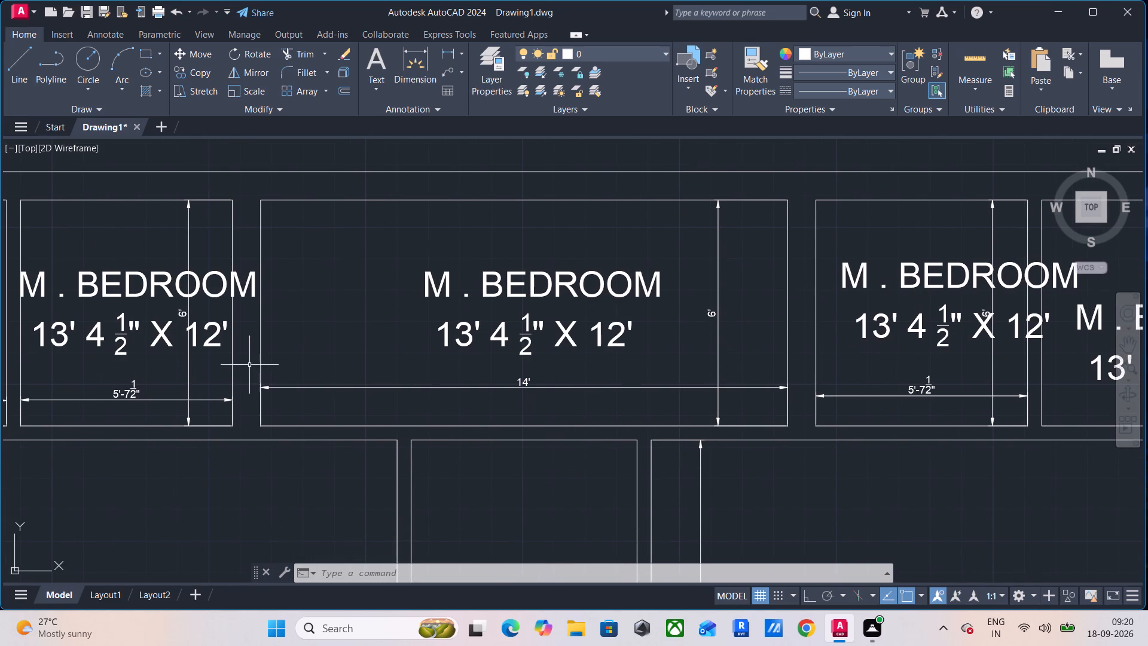
key(Escape)
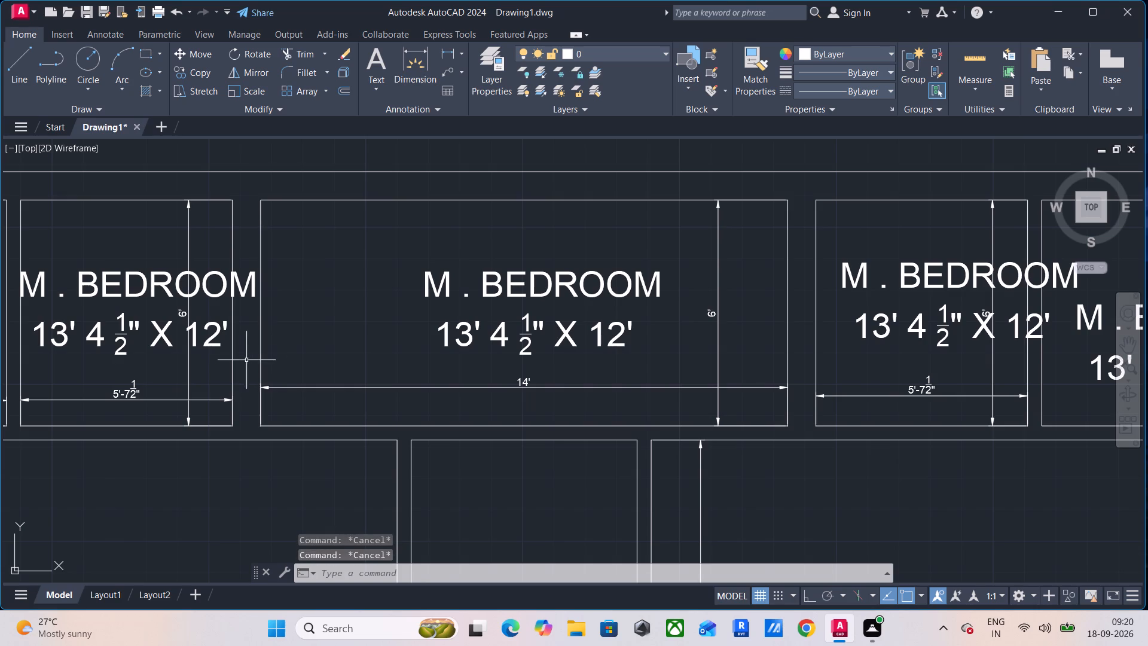
click(279, 346)
click(216, 369)
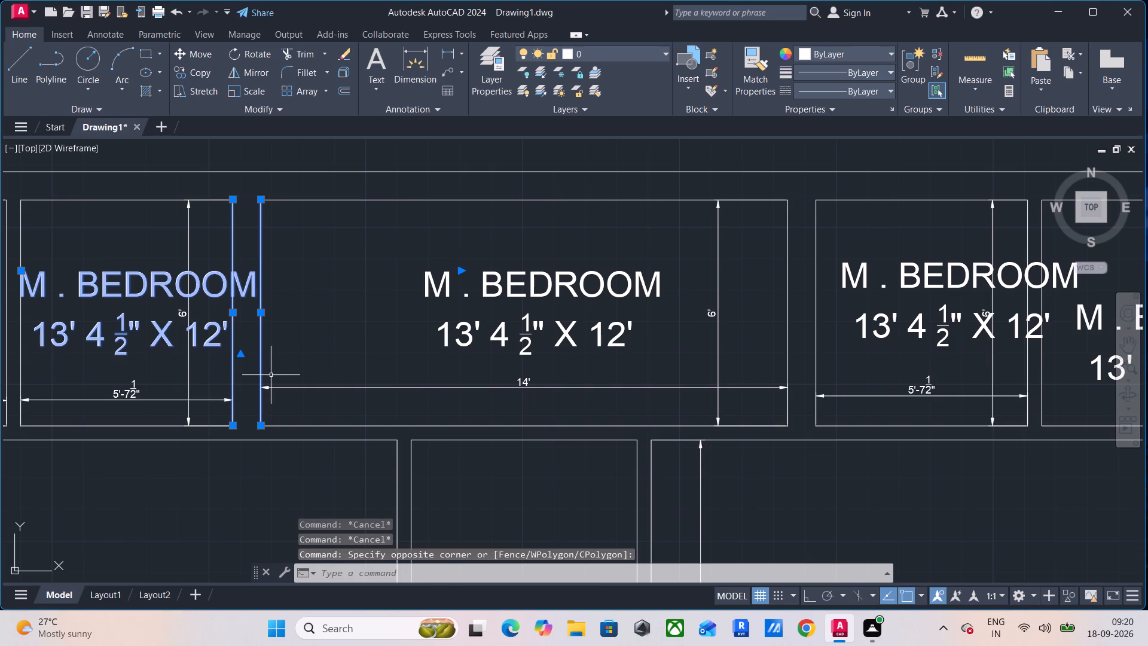
key(m)
key(space)
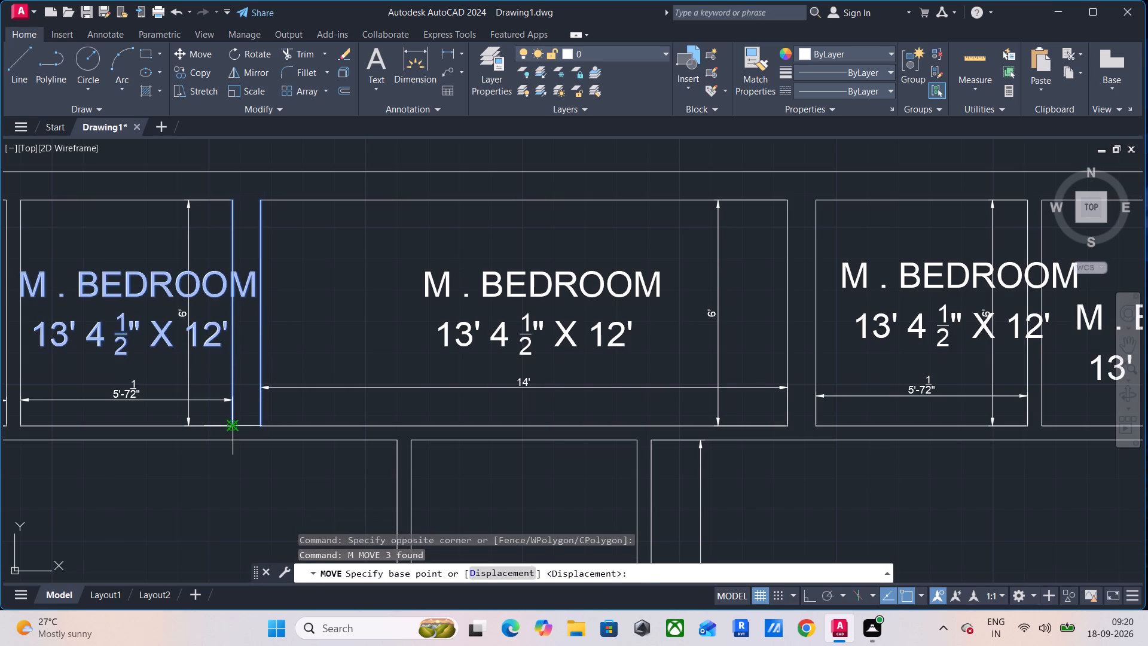
click(230, 423)
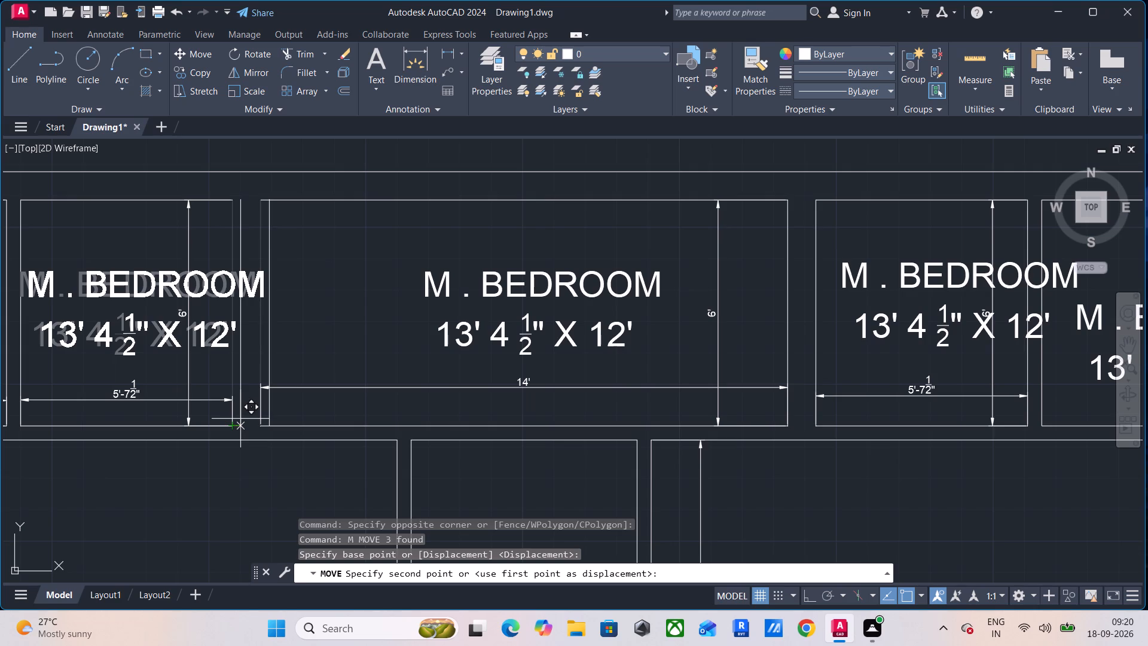
text(4.5")
key(Return)
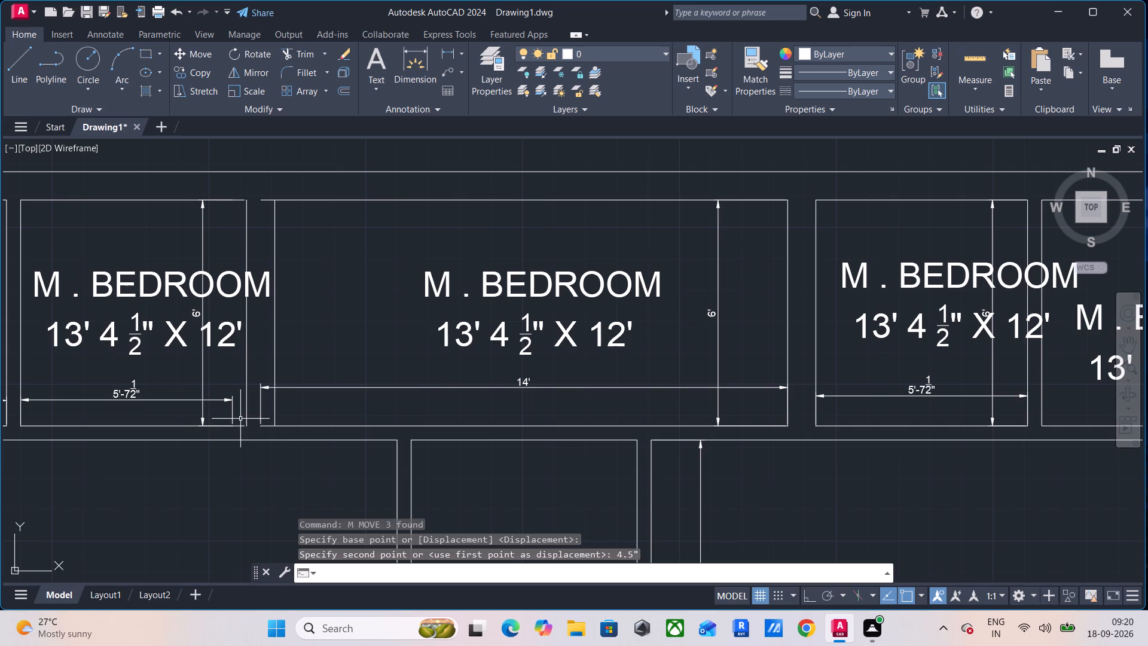
key(Escape)
key(Escape)
key(Escape)
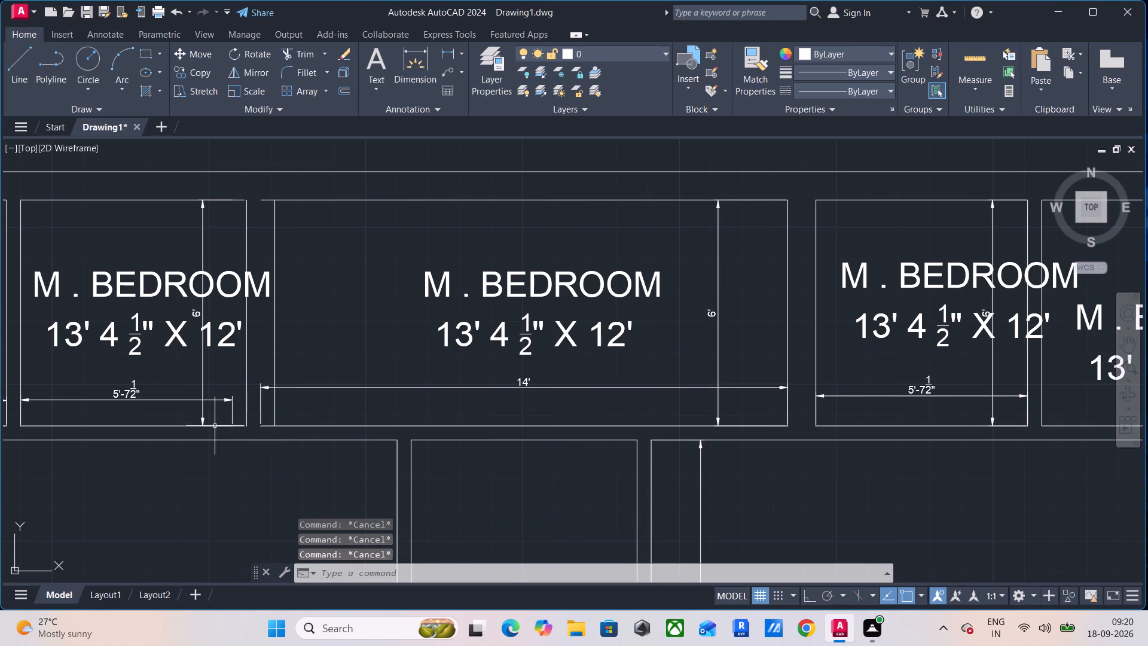
Stretch the east end of the width dimension in the second room from the west to the moved wall line, spanning 6'.
click(225, 401)
click(231, 400)
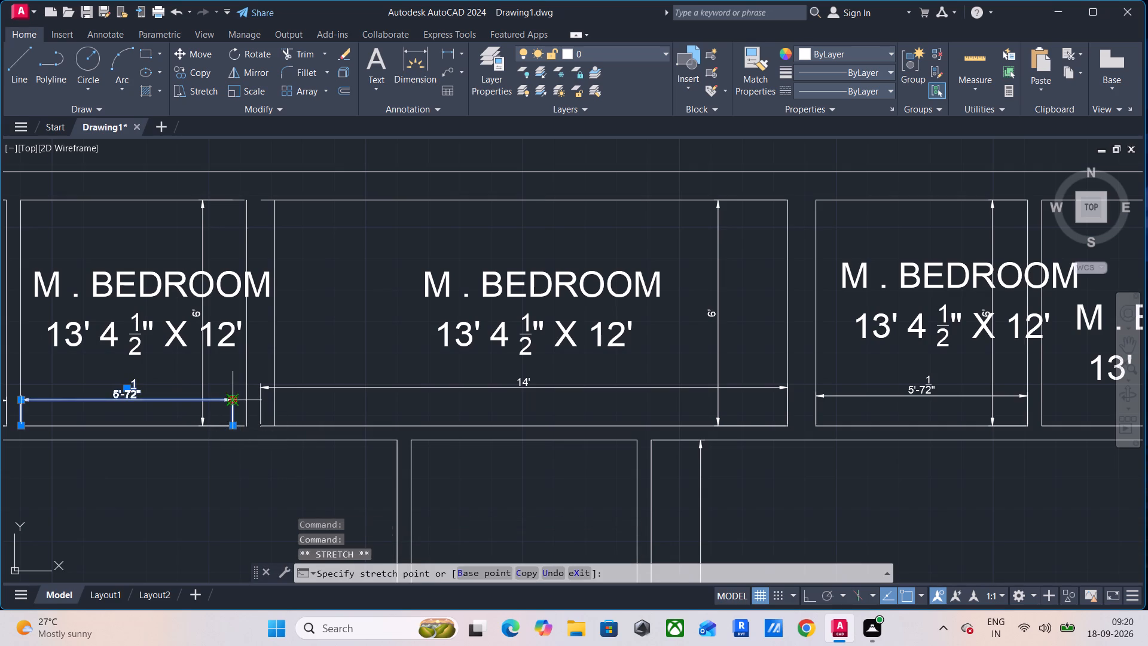
click(243, 400)
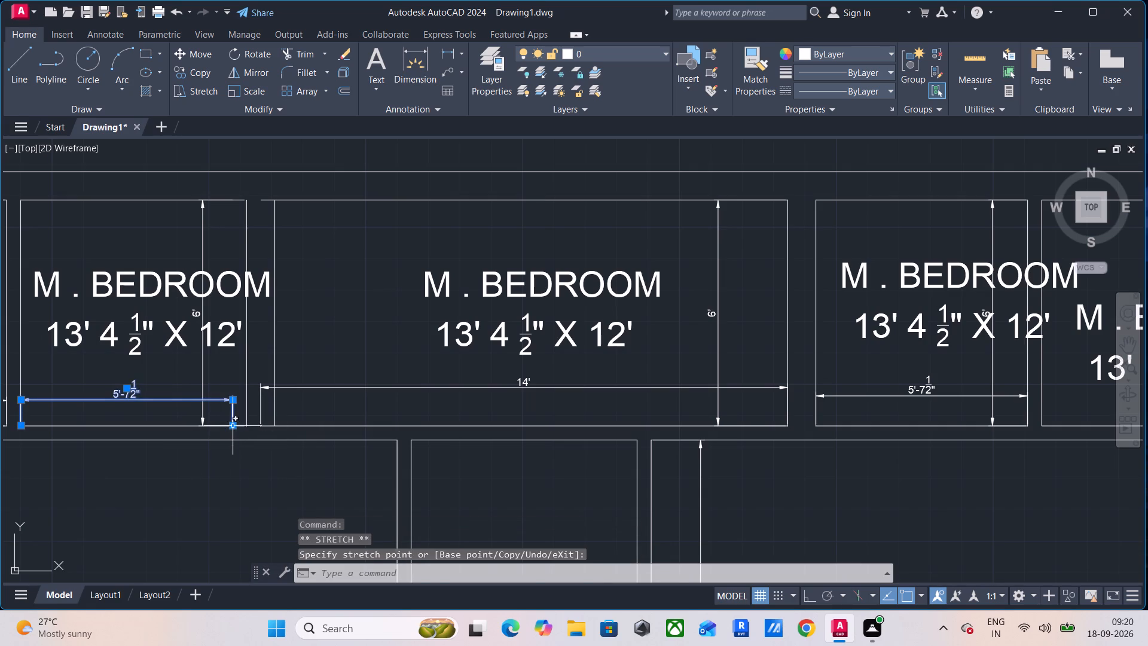
click(230, 424)
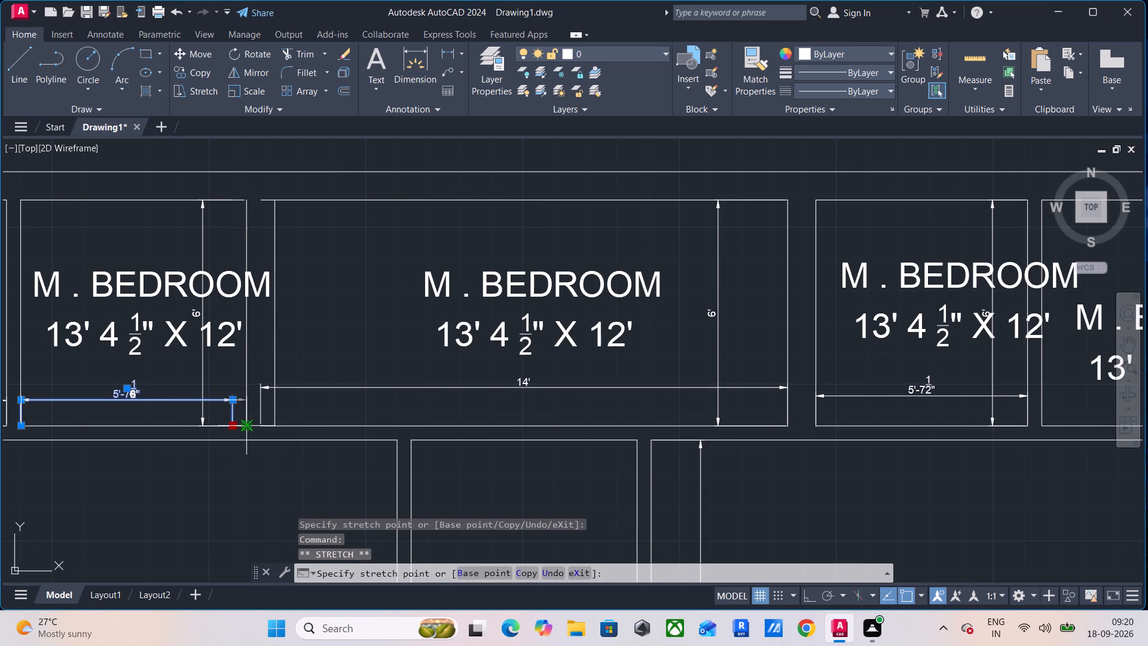
click(249, 424)
key(Escape)
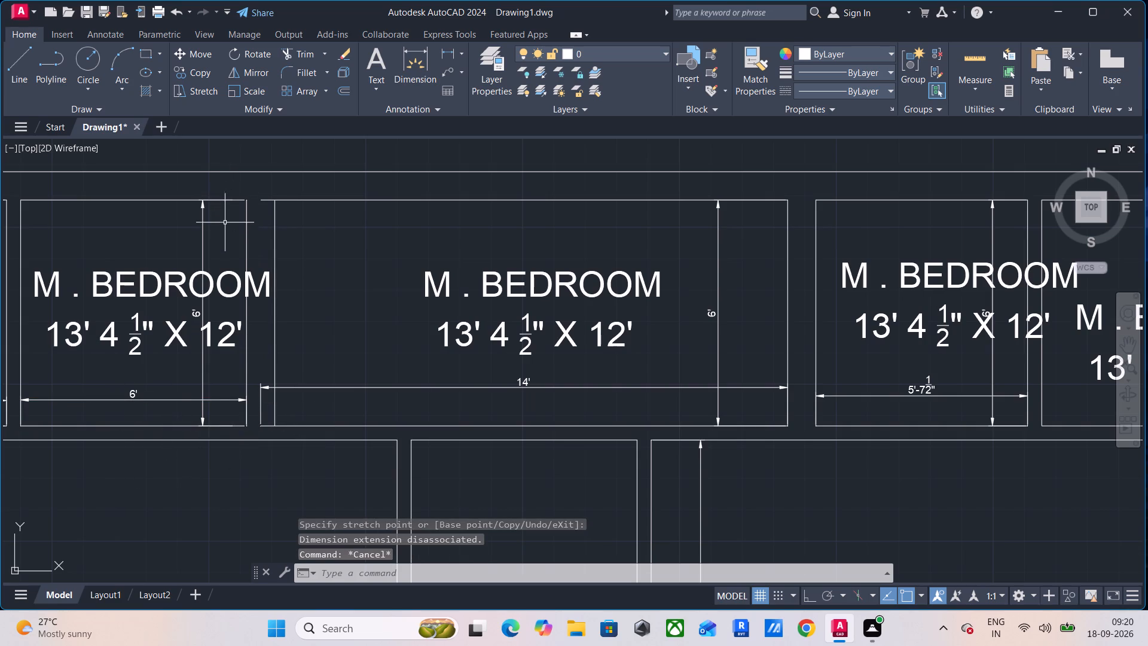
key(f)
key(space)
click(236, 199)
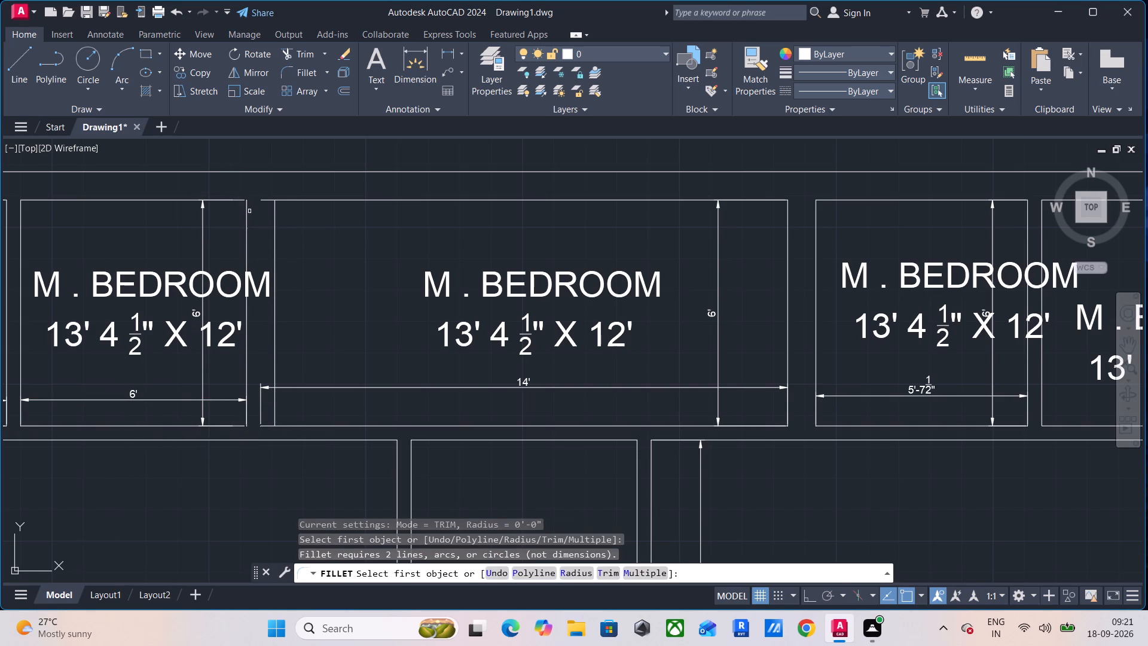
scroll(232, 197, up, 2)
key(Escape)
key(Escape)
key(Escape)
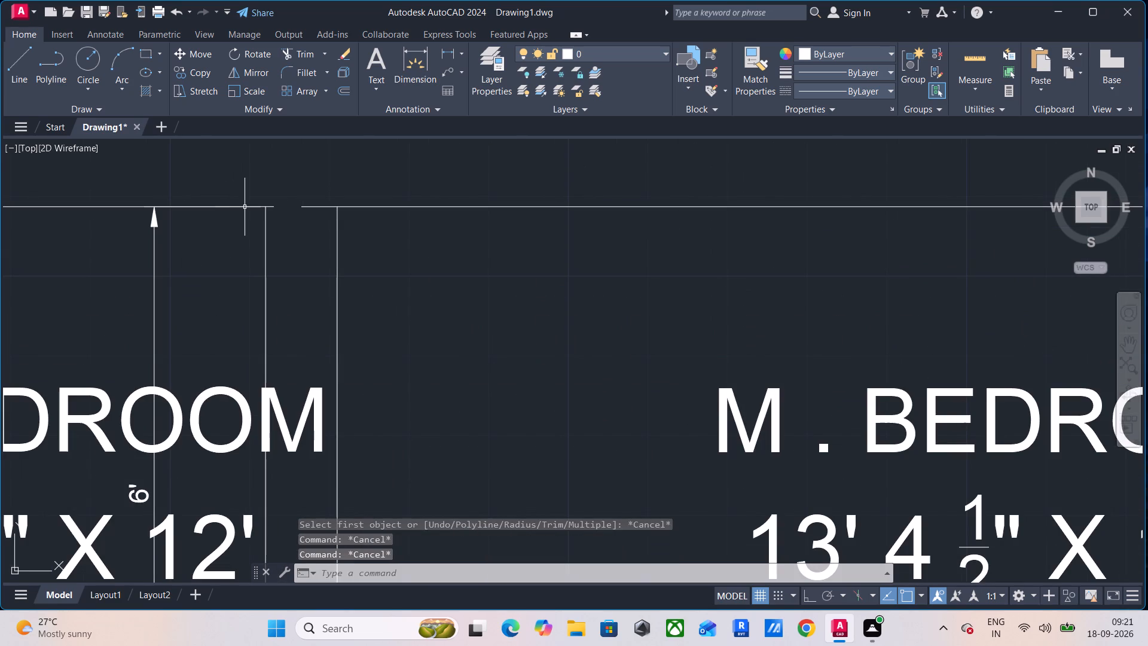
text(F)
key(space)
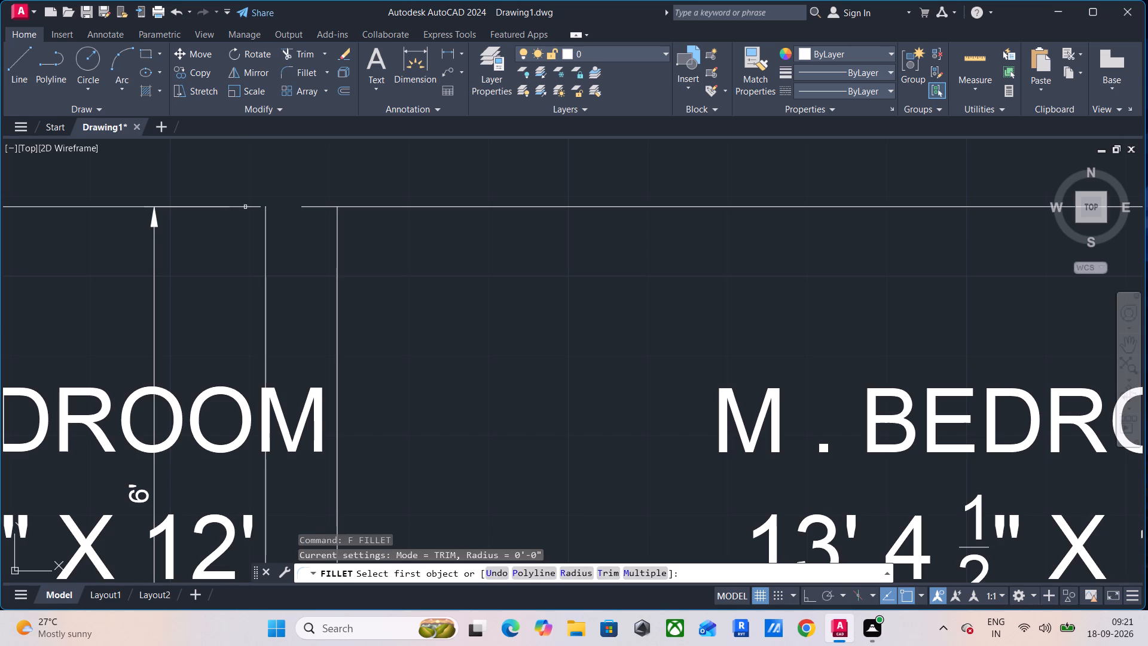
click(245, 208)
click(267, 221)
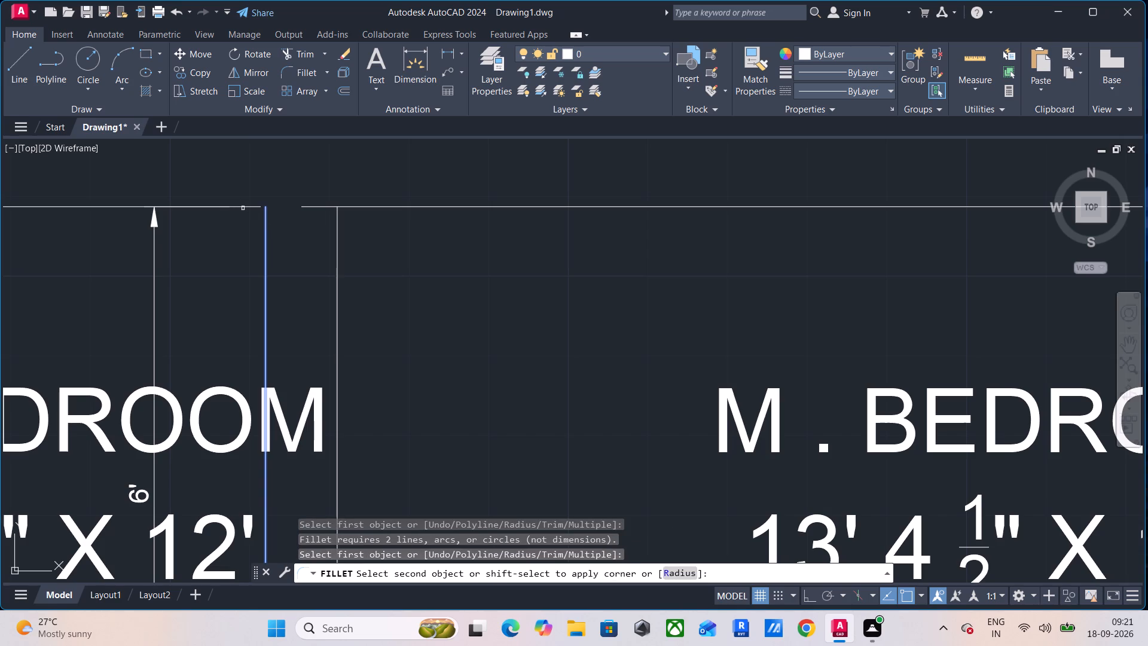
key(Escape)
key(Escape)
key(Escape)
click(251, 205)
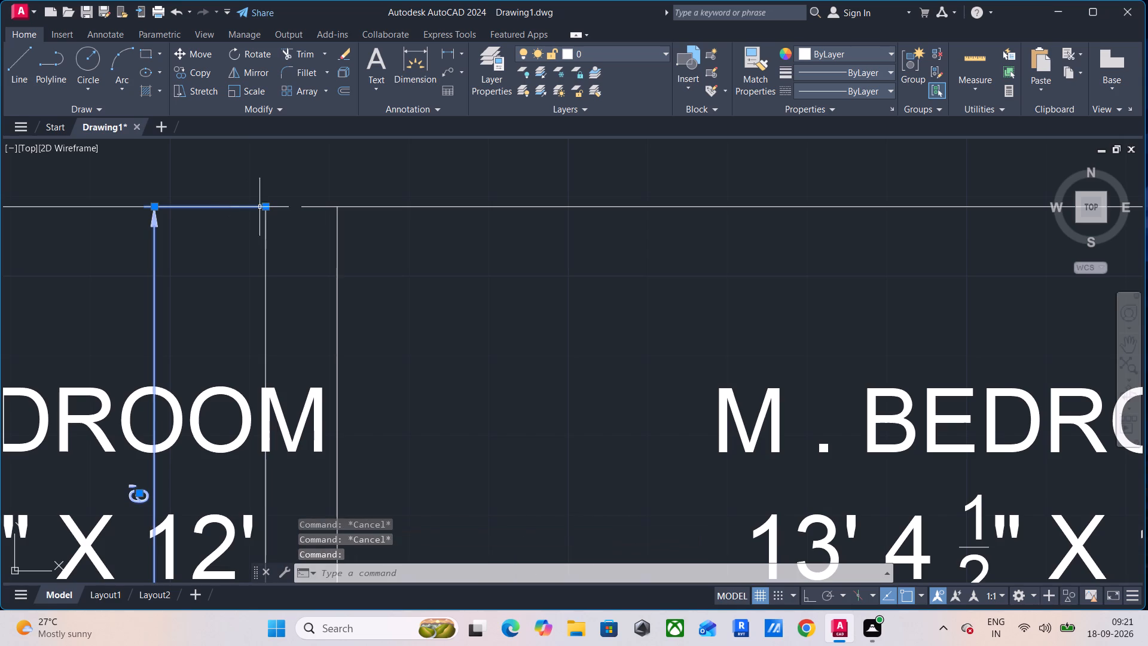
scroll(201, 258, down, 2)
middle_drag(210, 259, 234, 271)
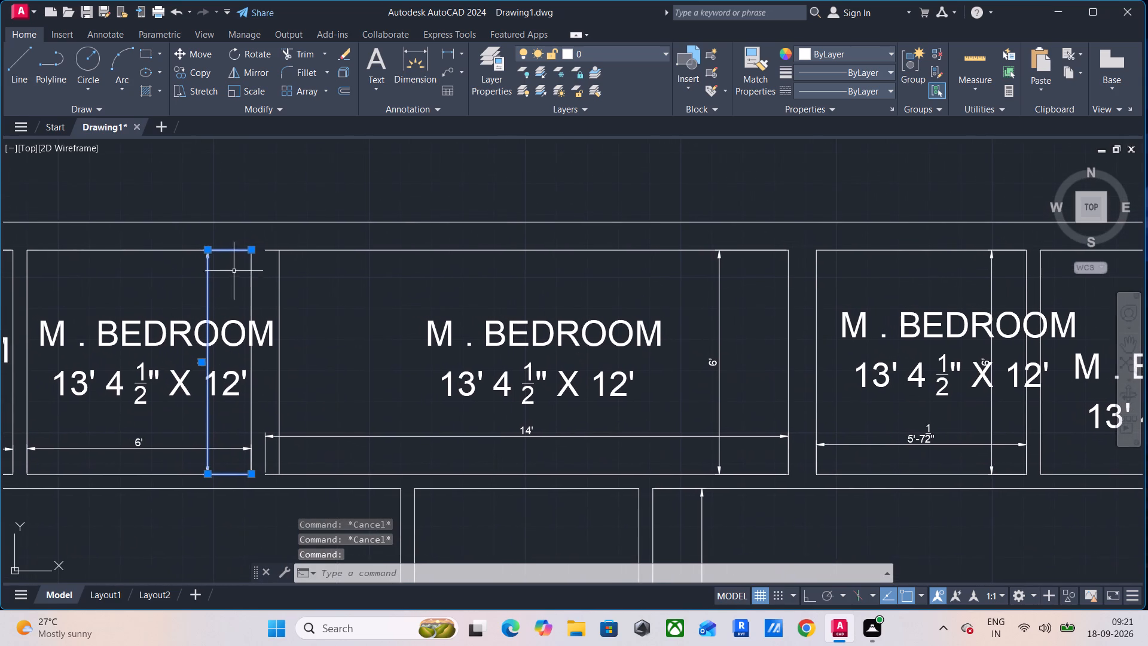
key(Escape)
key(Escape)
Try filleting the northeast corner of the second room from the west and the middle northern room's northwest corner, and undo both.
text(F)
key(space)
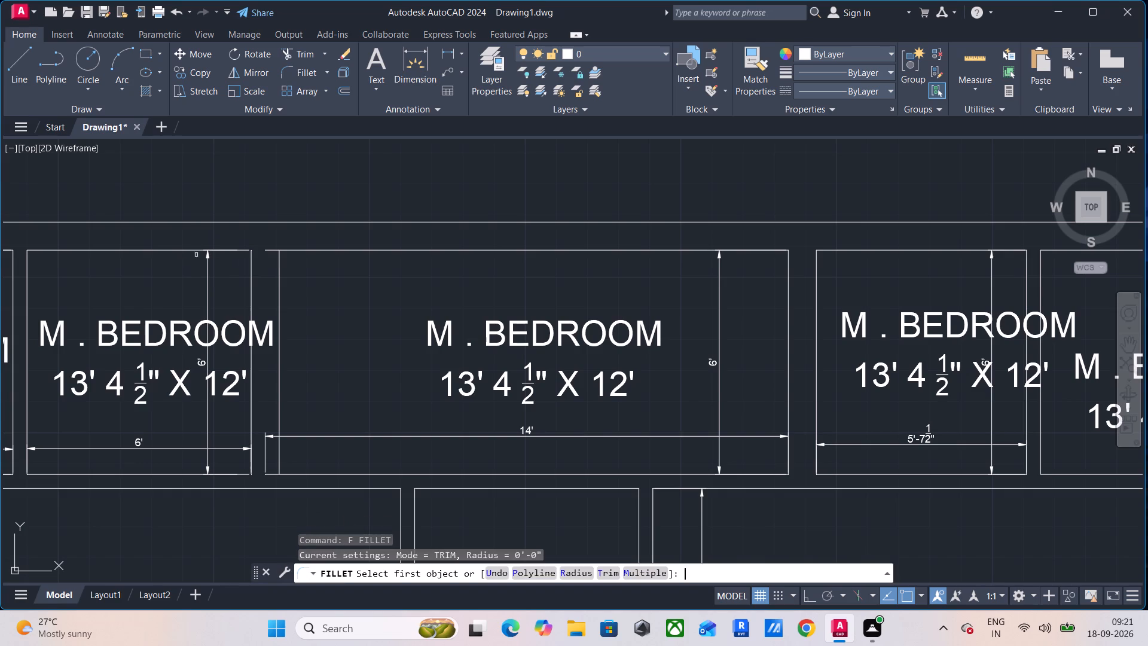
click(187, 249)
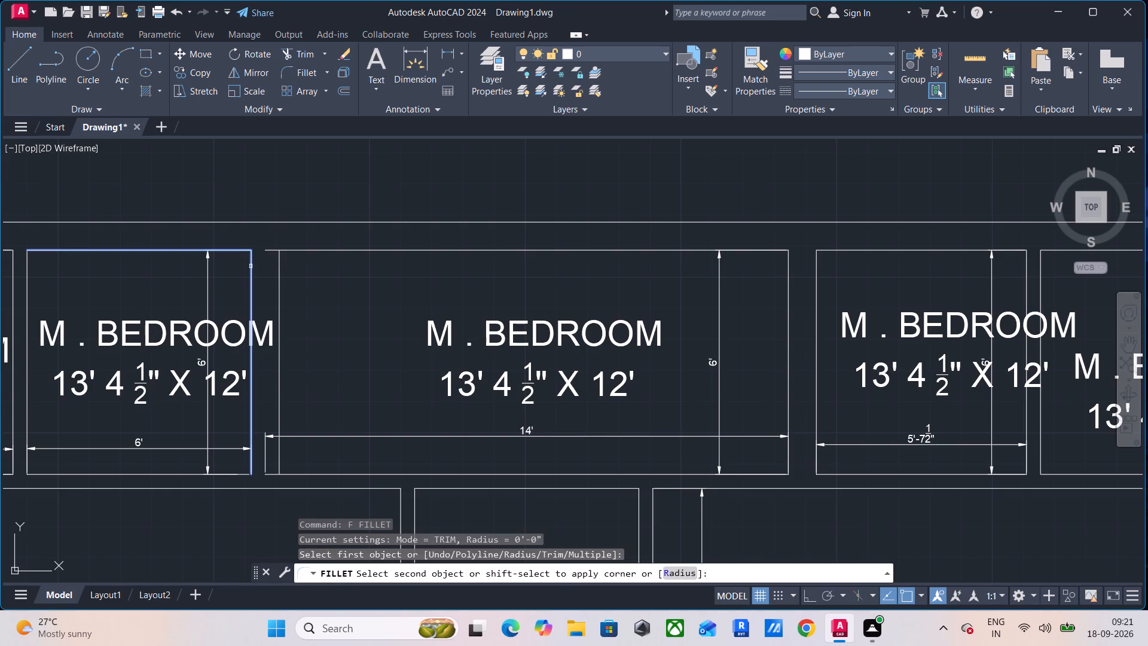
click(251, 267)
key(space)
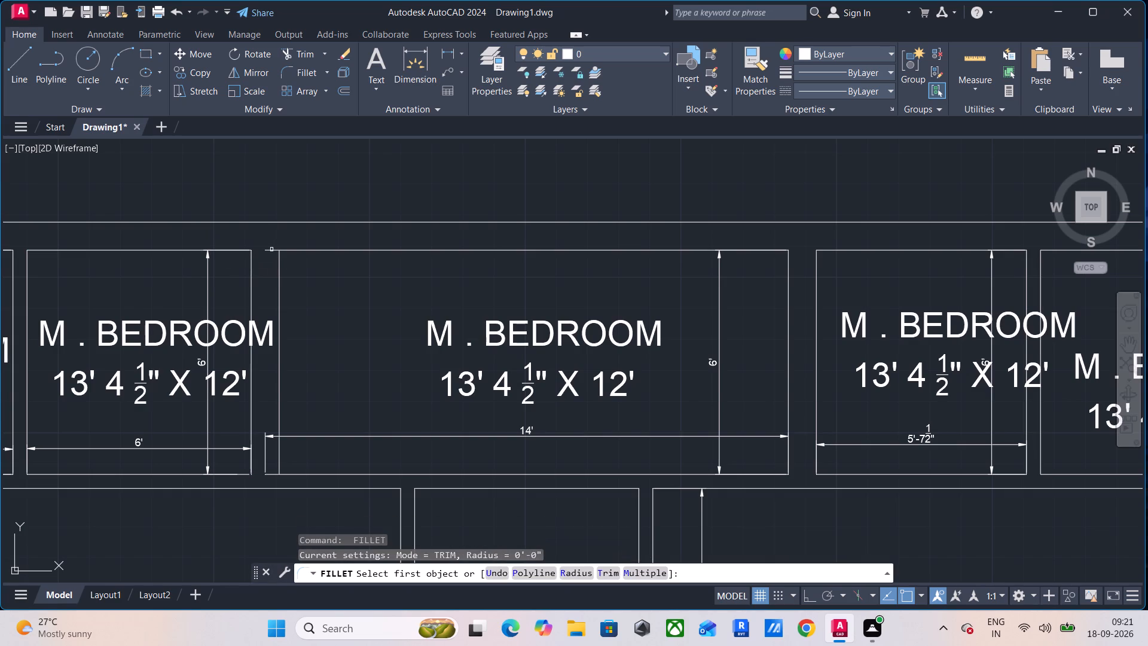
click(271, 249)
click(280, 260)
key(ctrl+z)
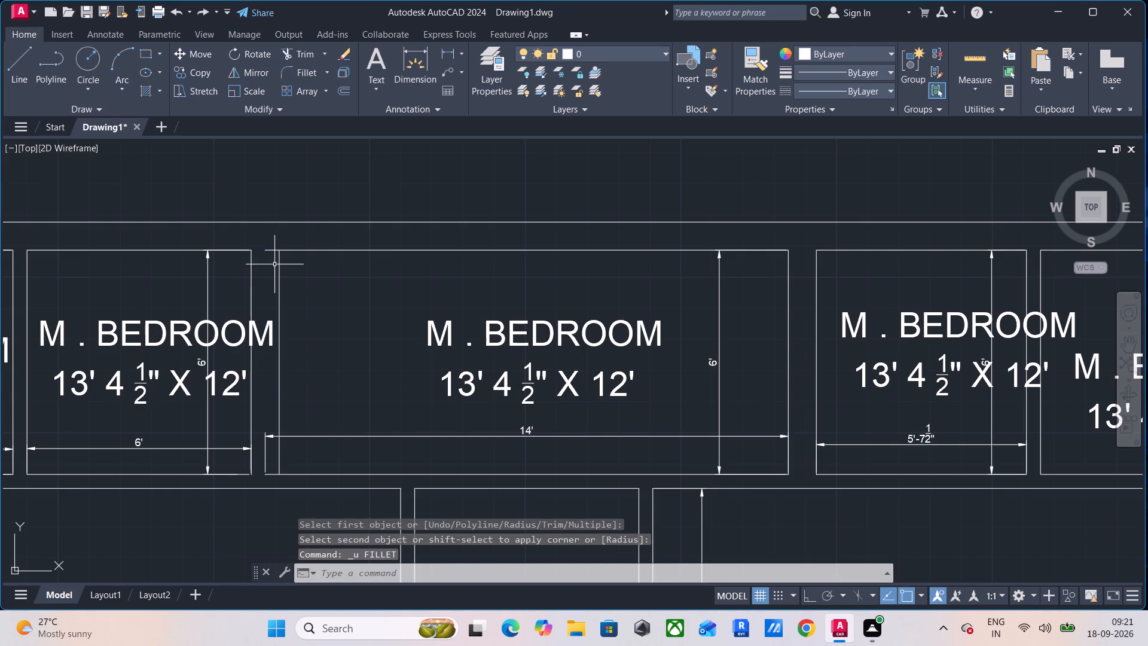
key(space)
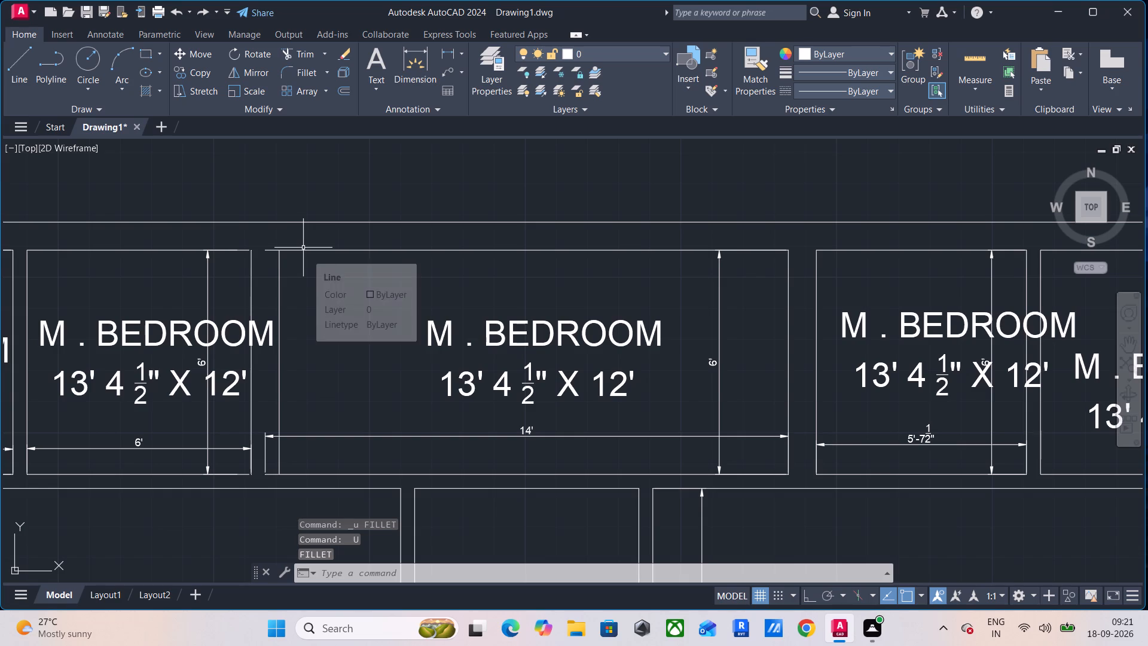
Fillet the northwest and southwest corners of the middle northern room so its horizontal lines meet the moved west wall.
text(F)
key(space)
click(308, 251)
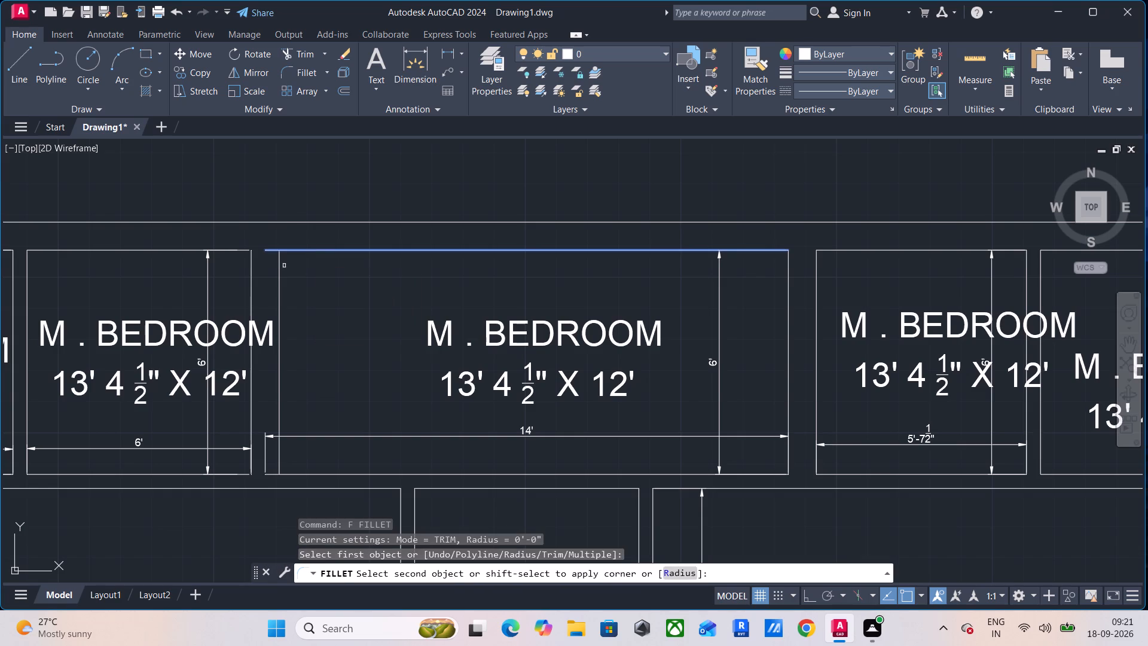
click(280, 274)
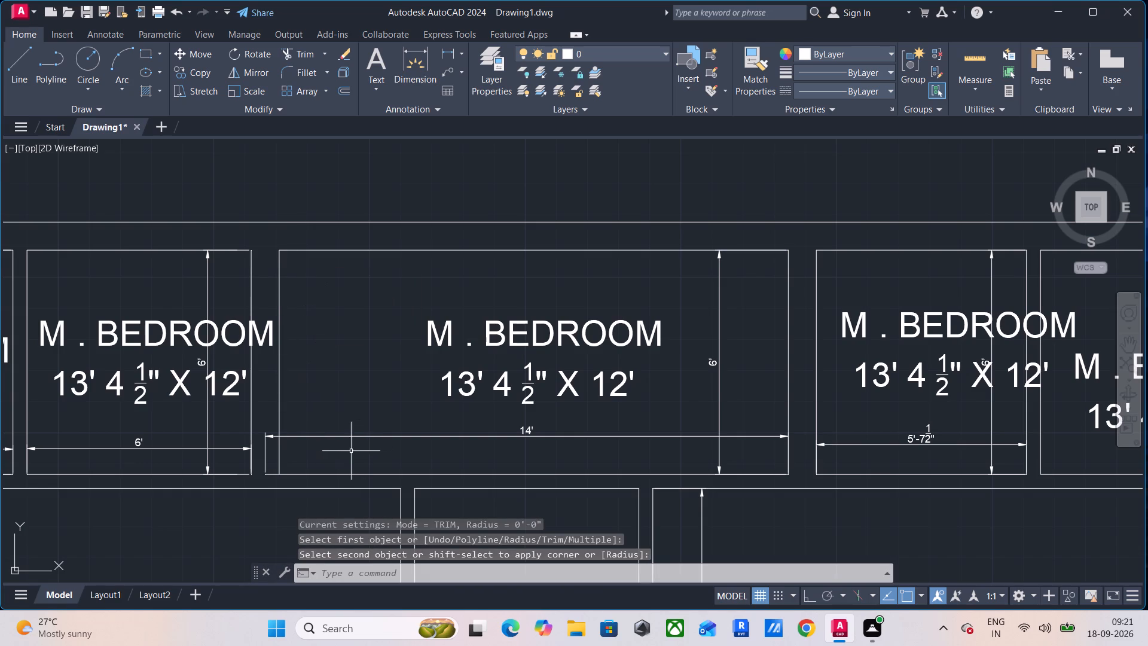
key(space)
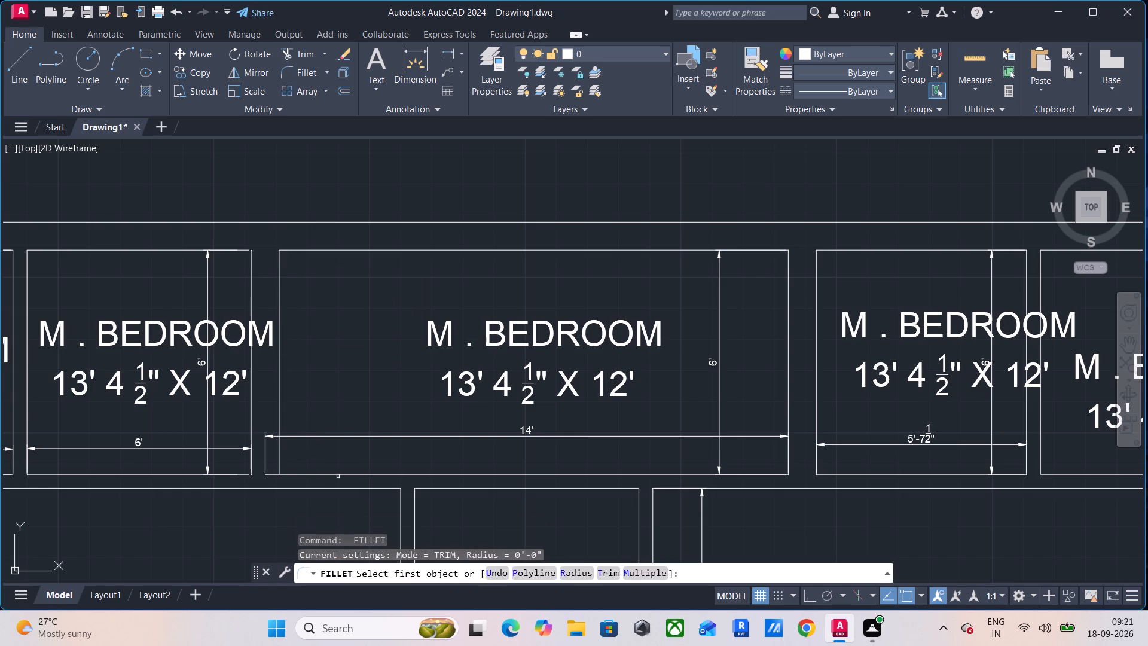
click(338, 476)
click(280, 422)
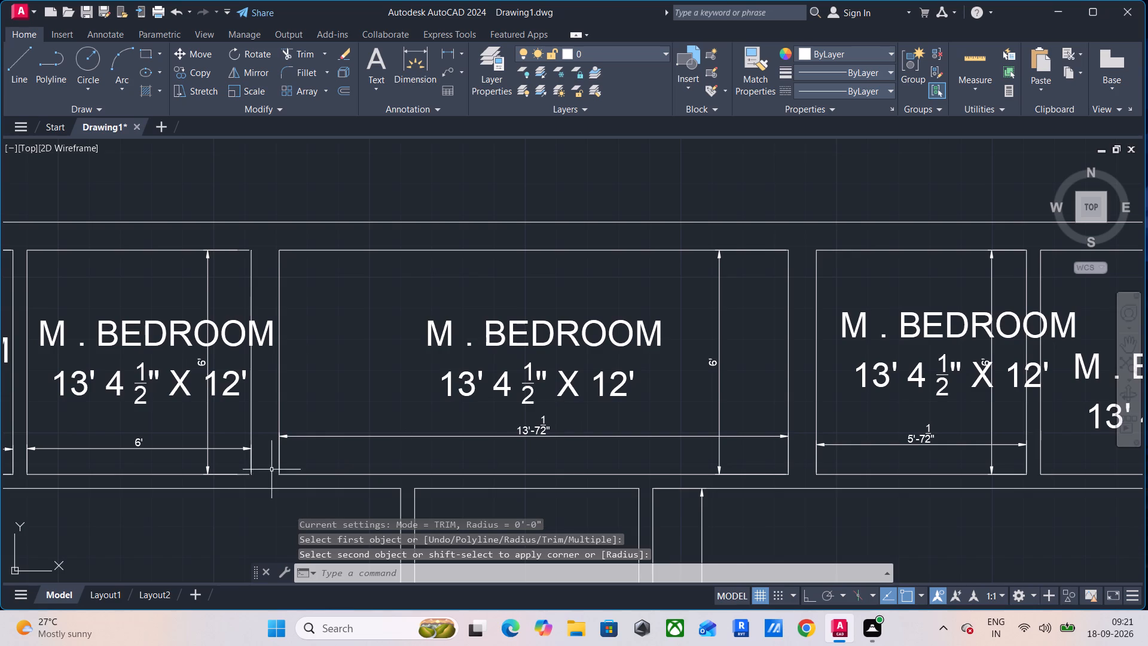
Fillet the southeast corner of the second room from the west so its south line meets the moved wall.
key(space)
click(111, 474)
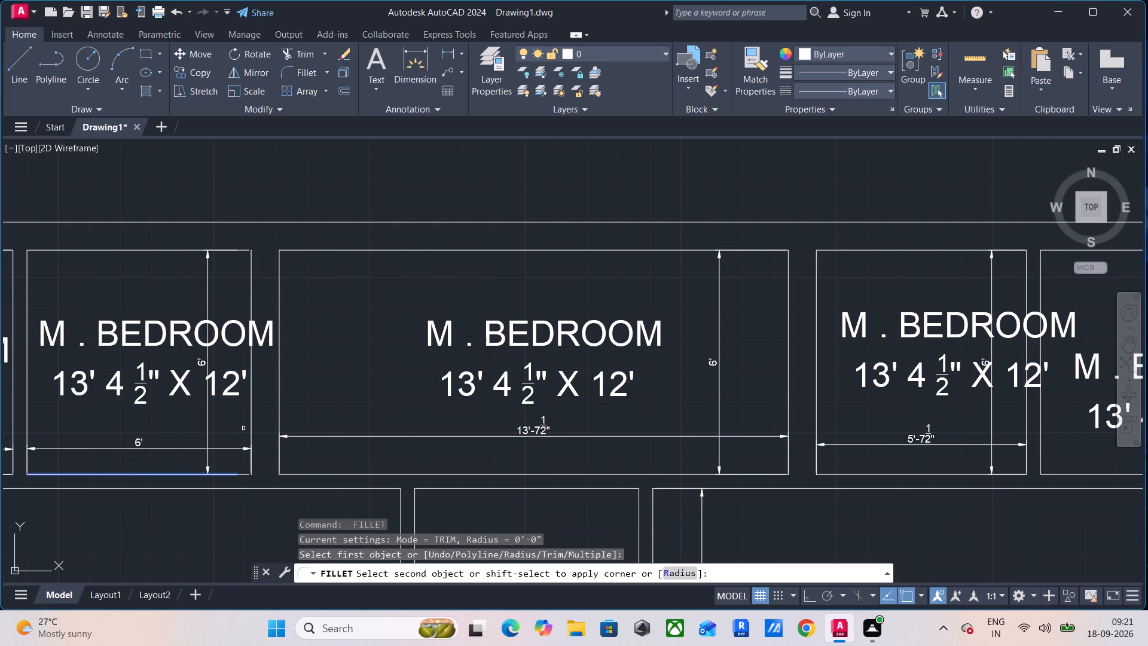
click(251, 416)
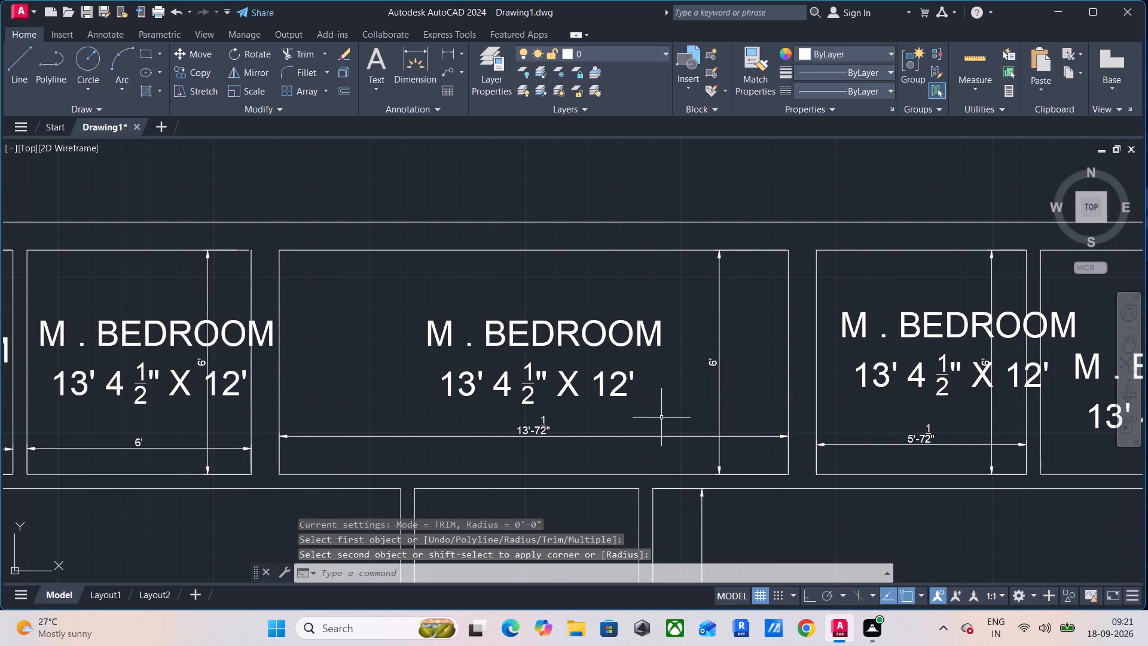
key(Escape)
key(Escape)
key(Escape)
Move both lines of the wall east of the middle northern room 4.5" west.
click(833, 368)
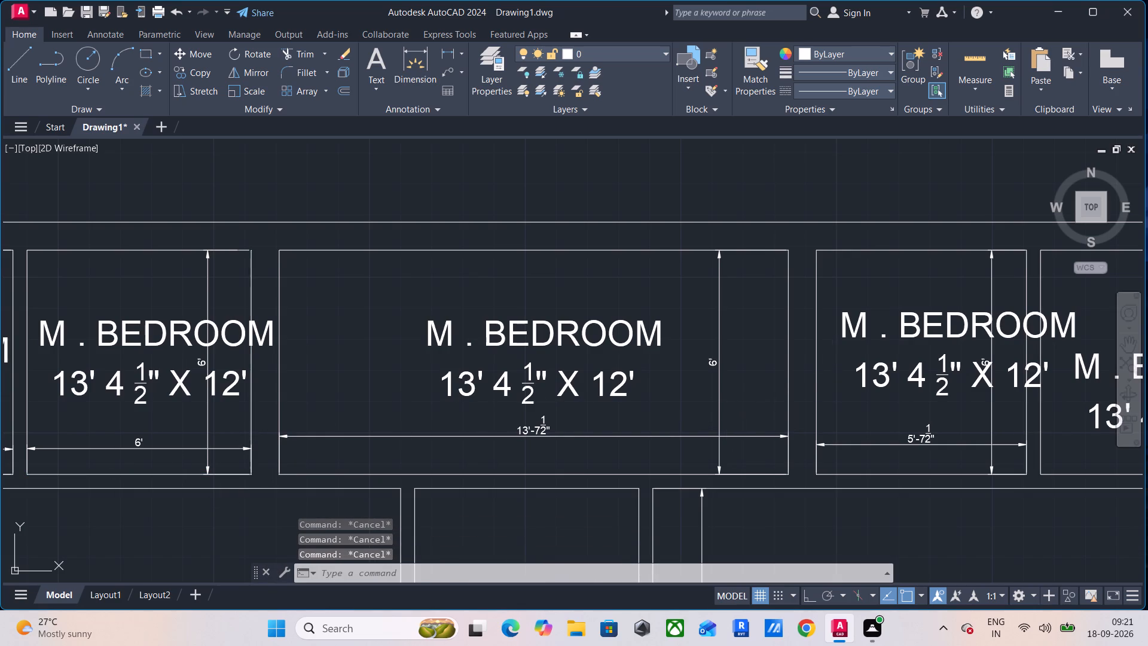
click(765, 387)
key(m)
key(space)
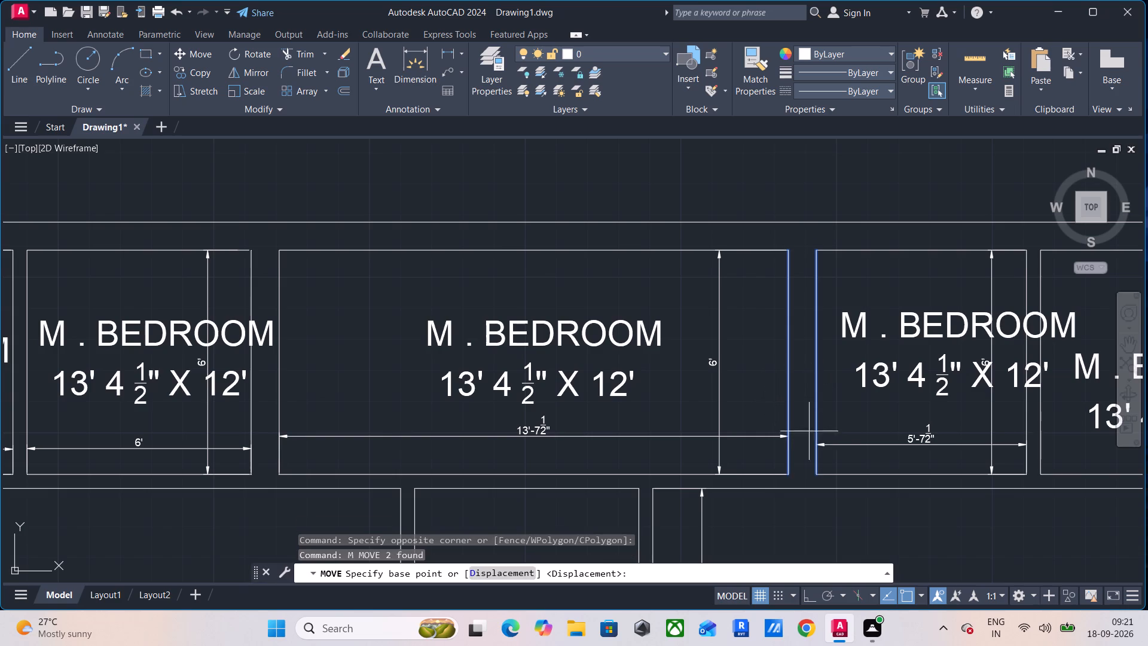
click(815, 472)
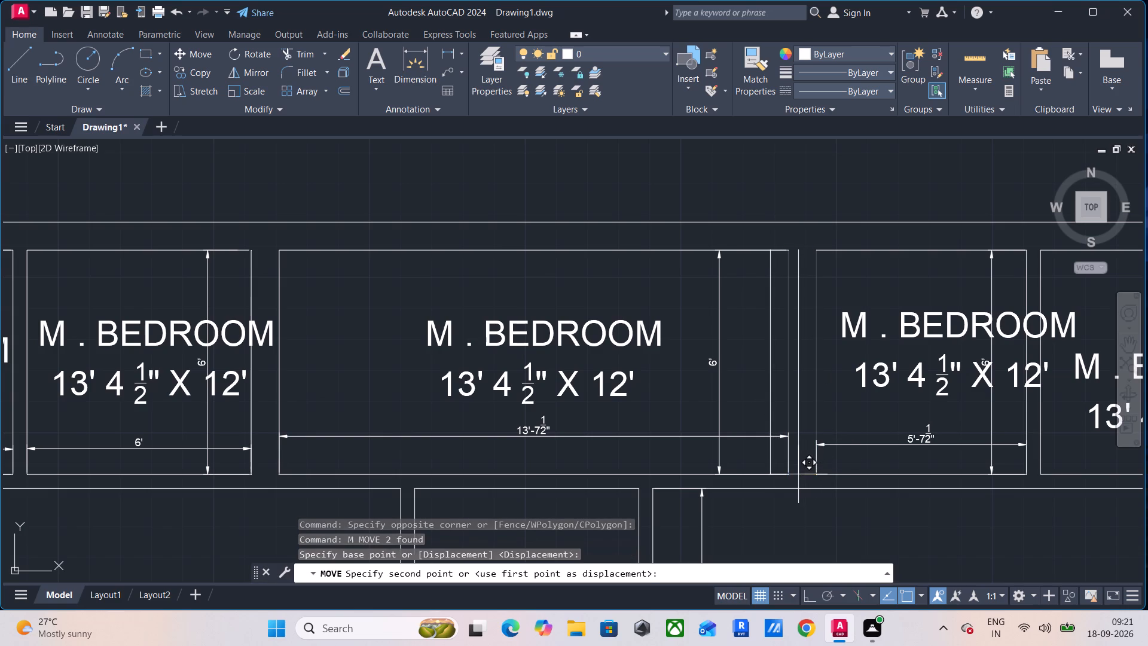
text(4.5")
key(Return)
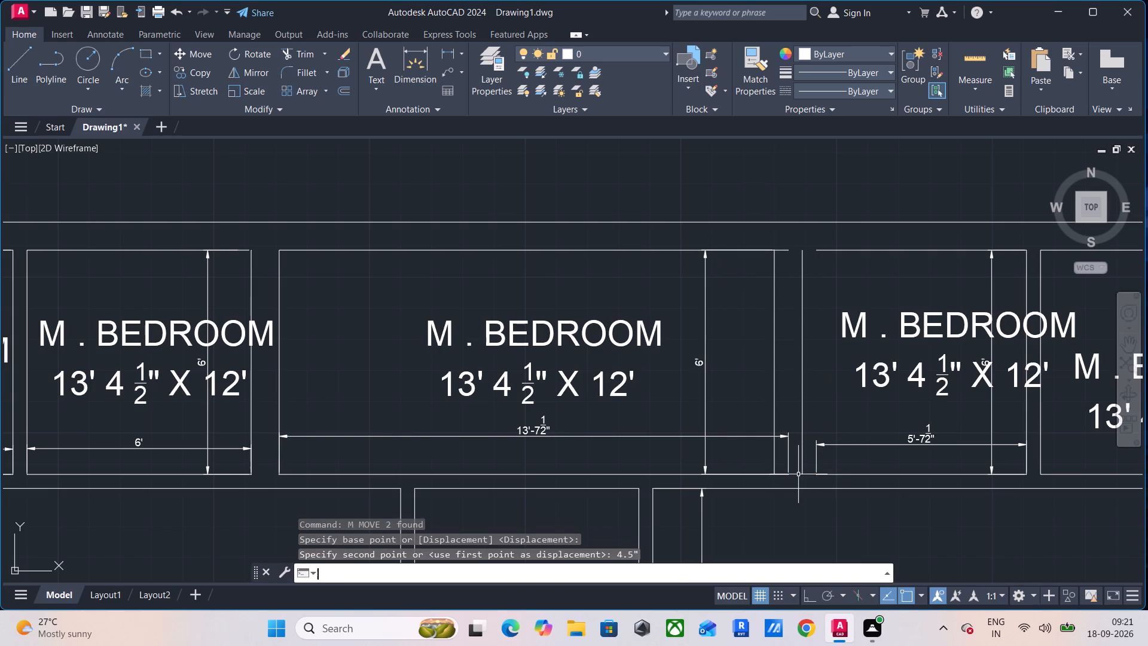
key(Escape)
key(Escape)
Fillet the northeast and southeast corners of the middle northern room so its horizontal lines end at the moved east wall.
key(f)
key(space)
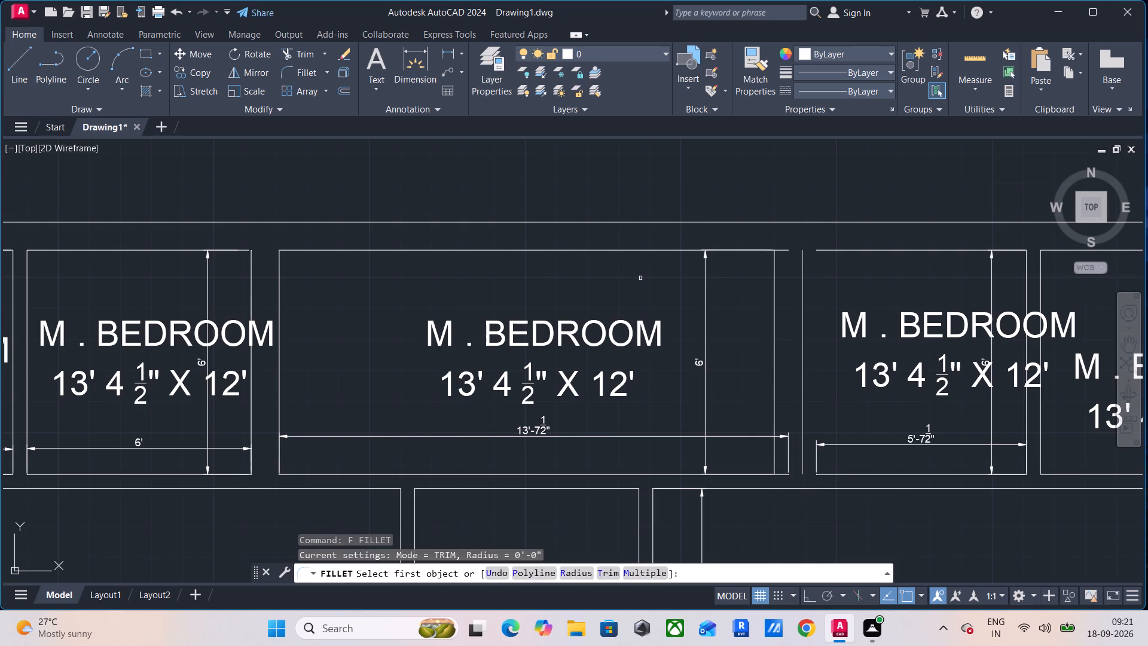
click(654, 249)
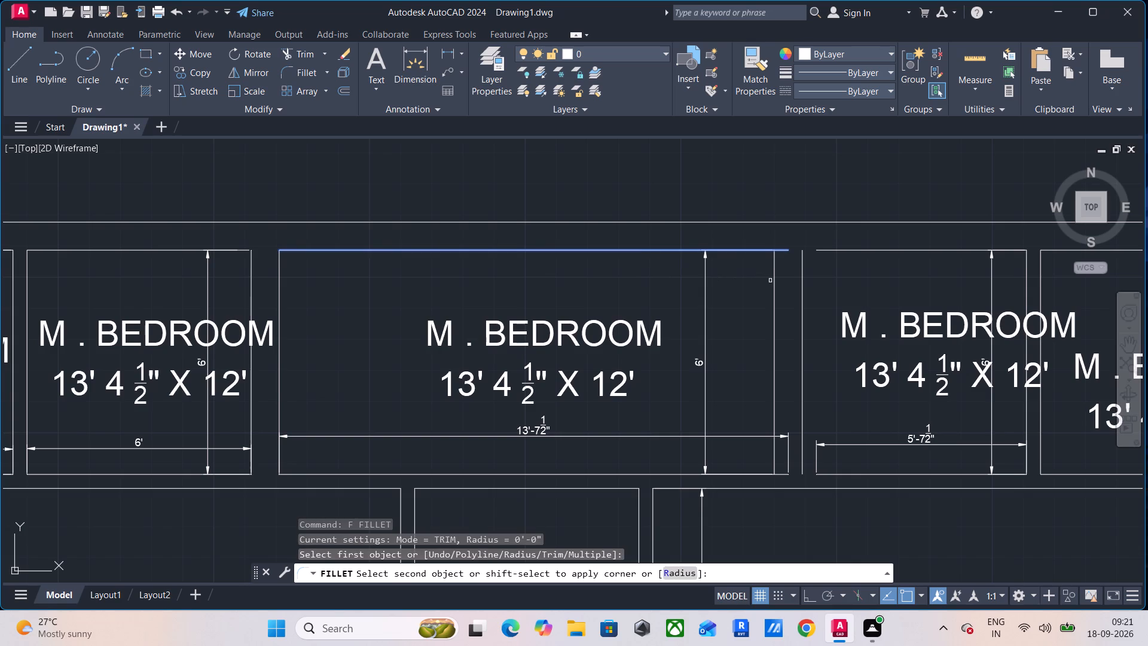
click(774, 281)
key(space)
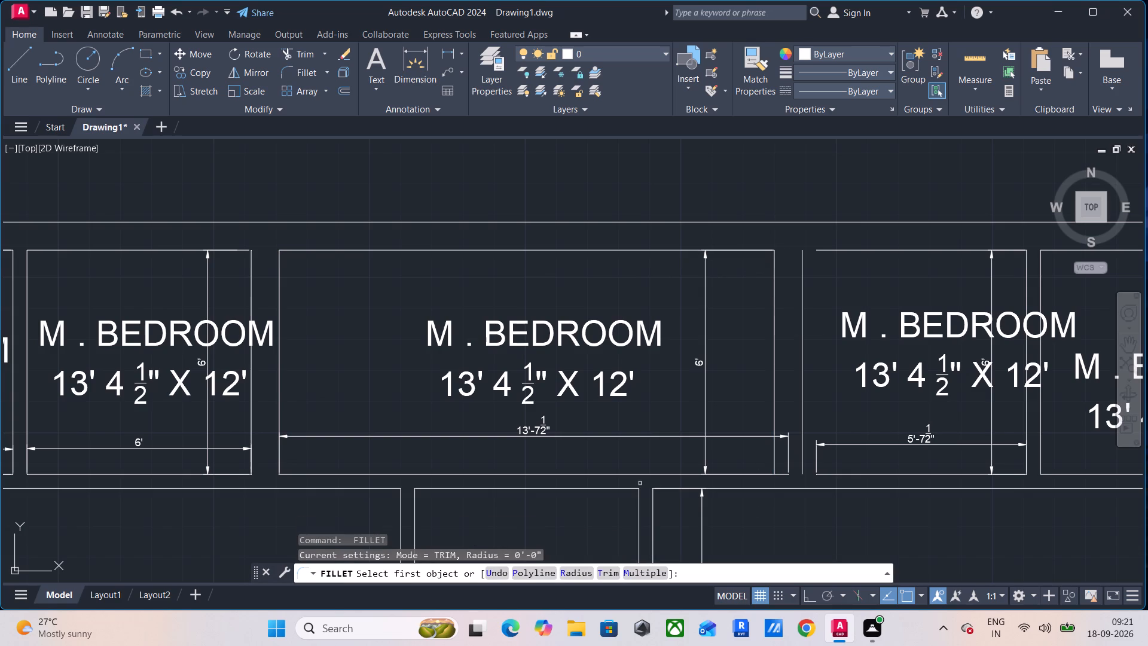
click(643, 474)
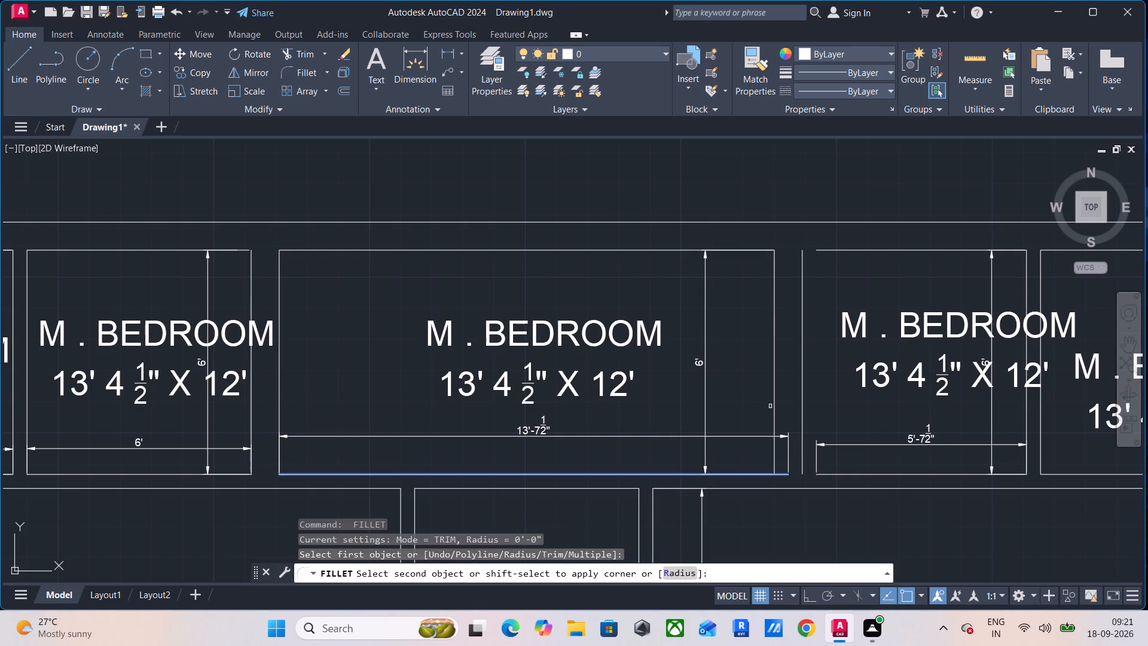
click(774, 398)
Fillet the southwest and northwest corners of the second room from the east so its horizontal lines meet the moved wall.
key(space)
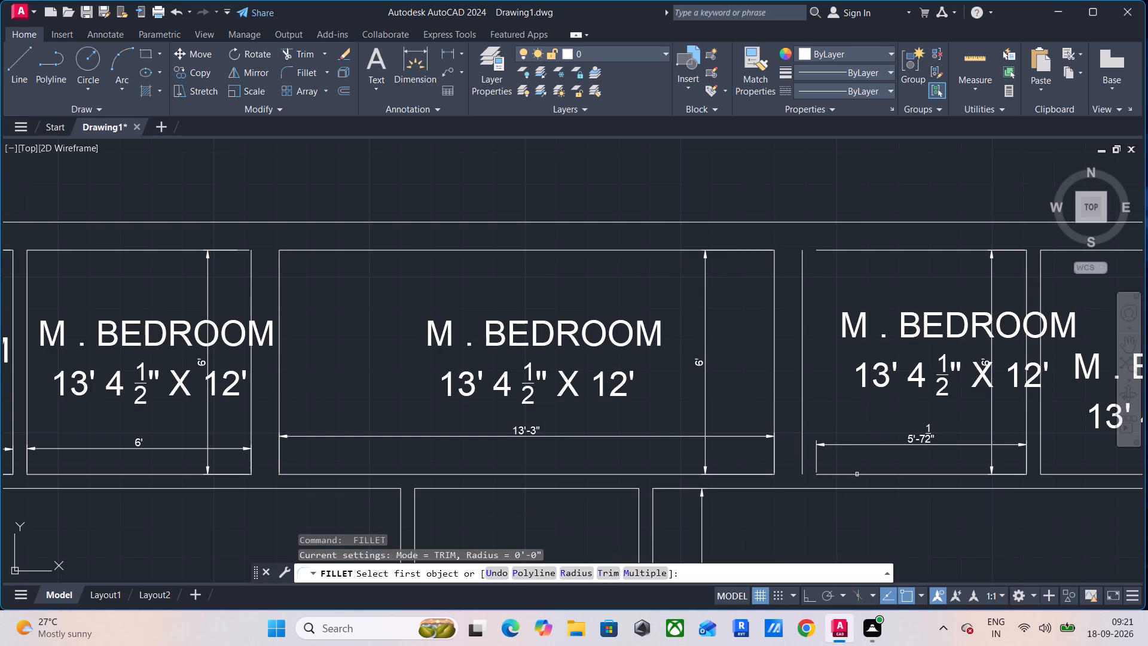
click(857, 475)
click(801, 437)
key(space)
click(823, 250)
click(802, 278)
key(space)
key(Escape)
key(Escape)
key(Escape)
key(Escape)
key(Escape)
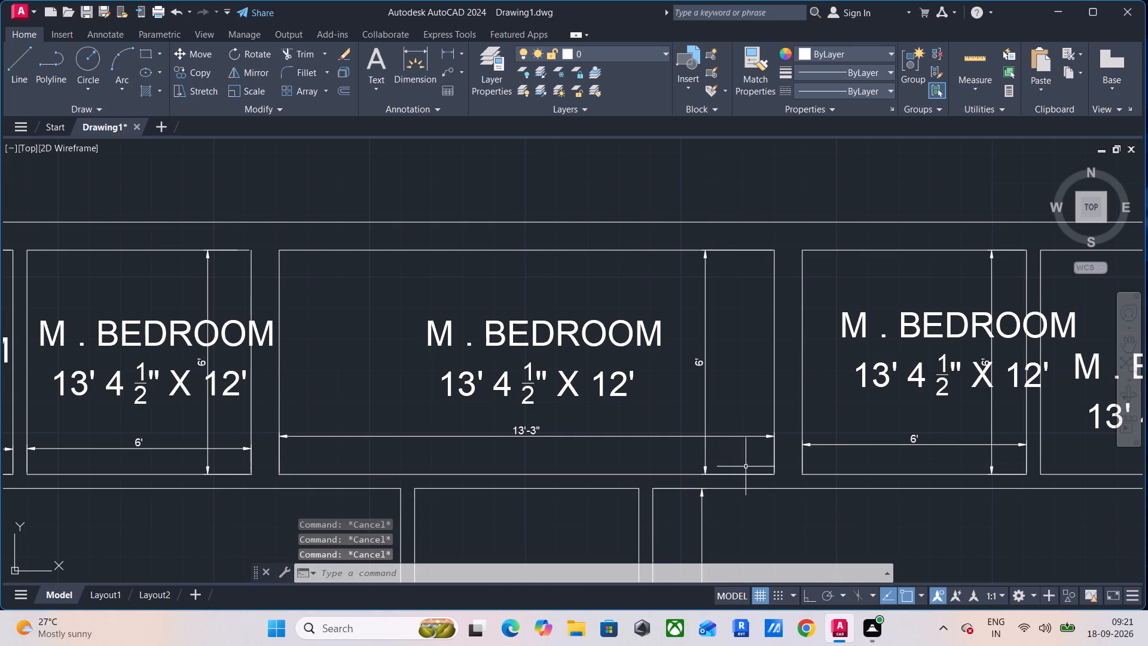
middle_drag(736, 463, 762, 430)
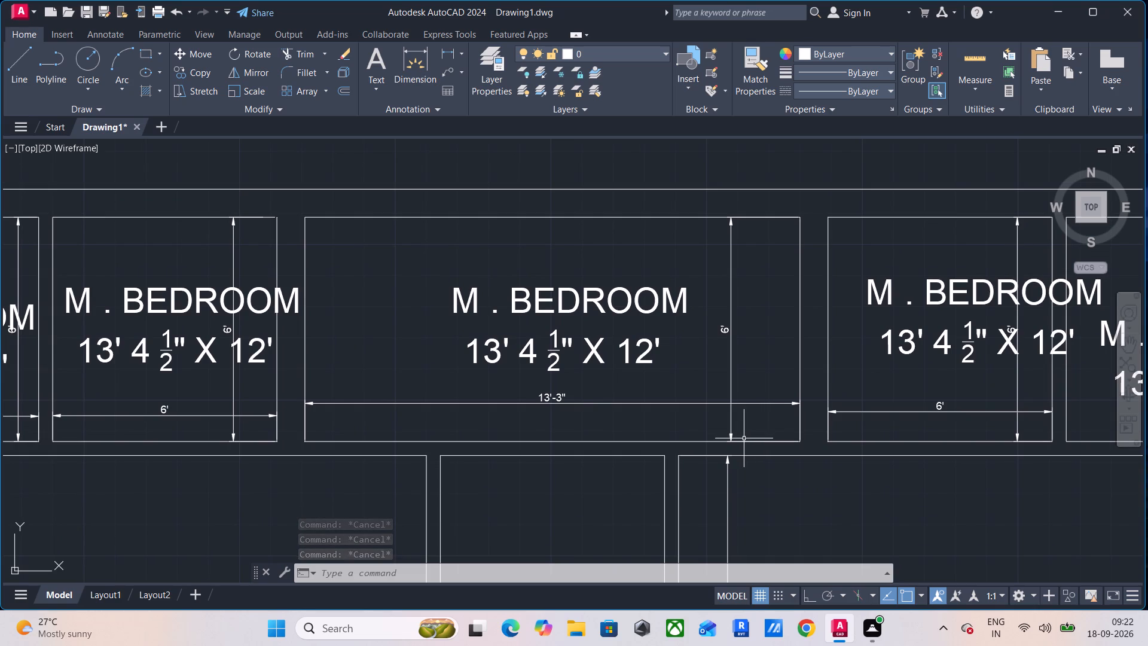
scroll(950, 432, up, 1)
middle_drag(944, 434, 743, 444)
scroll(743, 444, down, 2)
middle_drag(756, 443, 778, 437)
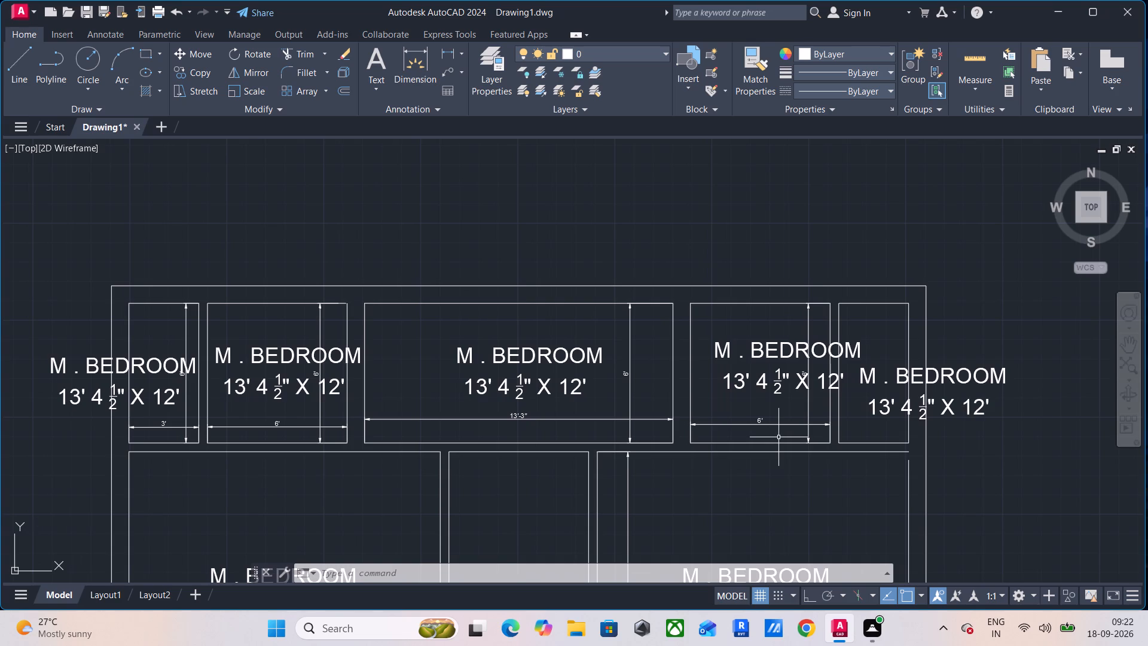
Move both lines of the wall between the second room from the west and the middle northern room 9" west.
scroll(270, 432, up, 2)
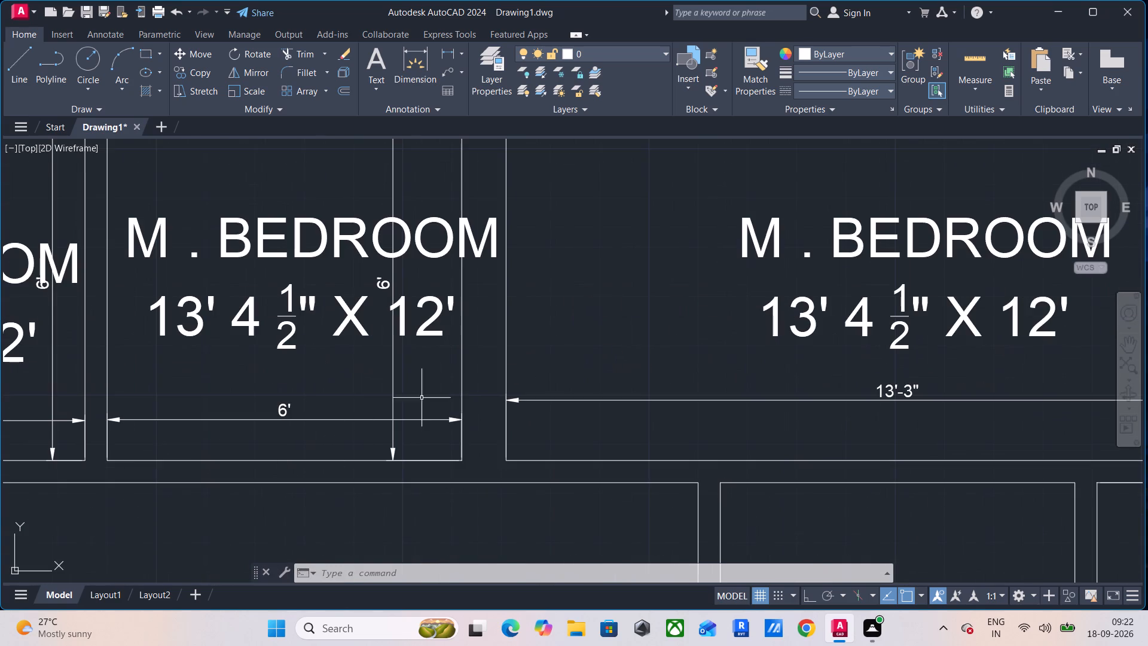
click(531, 354)
click(442, 385)
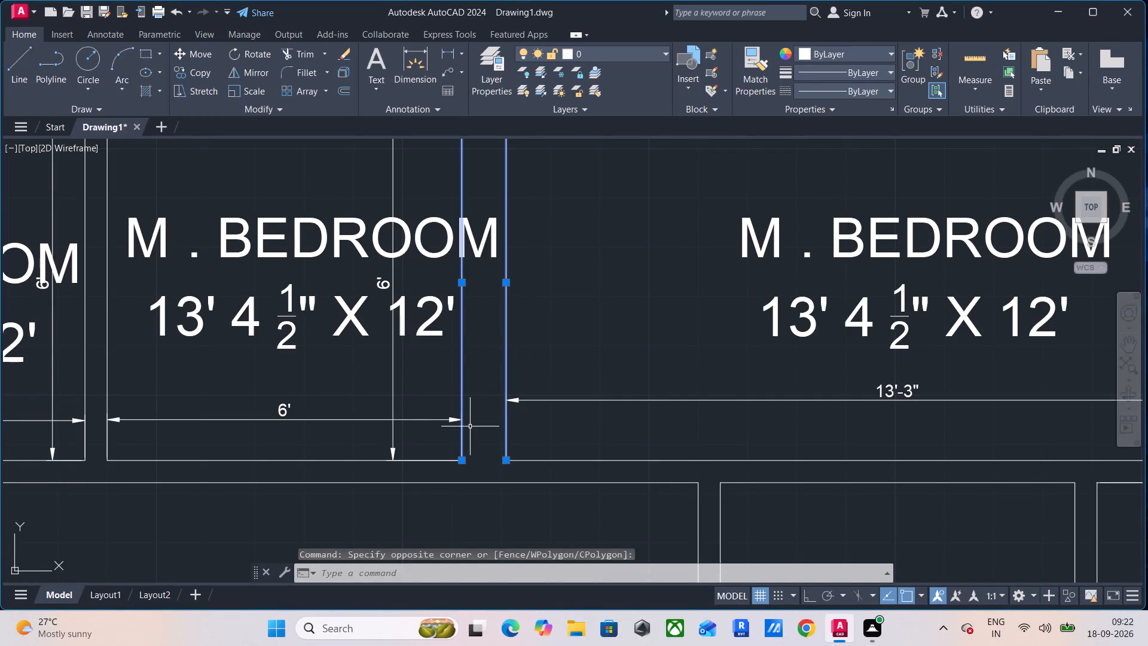
text(M)
key(space)
click(463, 458)
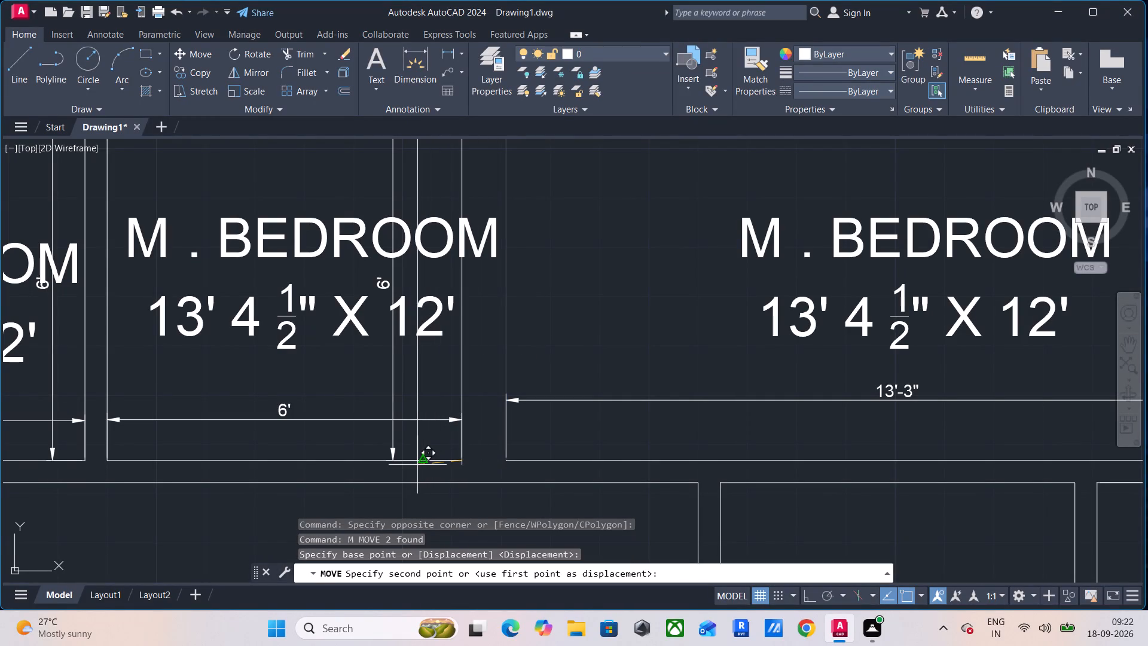
key(F8)
text(9")
key(Return)
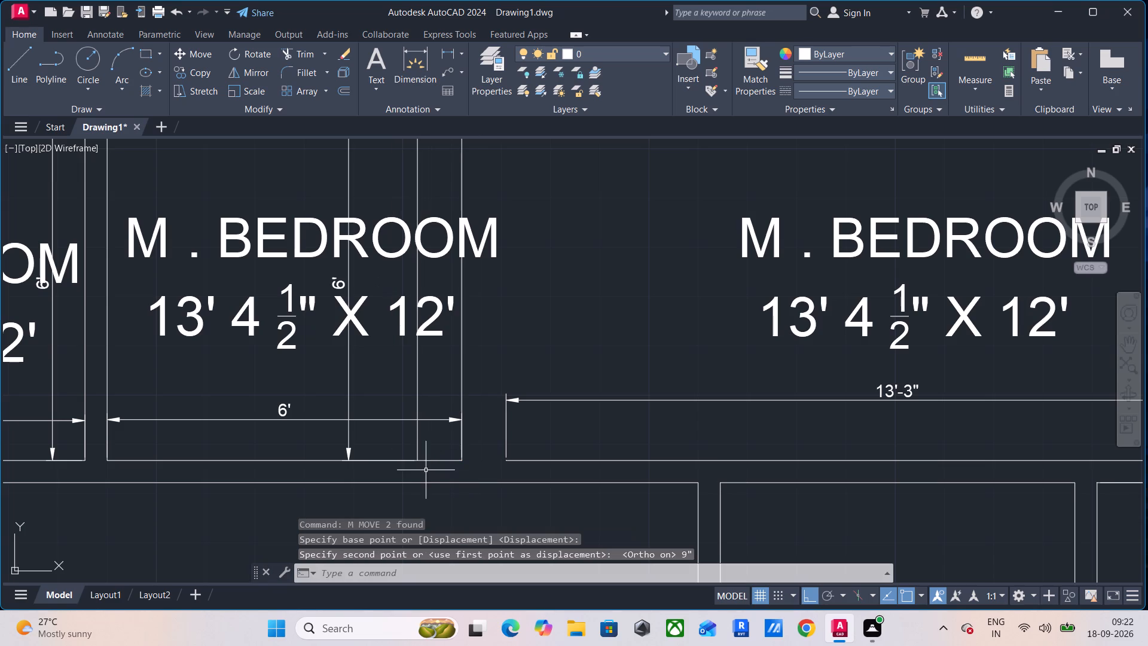
scroll(448, 490, down, 2)
key(Escape)
key(Escape)
key(Escape)
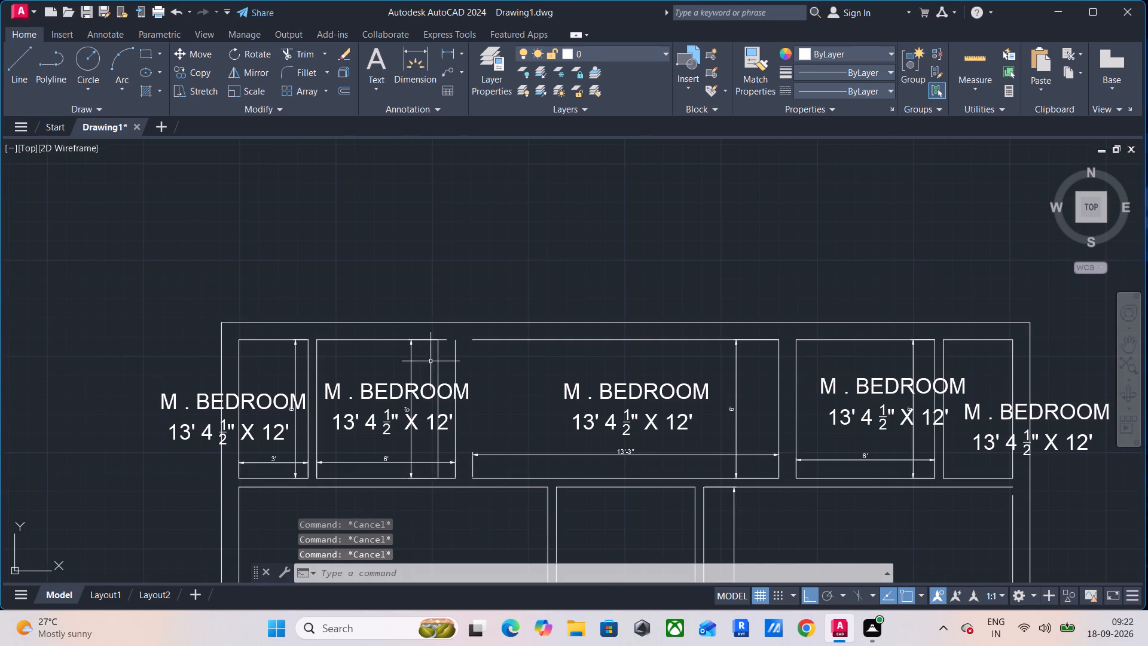
Fillet the second west room's northeast corner and the middle northern room's northwest corner so their north lines meet the moved wall.
middle_drag(424, 355, 428, 415)
scroll(433, 413, up, 2)
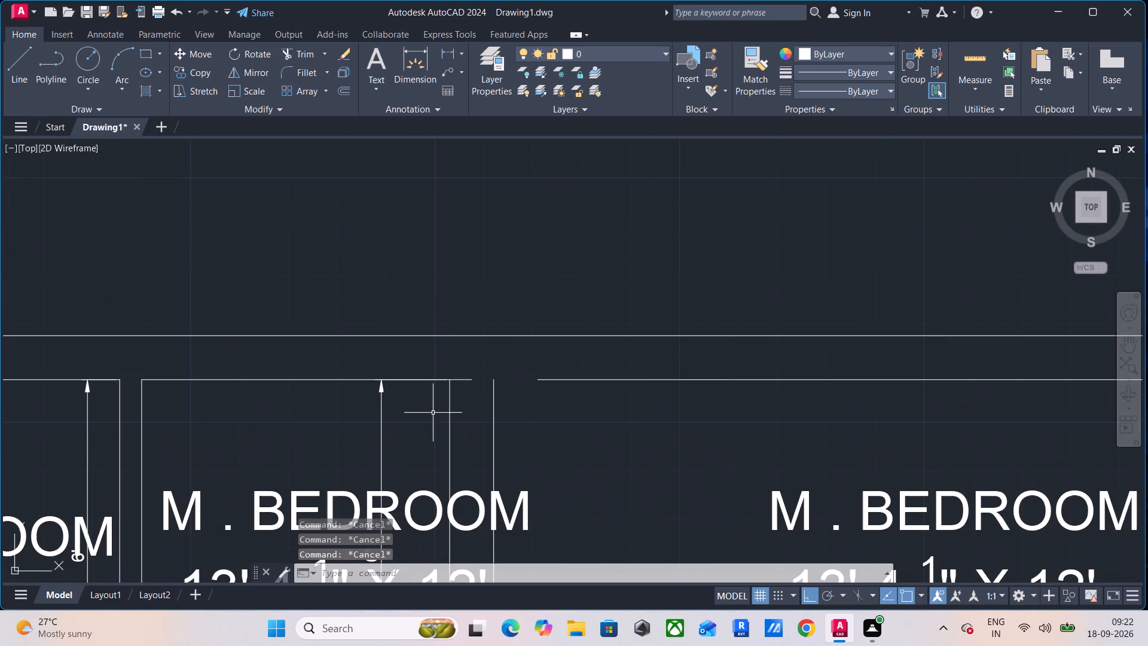
key(f)
key(space)
click(251, 379)
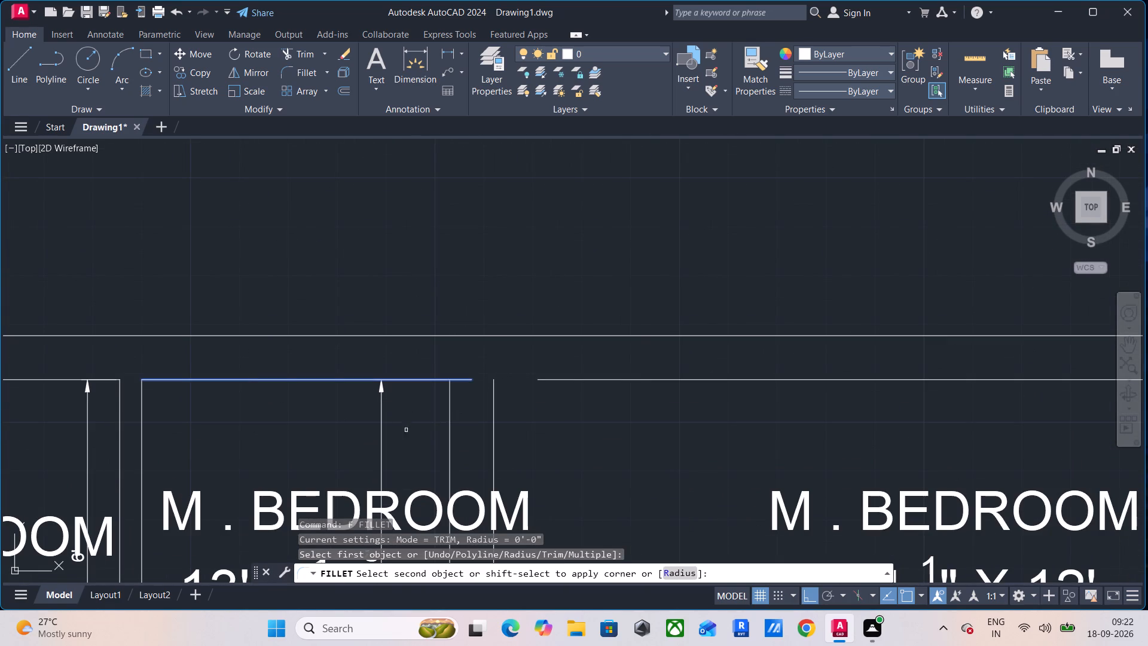
click(449, 406)
key(space)
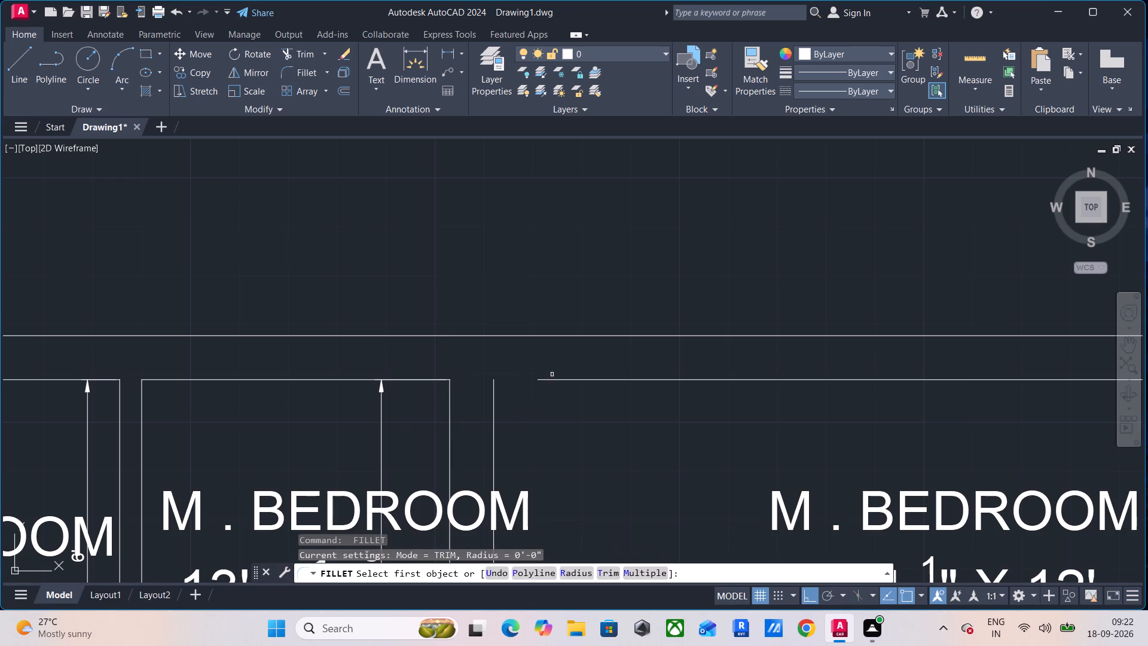
click(552, 378)
click(492, 412)
Fillet the second west room's southeast corner and the middle northern room's southwest corner so their south lines meet the moved wall.
middle_drag(554, 441, 564, 422)
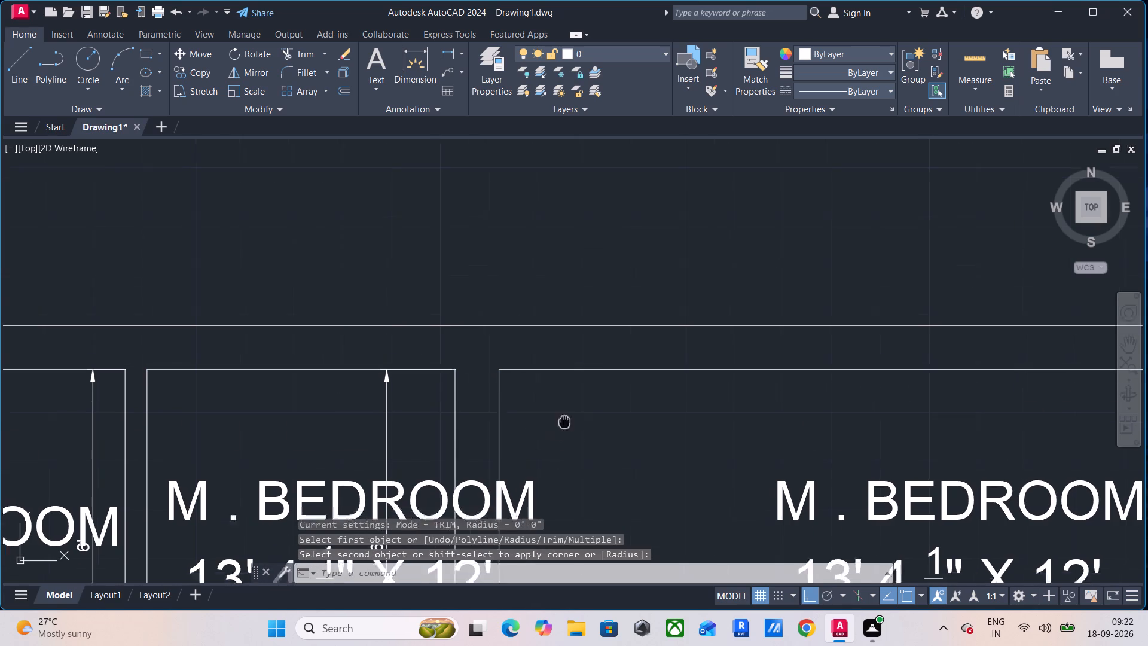
middle_drag(564, 422, 626, 234)
scroll(590, 367, down, 3)
middle_drag(590, 369, 613, 304)
scroll(578, 339, up, 4)
key(space)
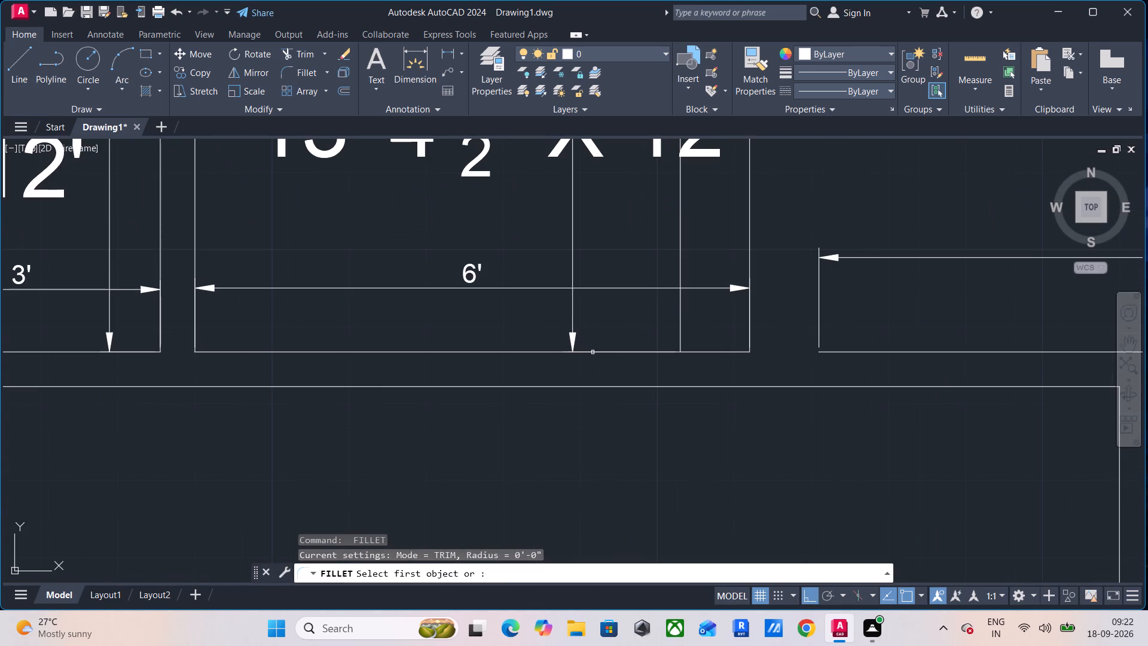
click(514, 352)
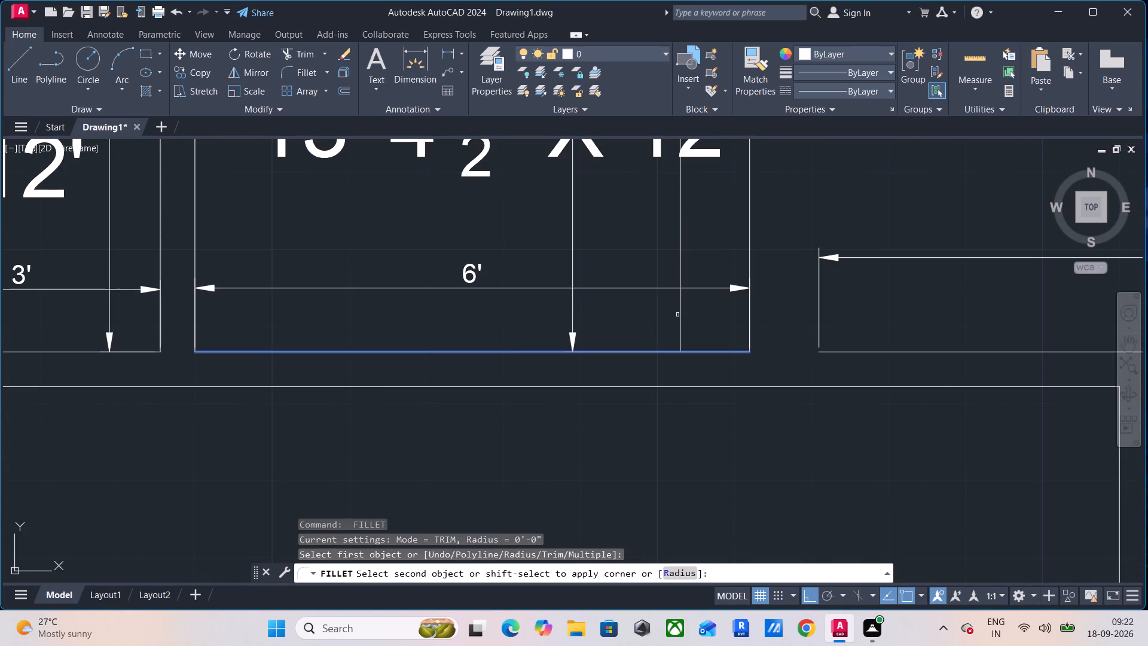
click(679, 314)
key(space)
click(856, 352)
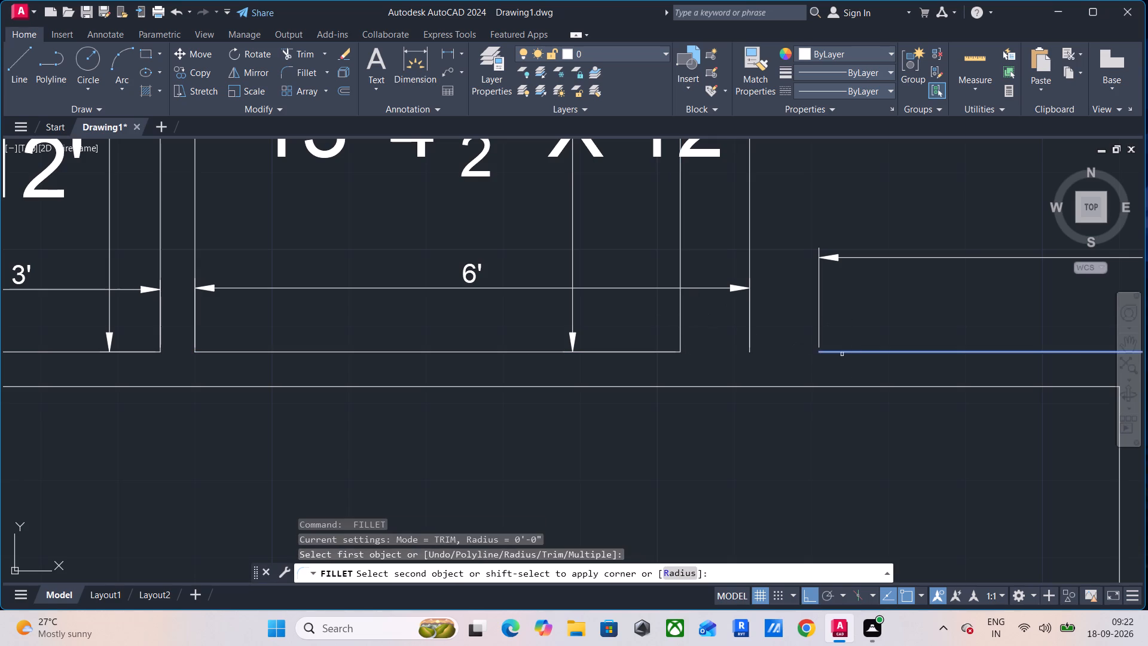
click(749, 328)
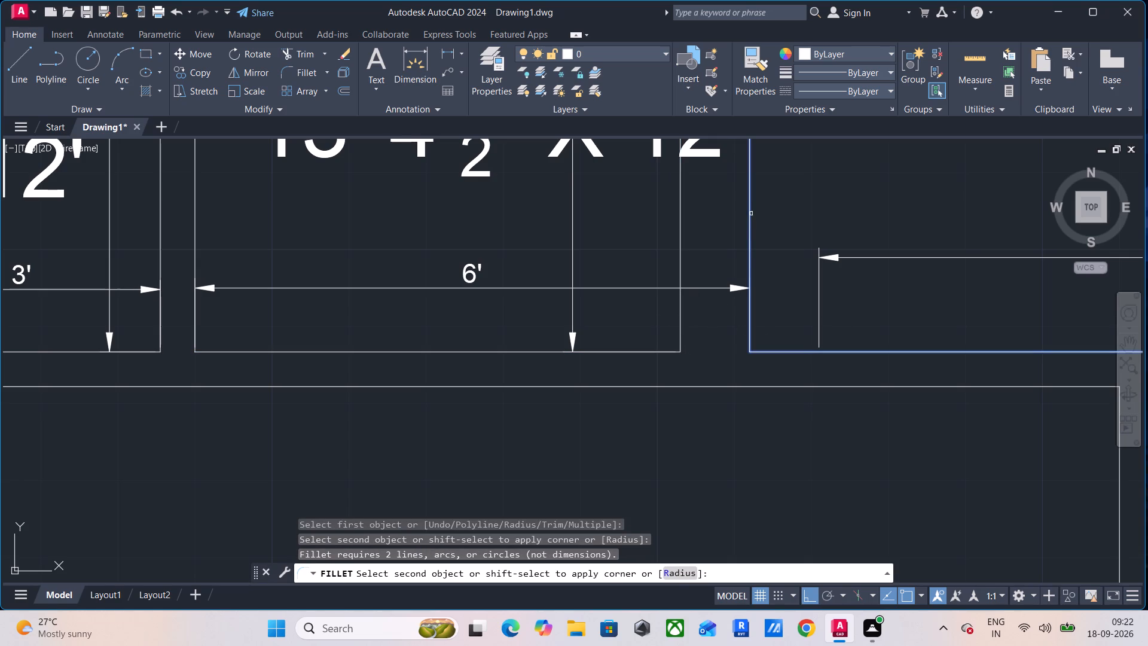
click(751, 213)
key(Escape)
key(Escape)
Stretch the east end of the second west room's width dimension to the room's new southeast corner.
scroll(835, 309, down, 4)
middle_drag(823, 319, 727, 351)
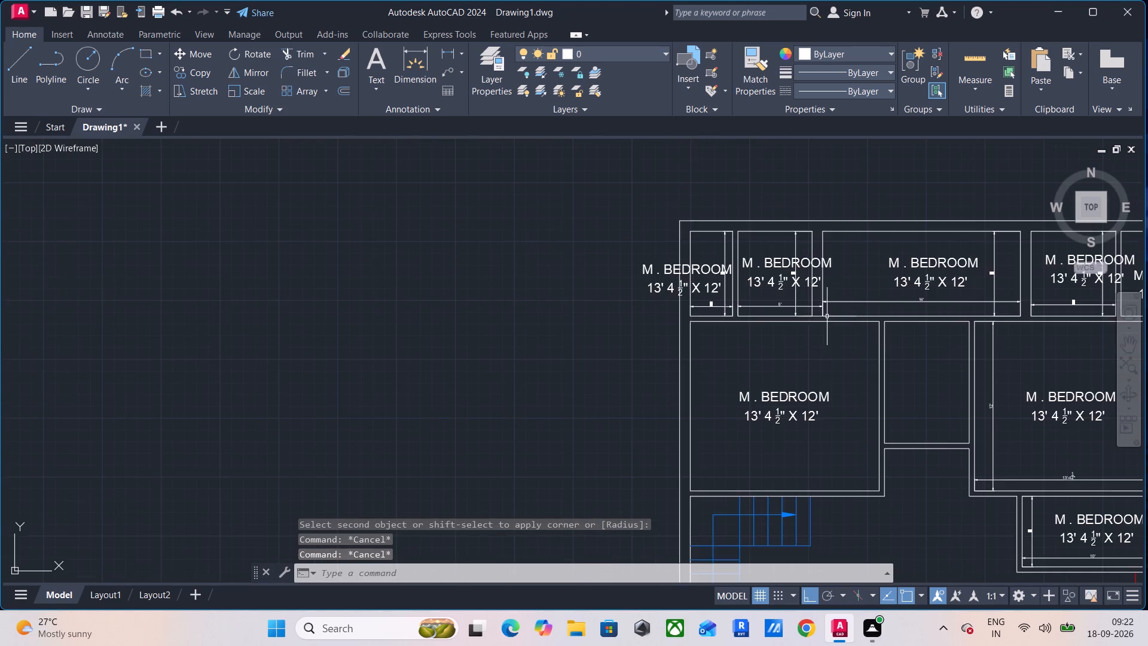
middle_drag(727, 351, 615, 372)
scroll(719, 340, up, 1)
scroll(500, 358, up, 1)
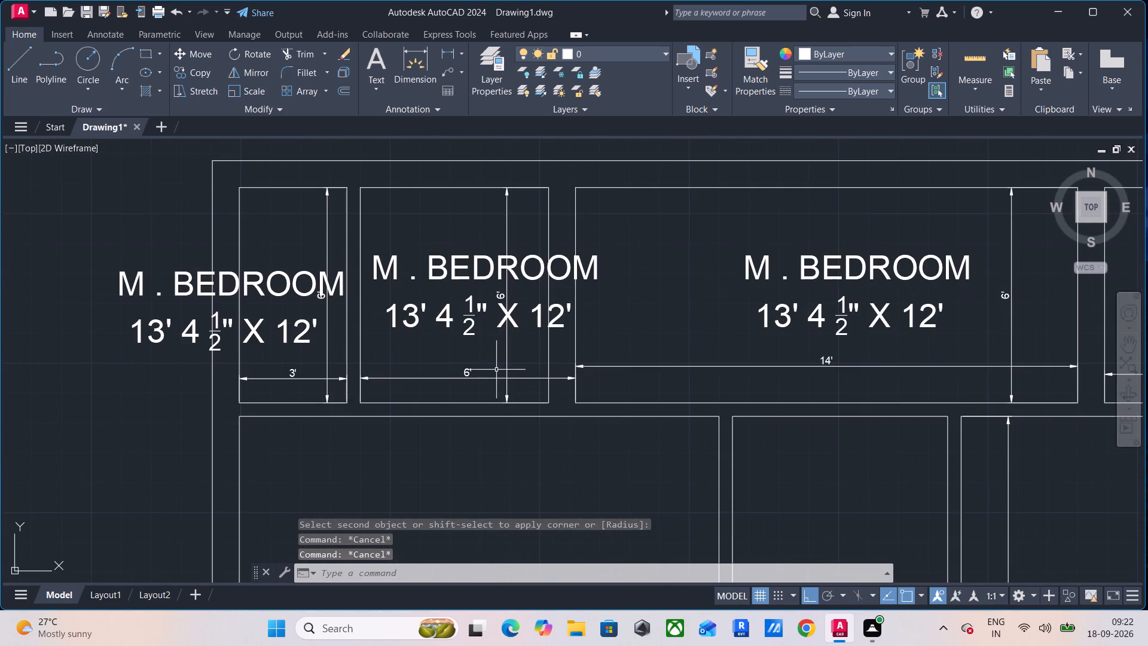
key(Escape)
key(Escape)
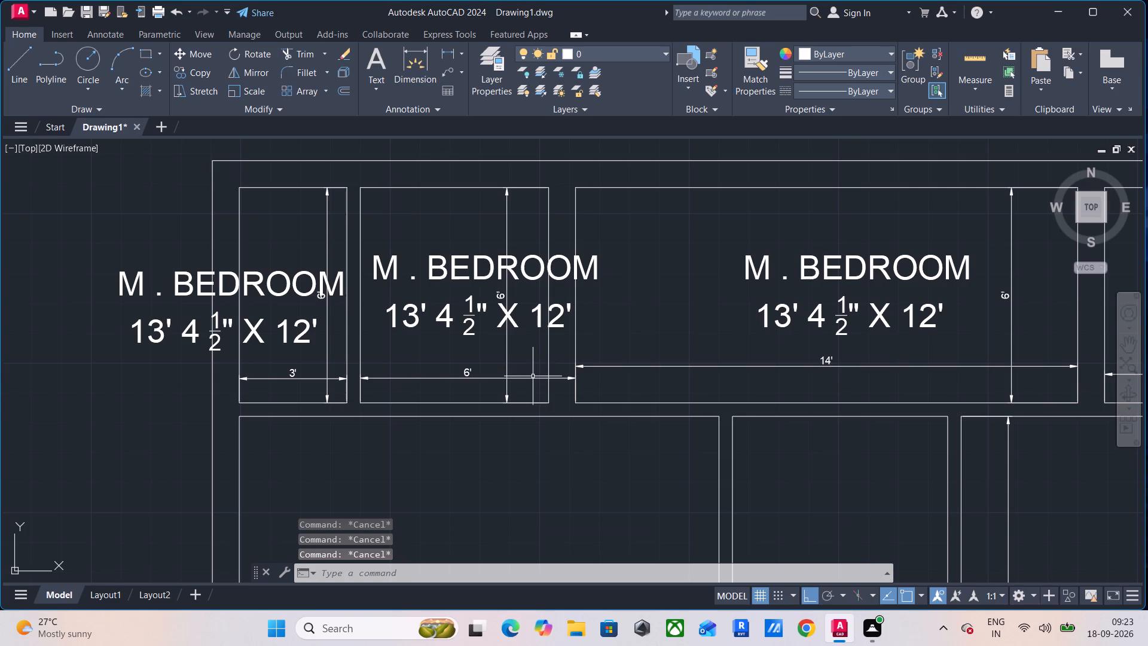
click(532, 377)
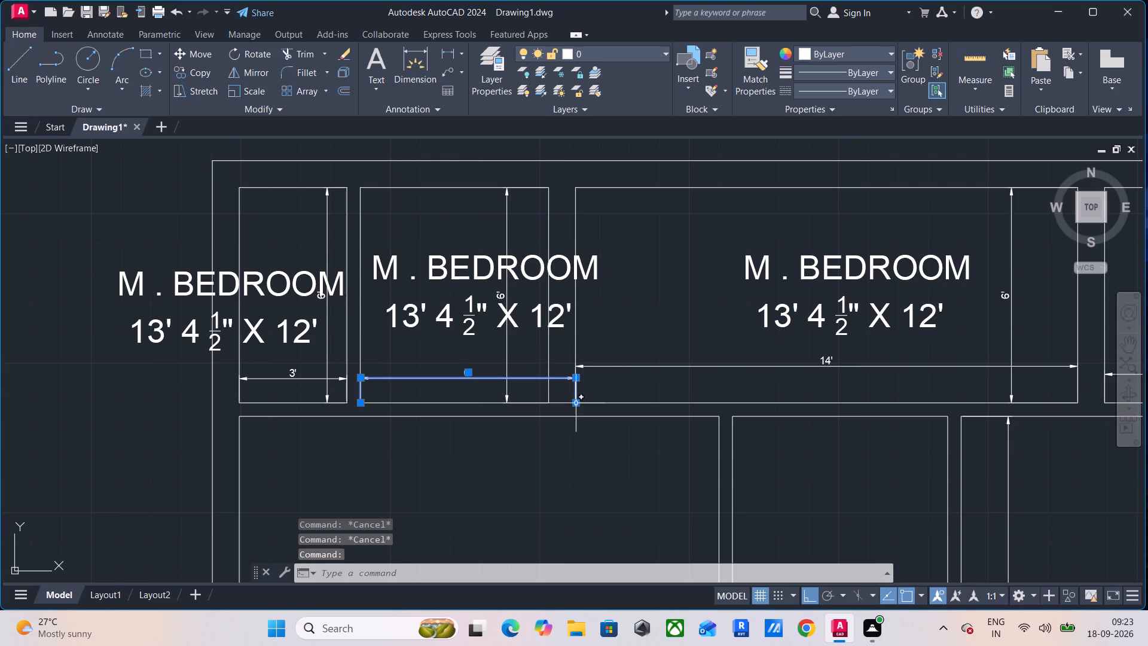
click(578, 403)
click(548, 403)
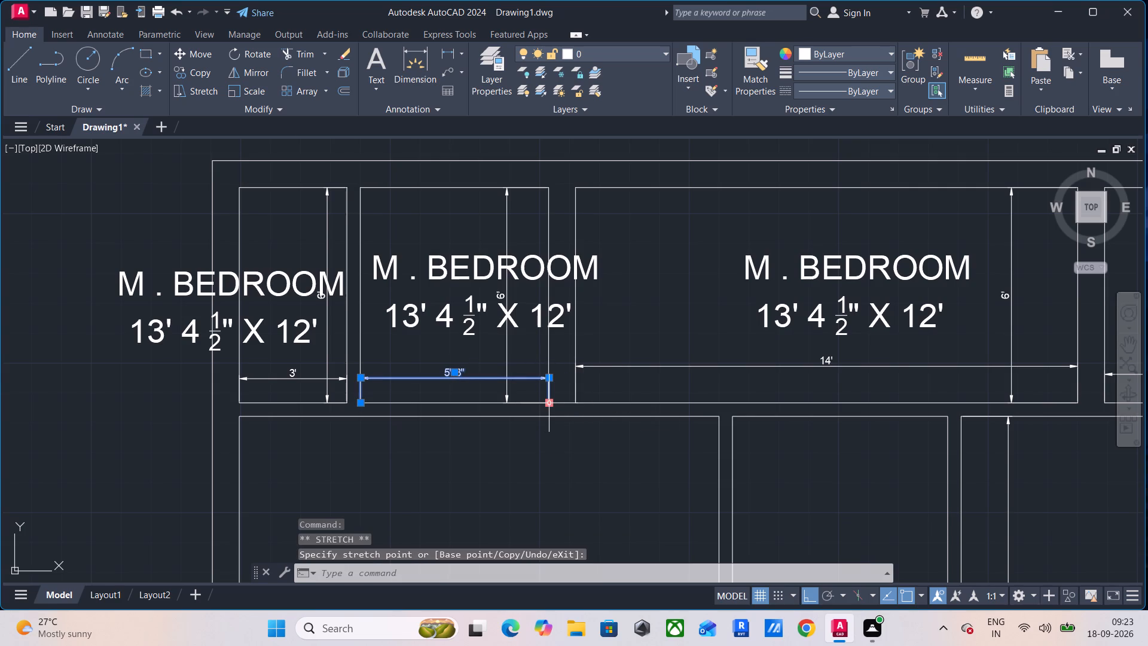
key(Escape)
Move both lines of the wall between the middle northern room and the second room from the east 9" east.
middle_drag(720, 387, 77, 388)
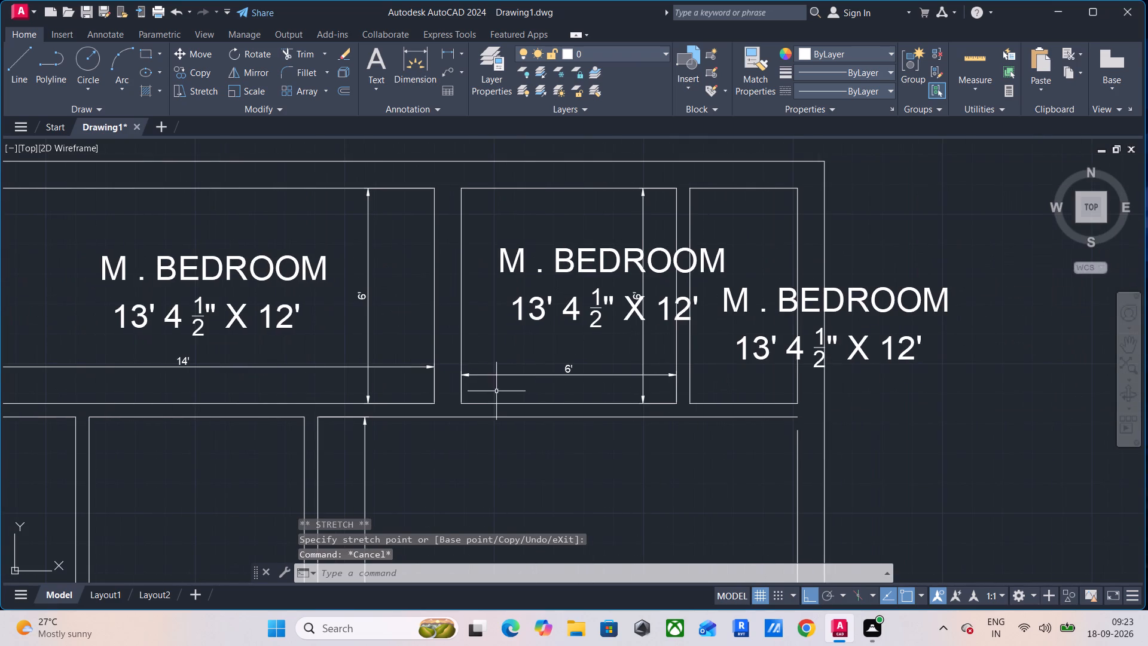
click(477, 287)
click(429, 313)
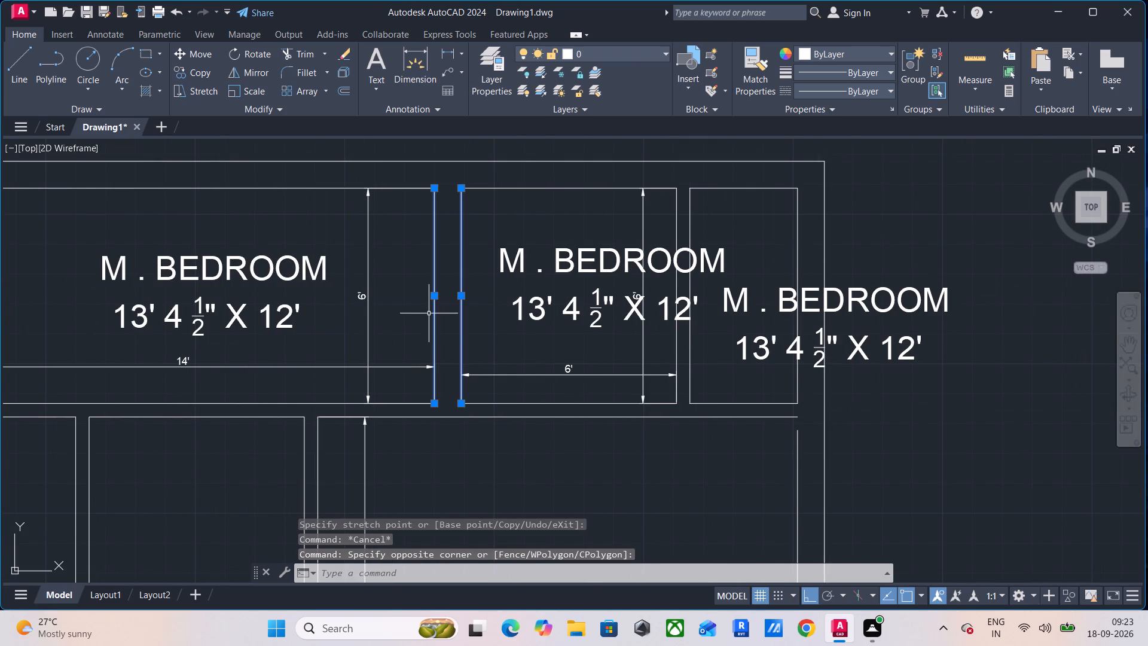
text(M)
key(space)
click(465, 401)
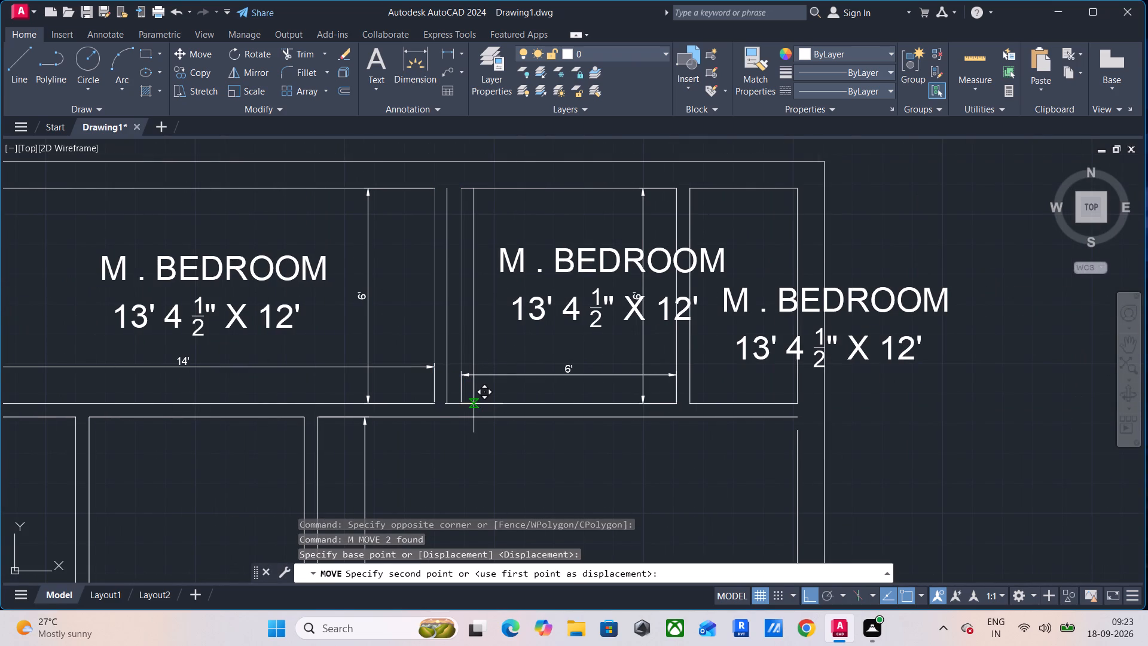
text(9")
key(Return)
key(Escape)
key(Escape)
key(Escape)
key(Escape)
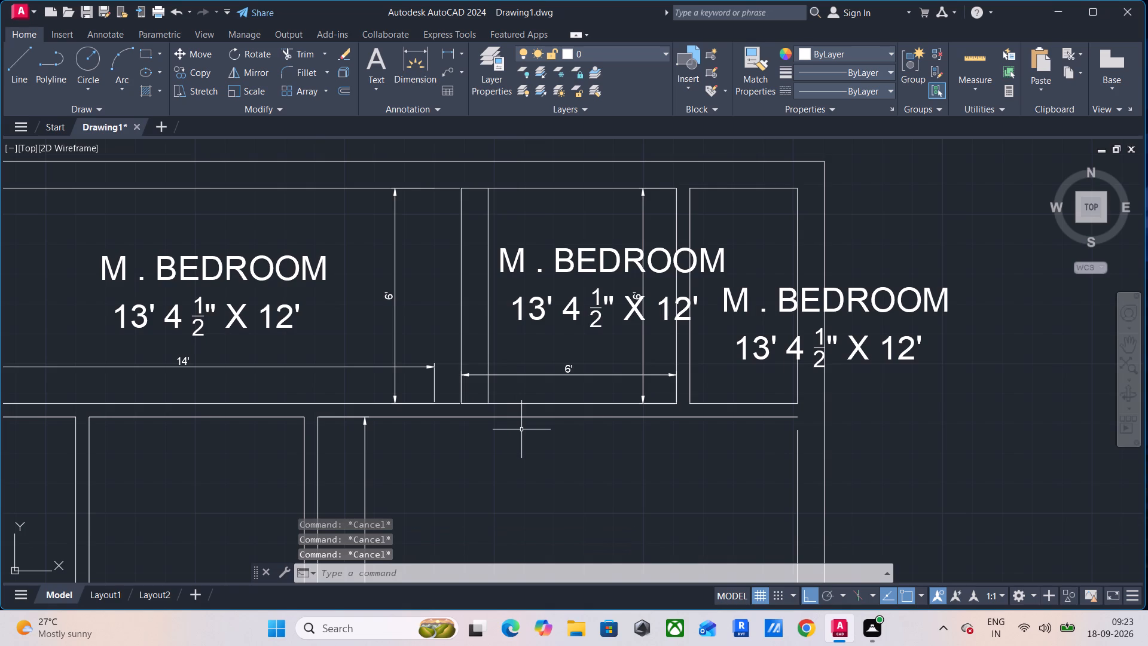
Fillet the northwest and southwest corners of the second room from the east so its horizontal lines end at the moved wall.
key(f)
key(space)
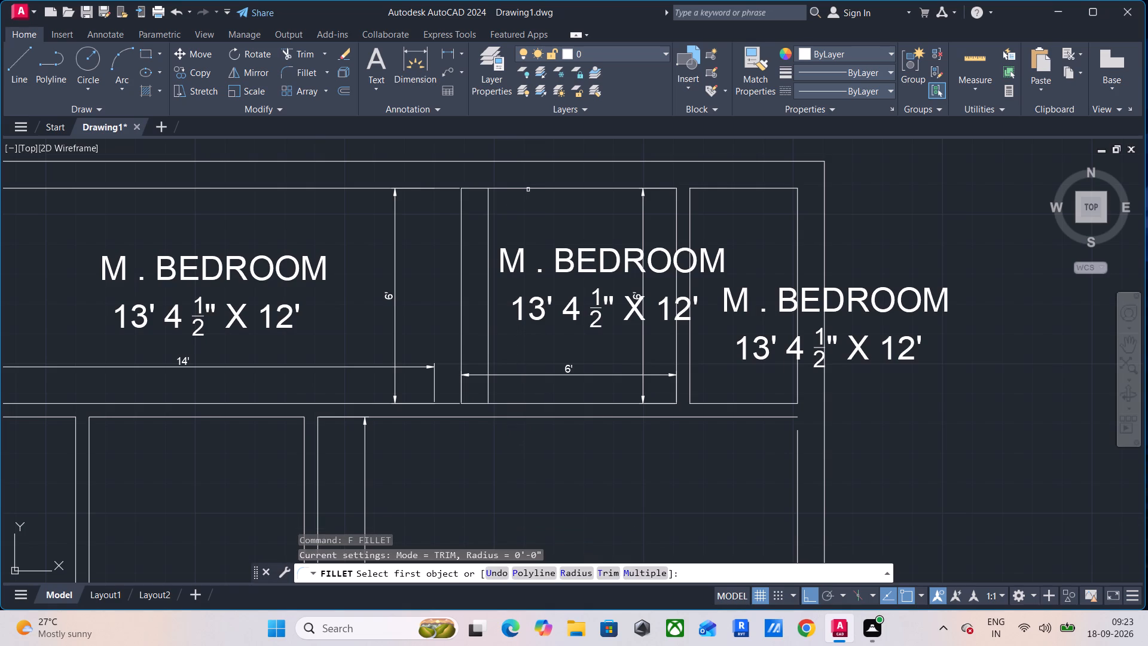
click(532, 188)
click(489, 220)
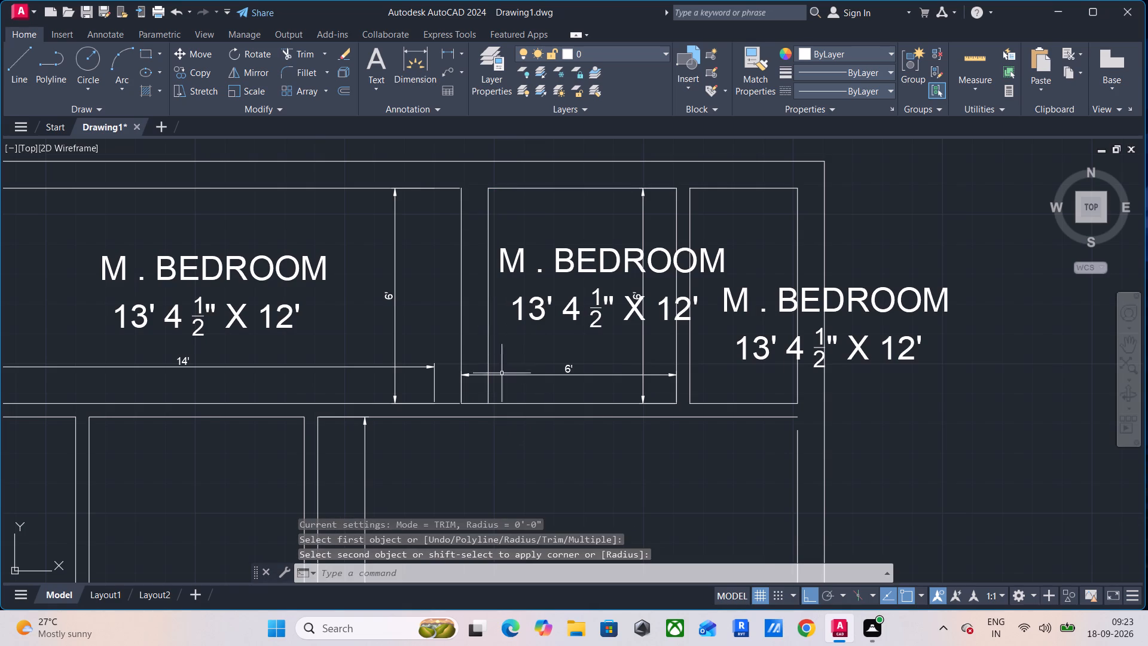
key(space)
click(526, 403)
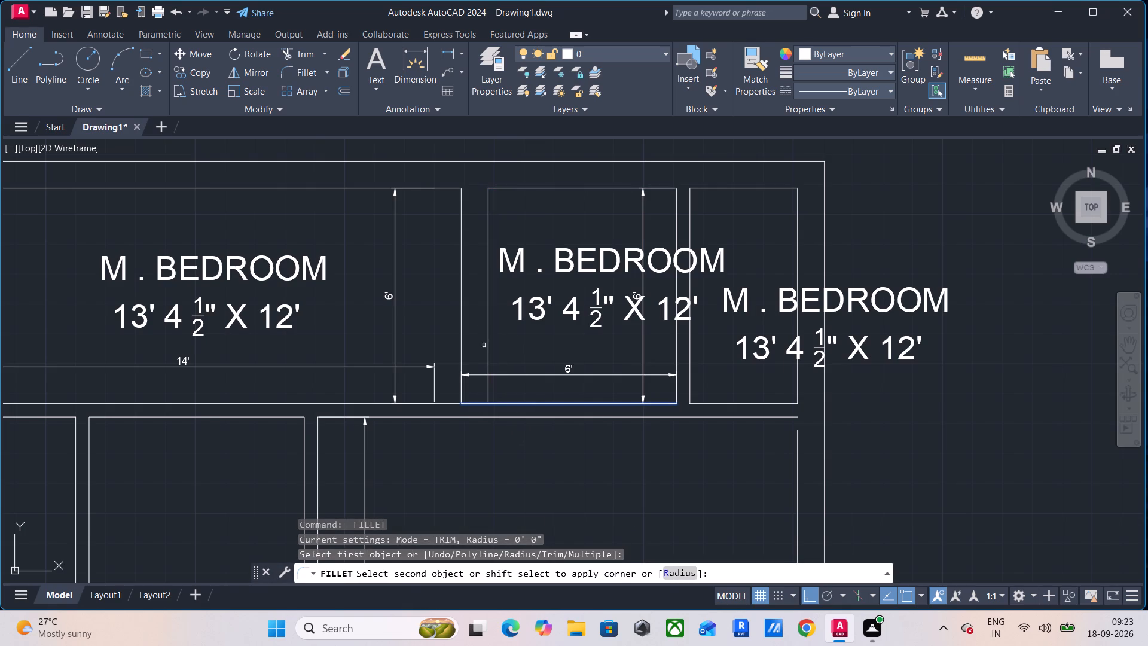
click(487, 331)
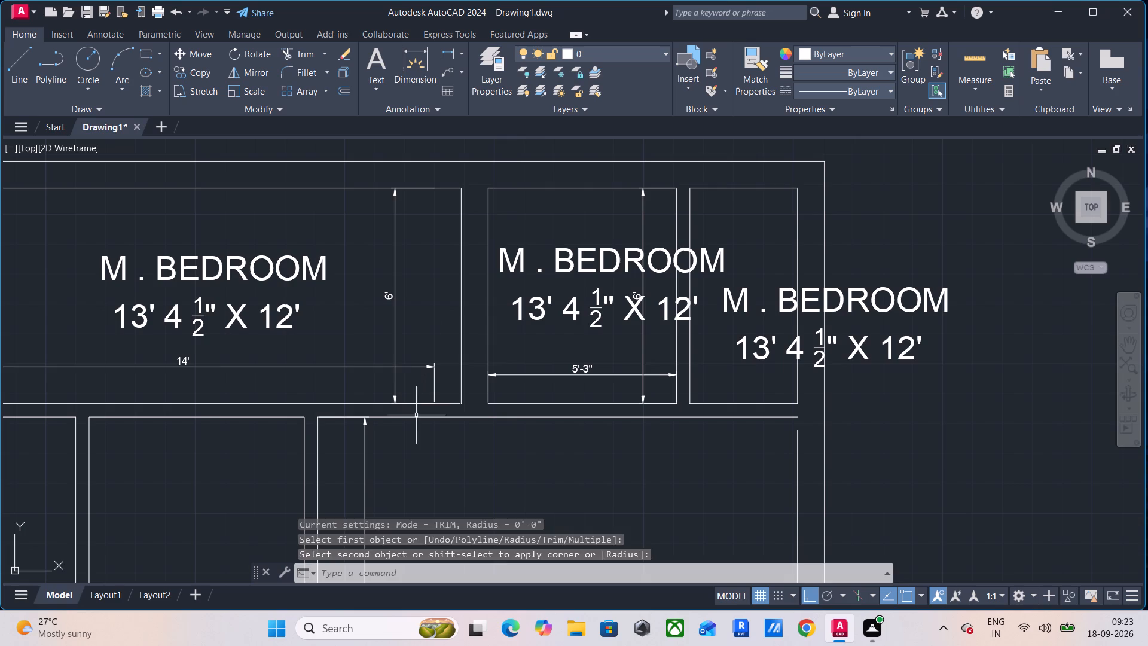
Fillet the southeast and northeast corners of the middle northern room so its horizontal lines meet the moved east wall.
key(space)
click(446, 403)
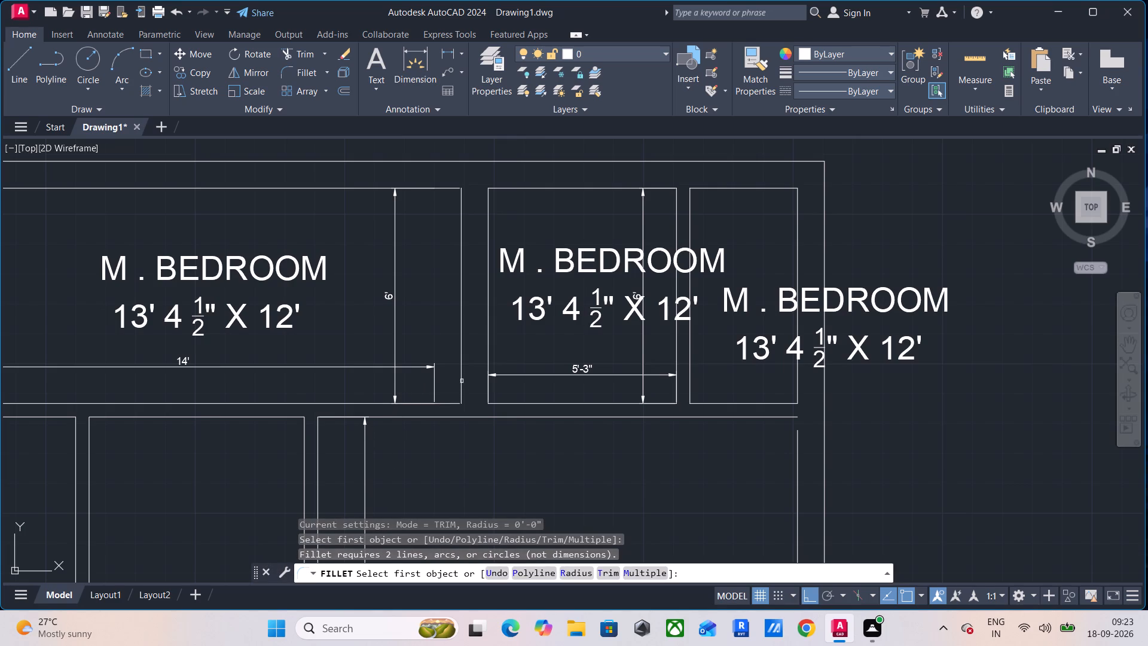
click(463, 365)
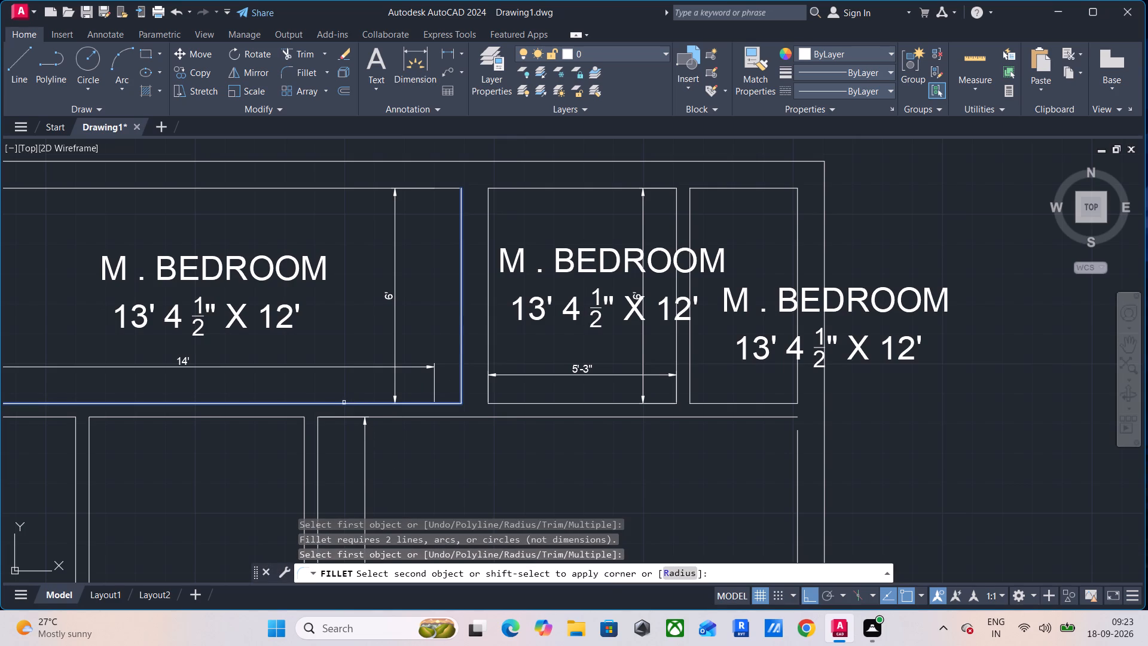
click(344, 403)
key(space)
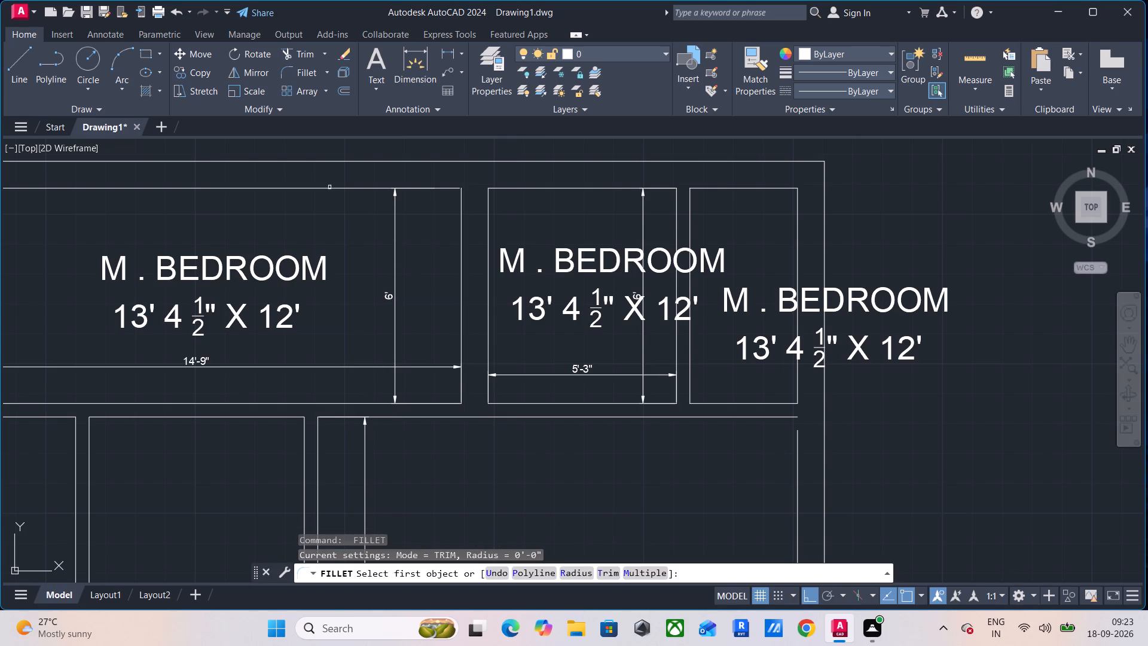
click(330, 189)
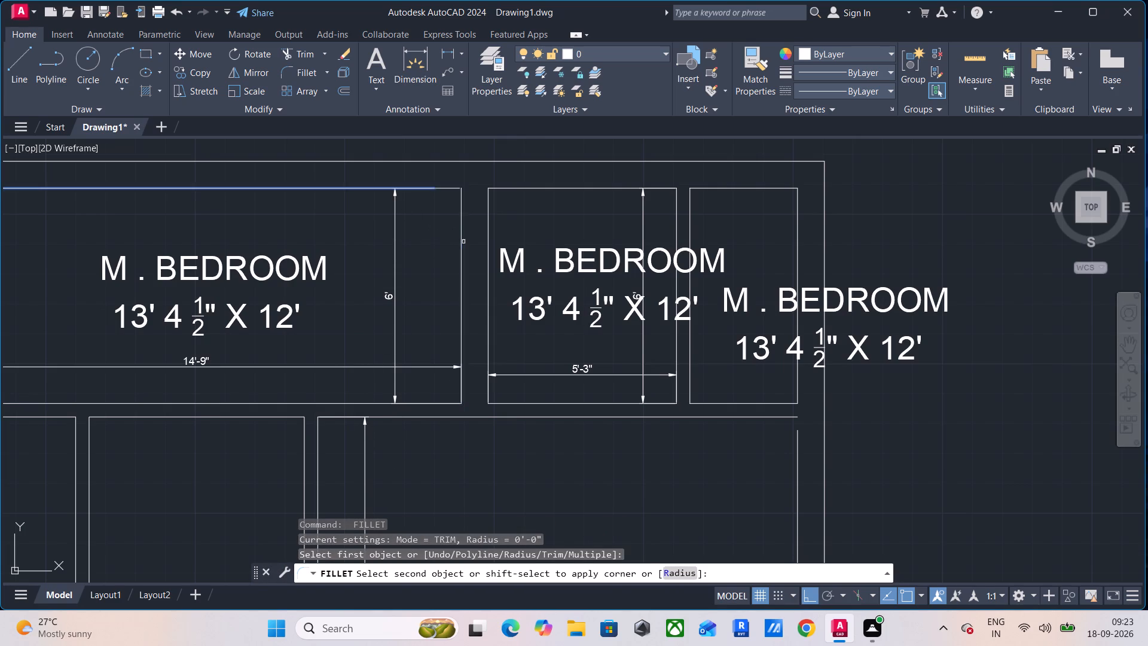
click(463, 242)
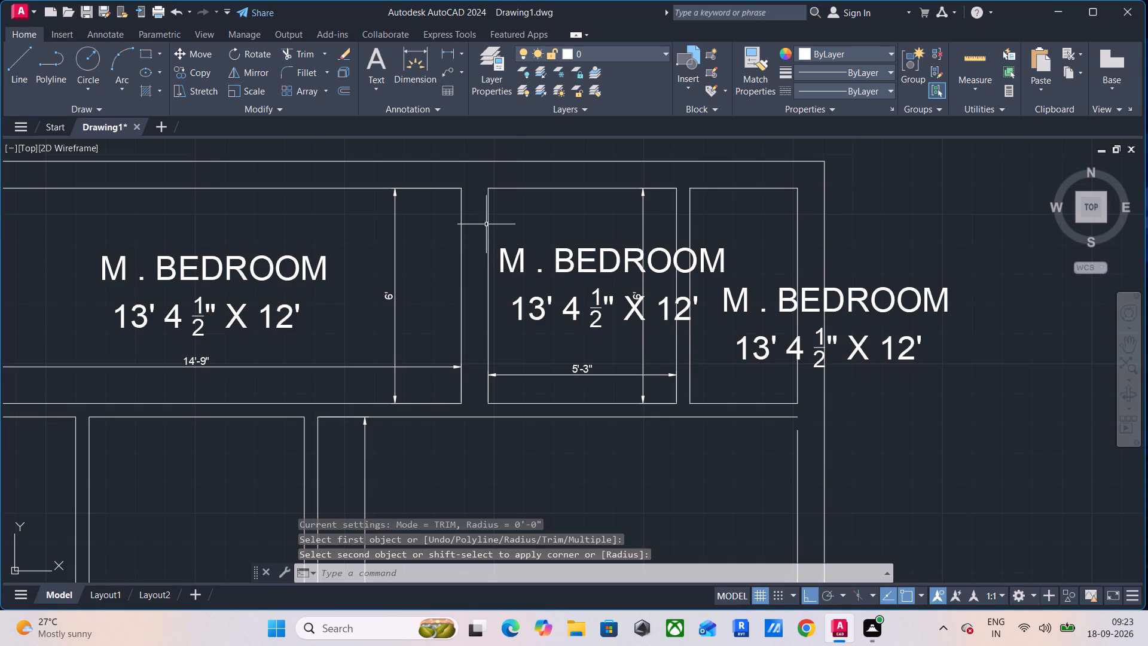
key(Escape)
key(Escape)
key(Escape)
Replace the whole M . BEDROOM label in the middle northern room with the name "BACK YARD".
scroll(593, 377, down, 1)
middle_drag(600, 377, 764, 340)
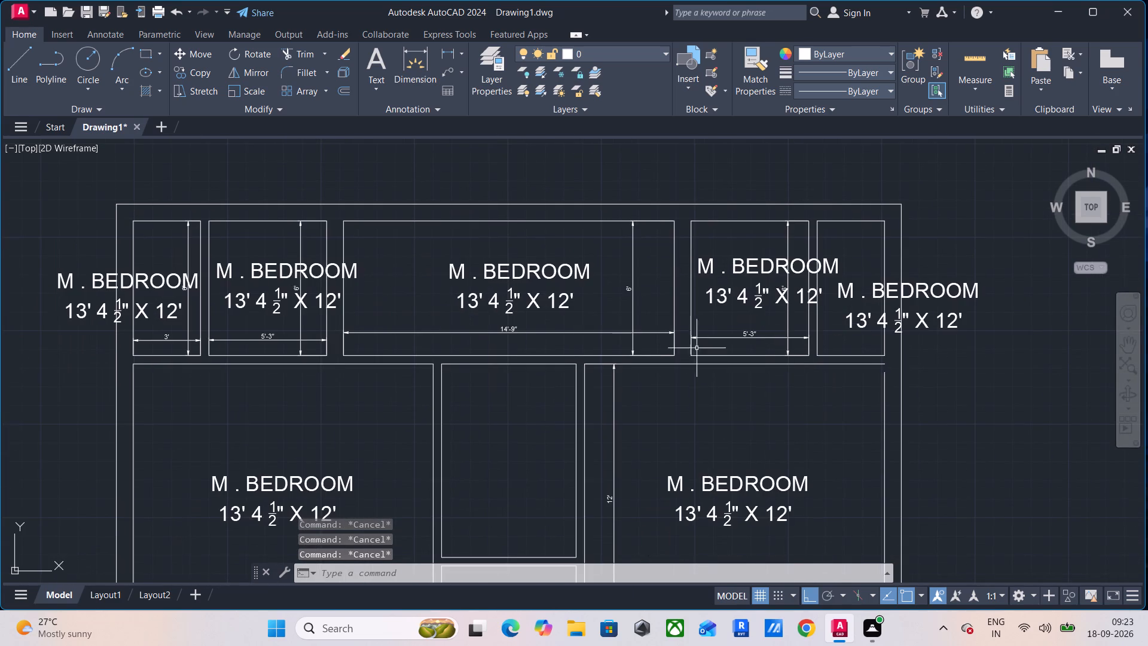
scroll(516, 342, up, 1)
middle_drag(516, 341, 582, 353)
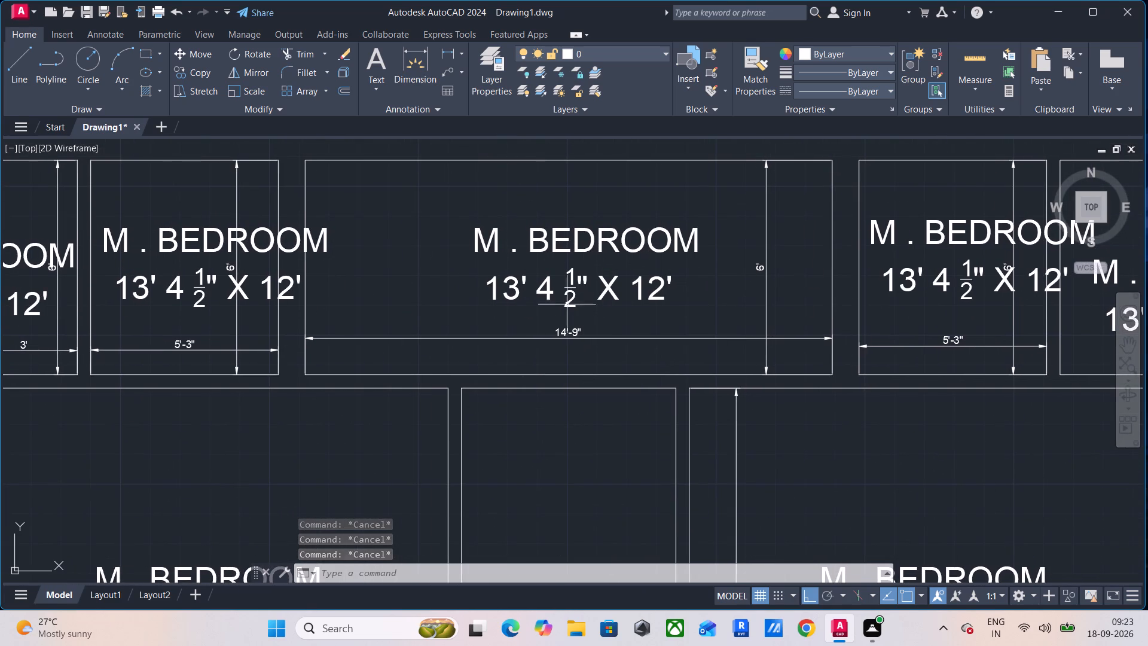
key(Escape)
double_click(543, 238)
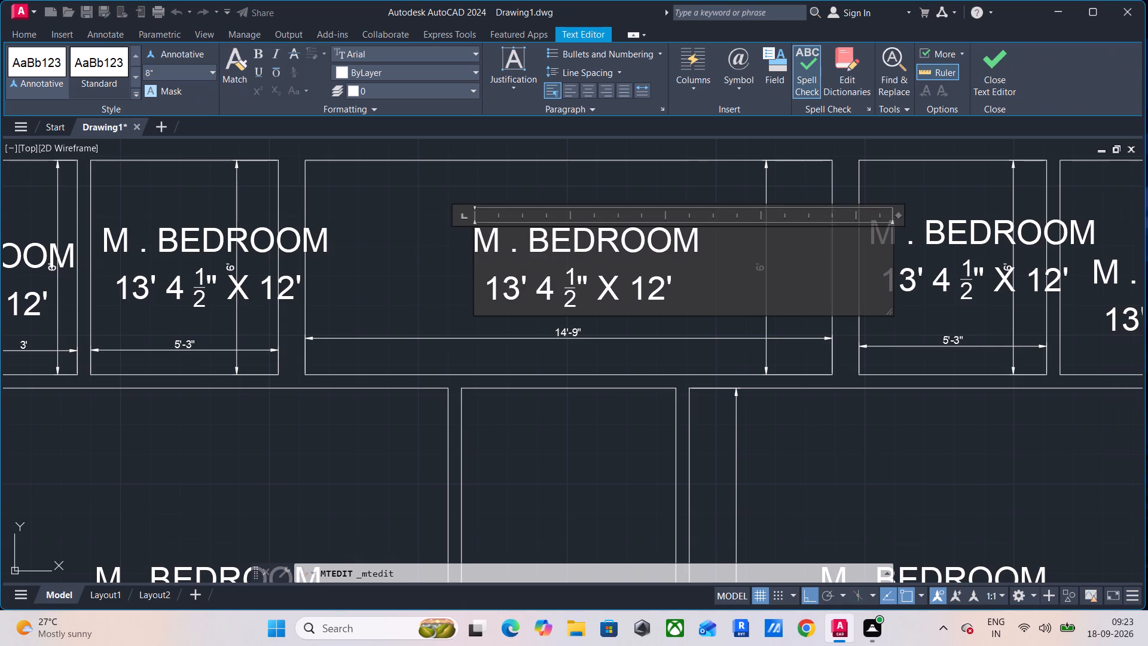
text(BACK)
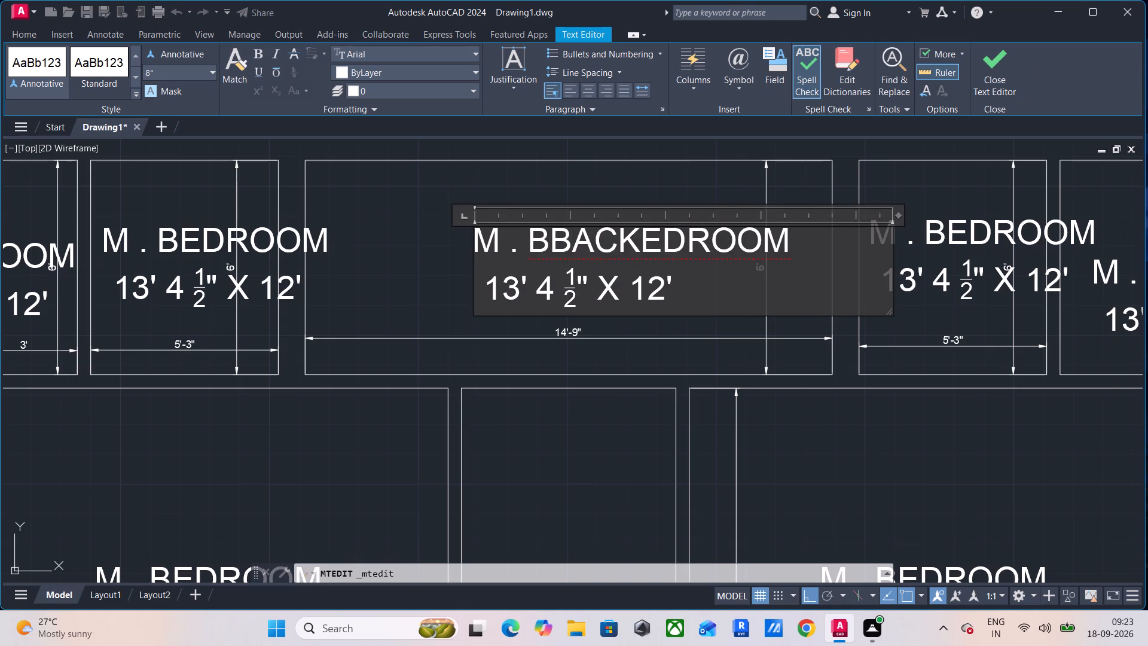
key(BackSpace)
key(BackSpace)
key(BackSpace)
key(BackSpace)
key(BackSpace)
key(BackSpace)
key(BackSpace)
key(BackSpace)
key(BackSpace)
key(BackSpace)
key(BackSpace)
key(BackSpace)
key(BackSpace)
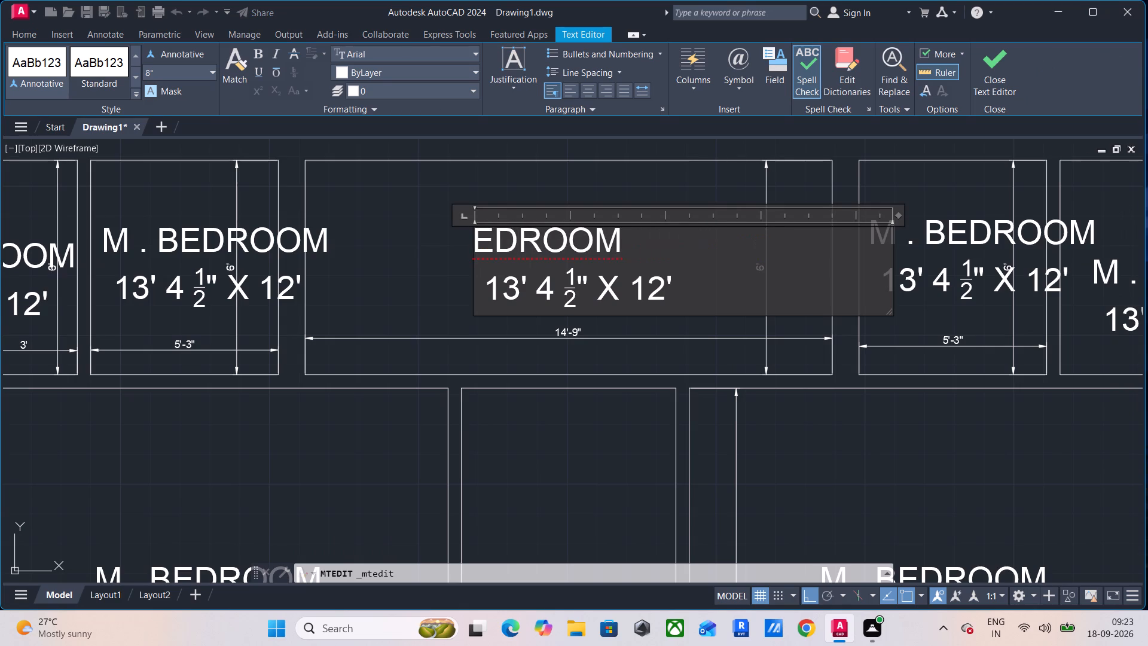
key(Right)
key(Right)
key(Right)
key(Right)
key(Right)
key(Right)
key(Right)
key(Right)
drag(716, 277, 648, 290)
drag(648, 290, 472, 235)
text(BACK YARD)
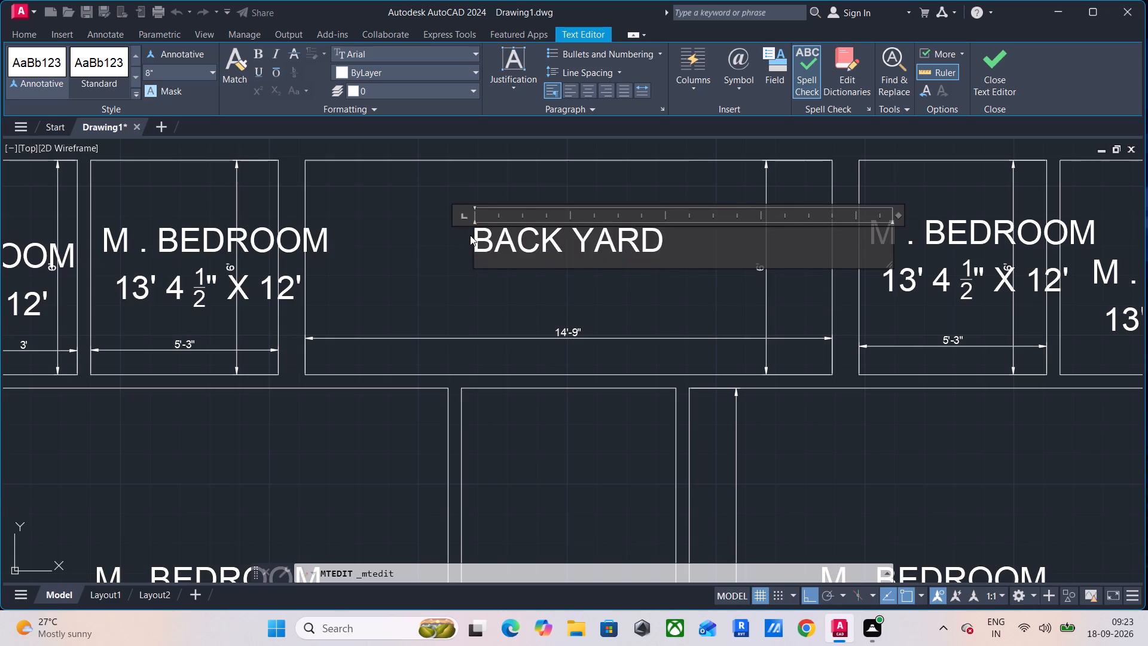
Add the size "14' 9" X 6'" as a second line under BACK YARD.
key(Return)
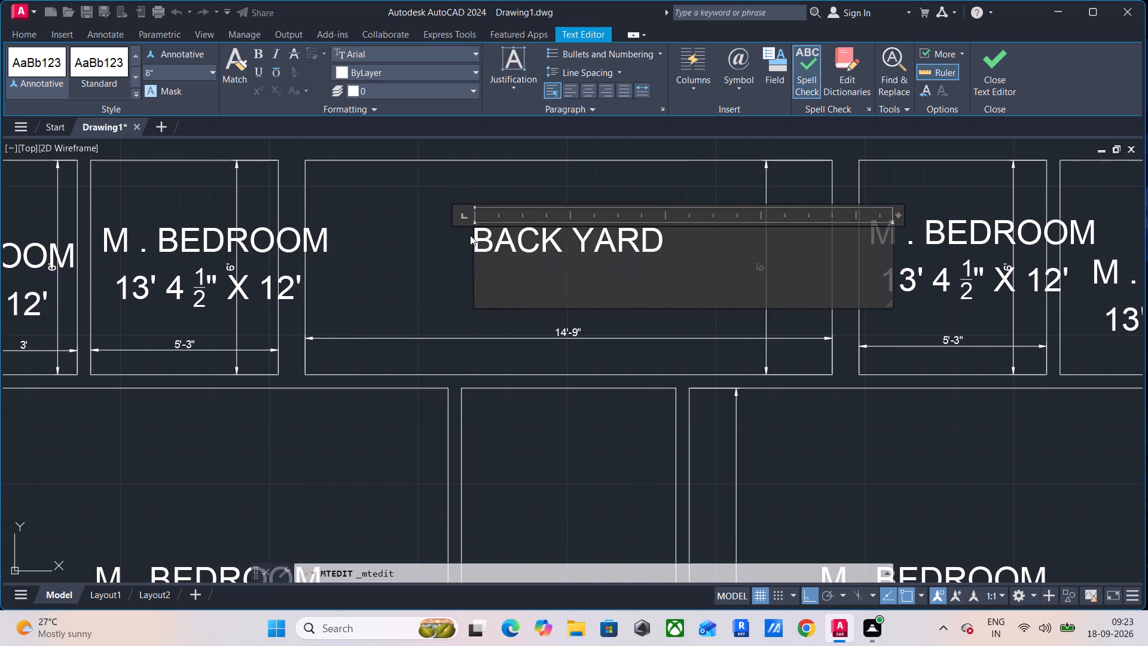
key(space)
text(14)
text(' 9")
key(space)
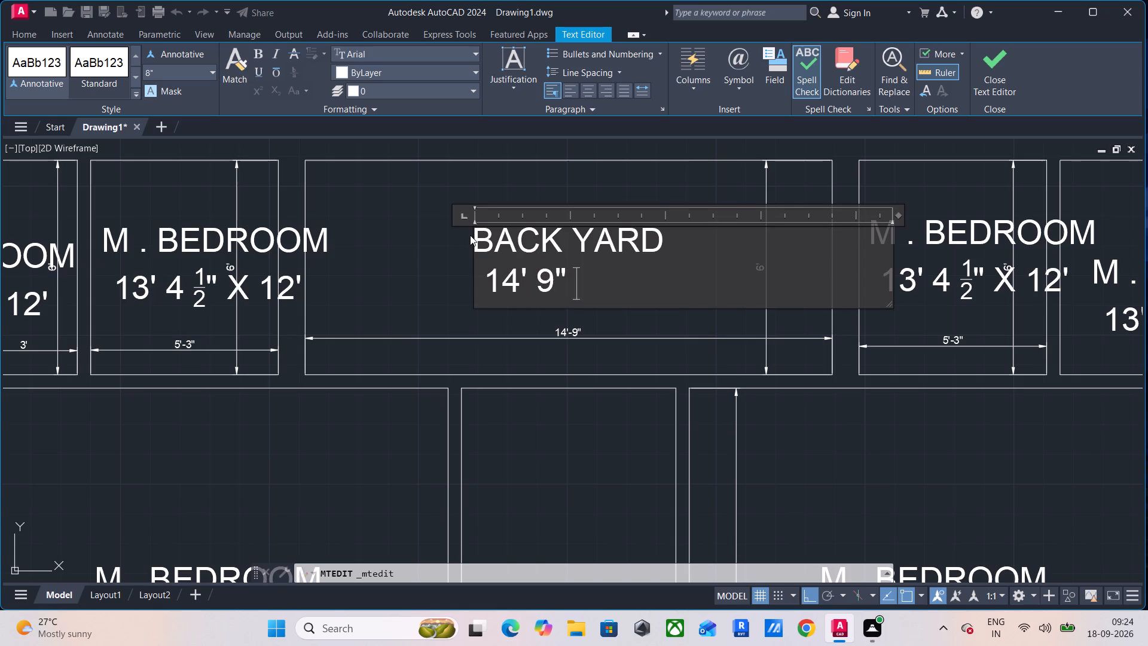
text(X)
key(space)
text(6')
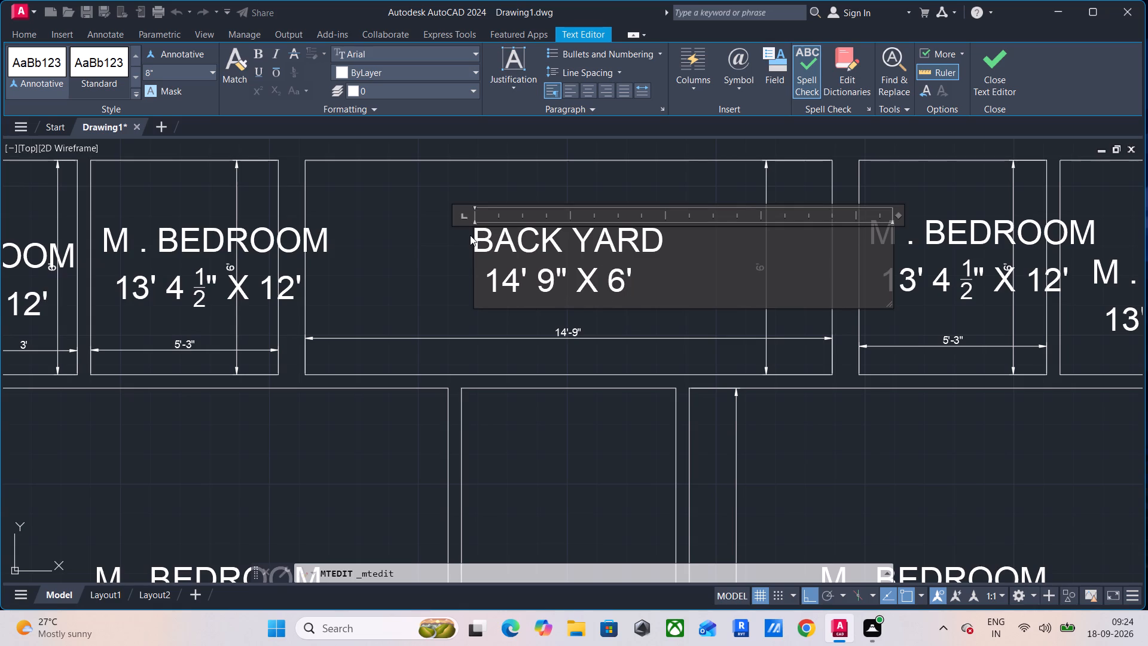
click(325, 228)
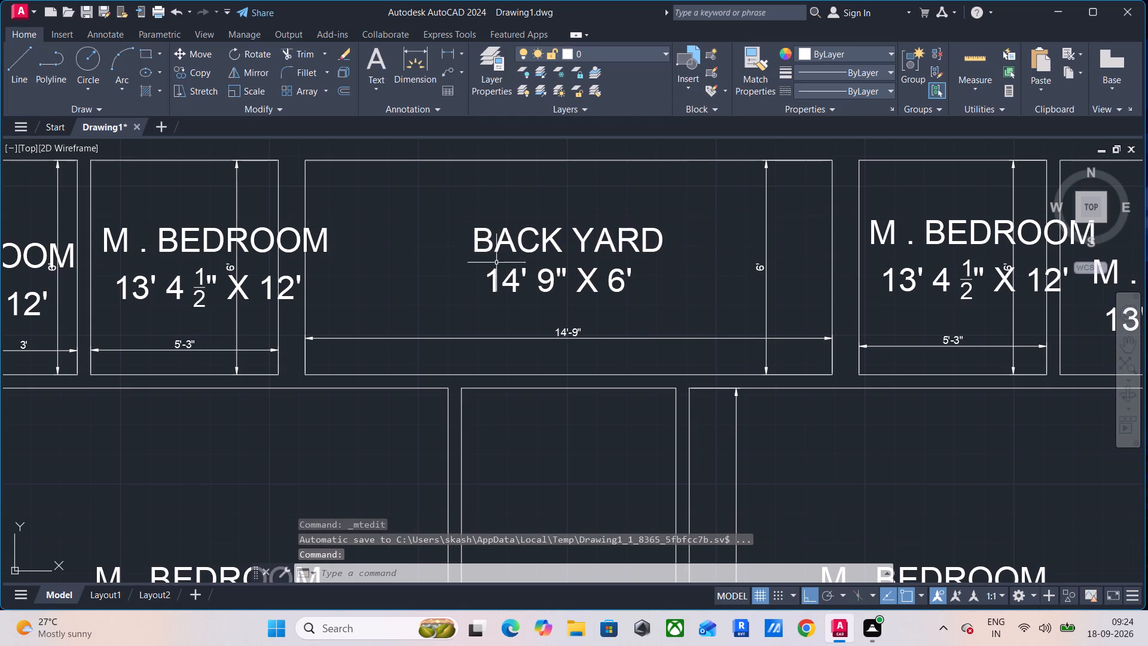
Replace the label in the second northern room from the west with "BROOM 1" and "5'3" X 6'" on two lines.
click(178, 242)
double_click(178, 242)
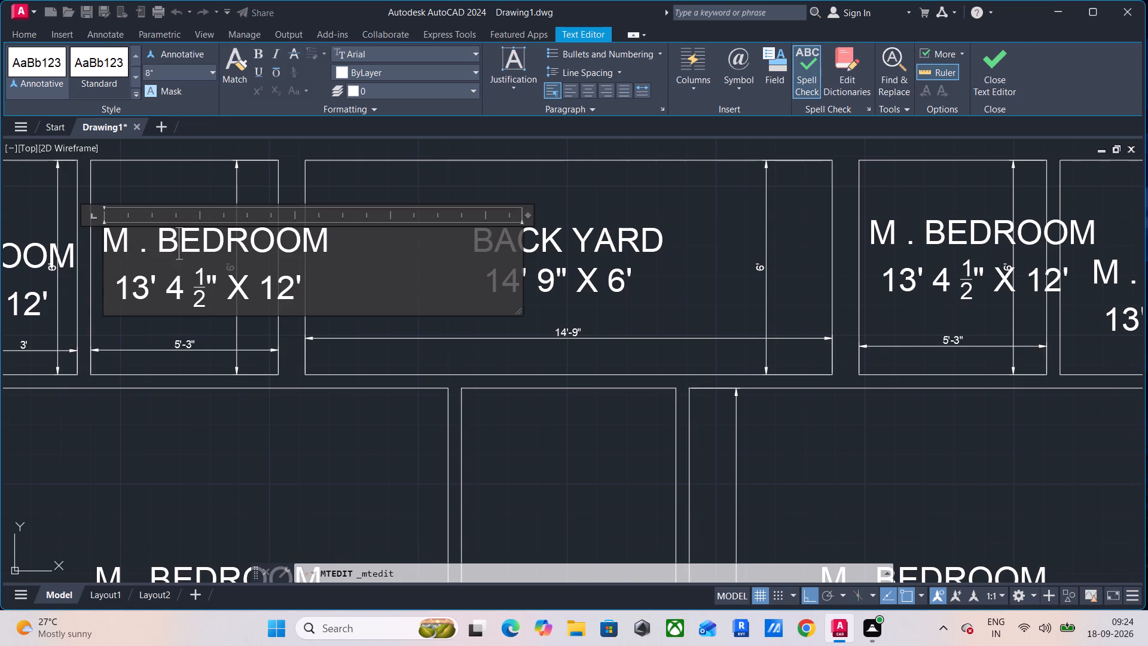
drag(337, 284, 129, 235)
drag(309, 294, 99, 247)
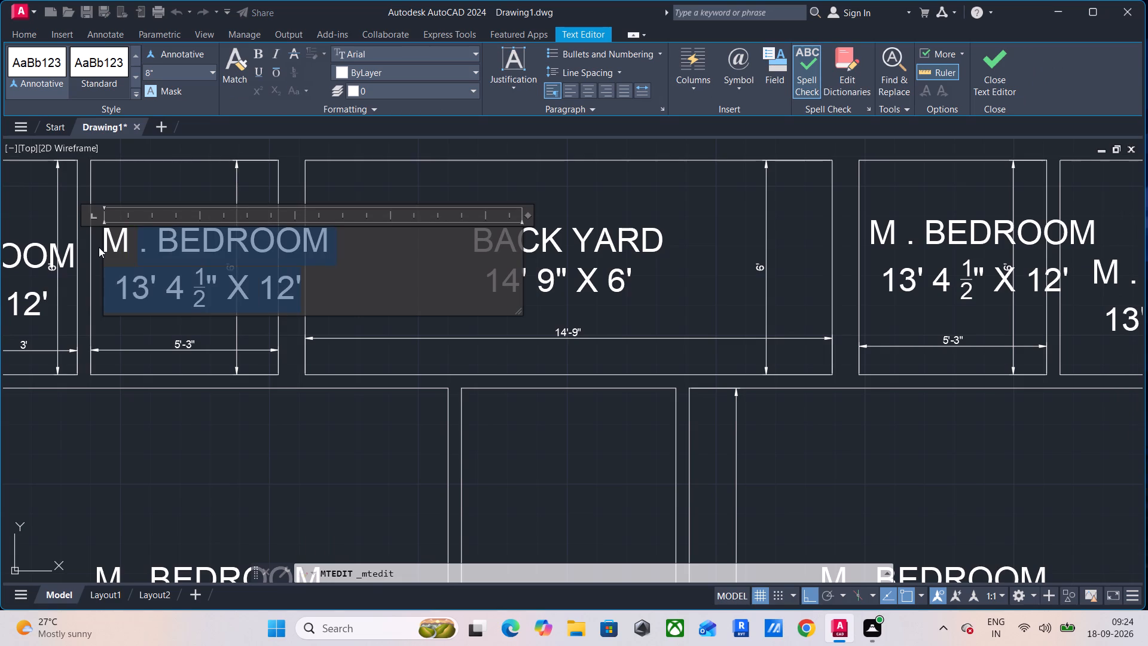
text(BROOM 1)
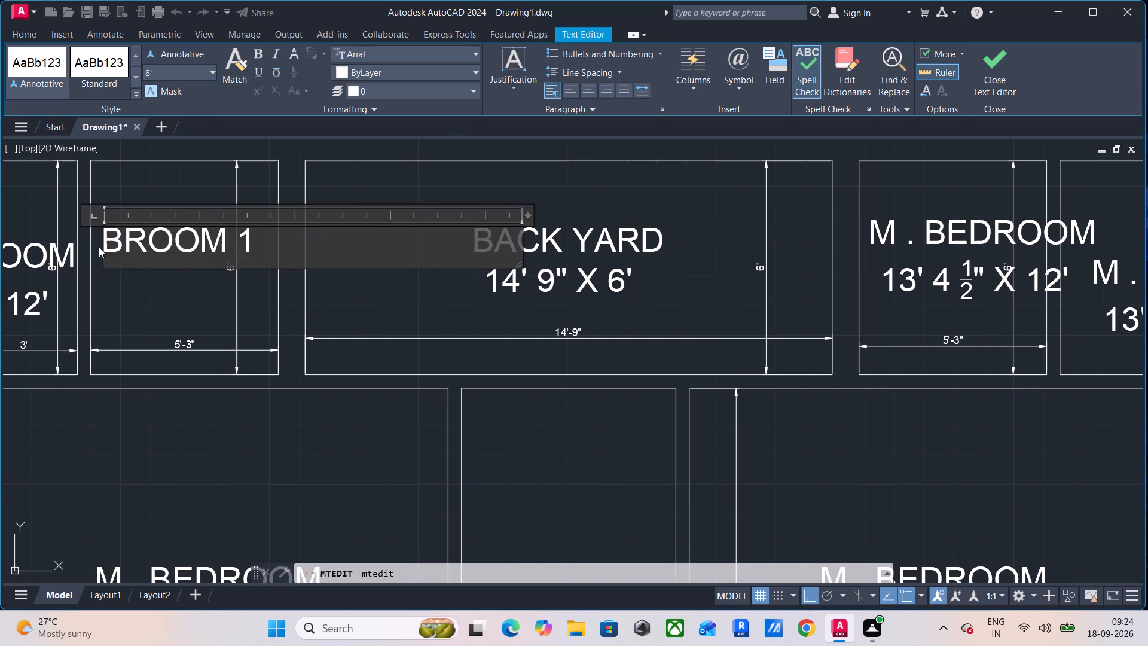
key(Return)
key(space)
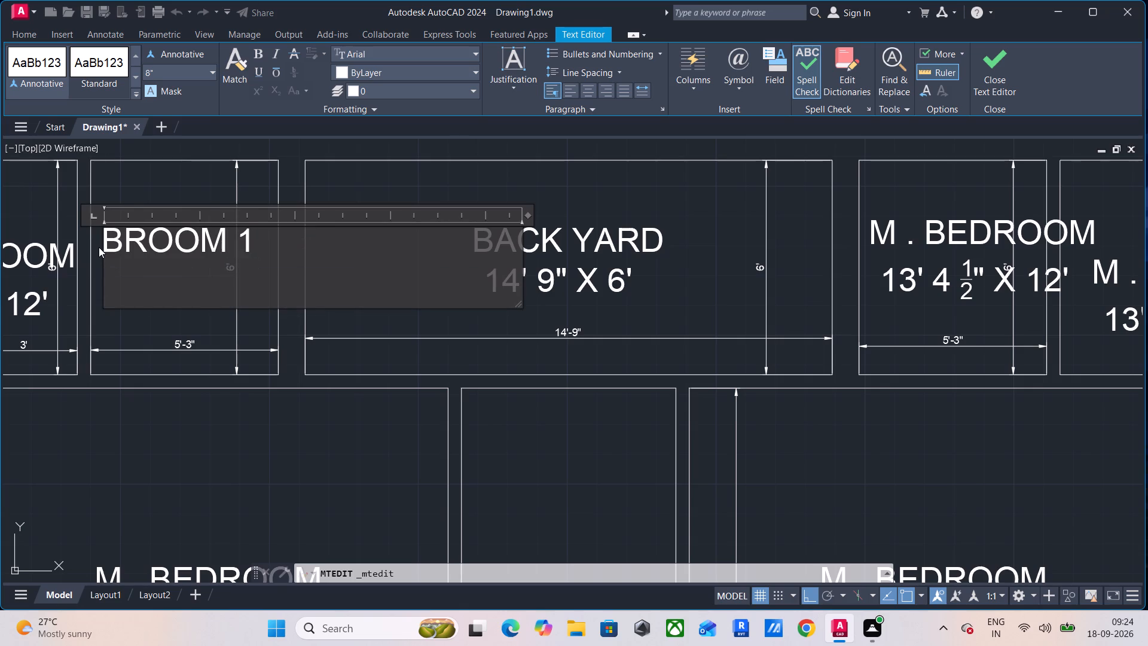
text(5'3" X)
key(space)
text(6')
key(Return)
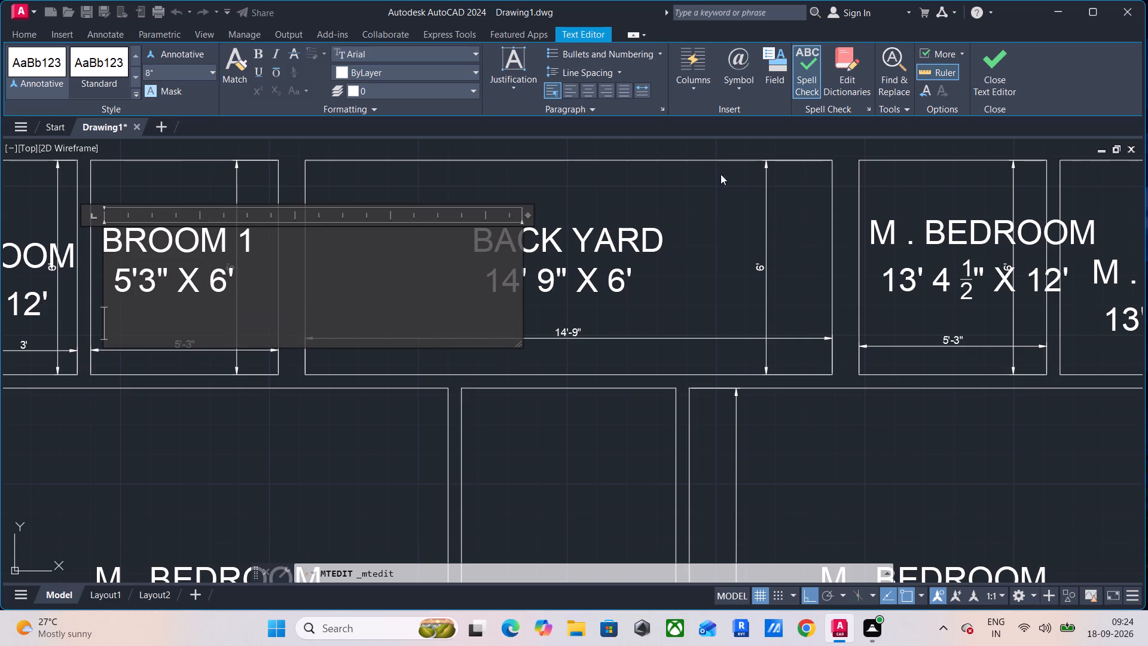
click(989, 75)
Set the text height of the BROOM 1 label to 5".
middle_drag(287, 303, 380, 316)
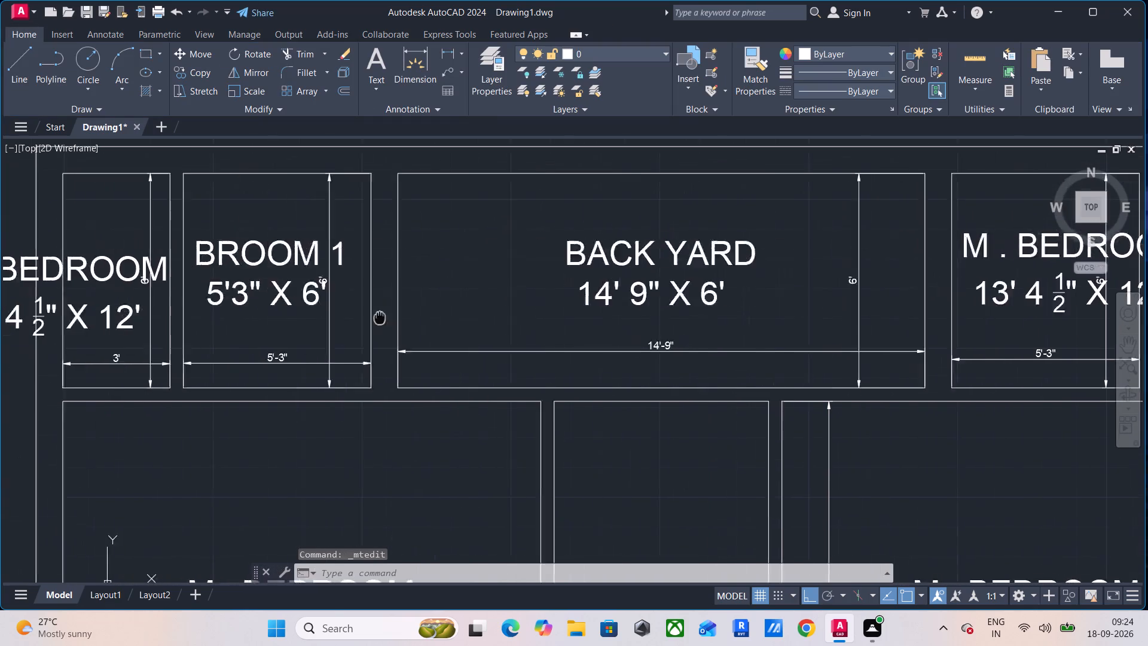
middle_drag(380, 316, 546, 316)
drag(439, 233, 433, 243)
click(384, 292)
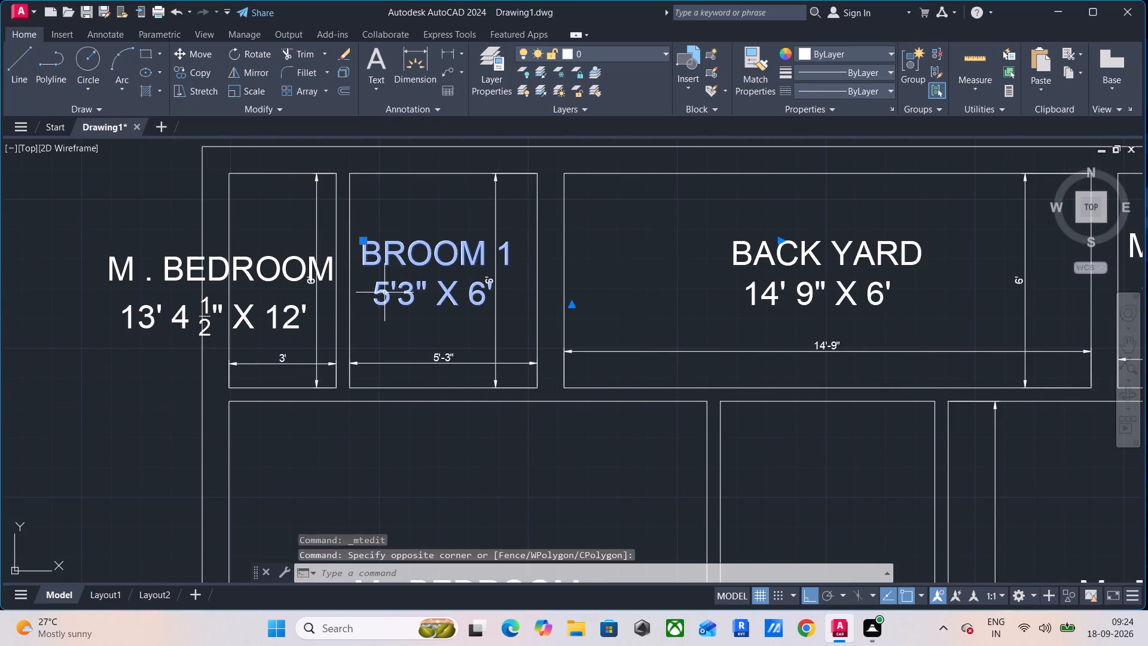
click(892, 106)
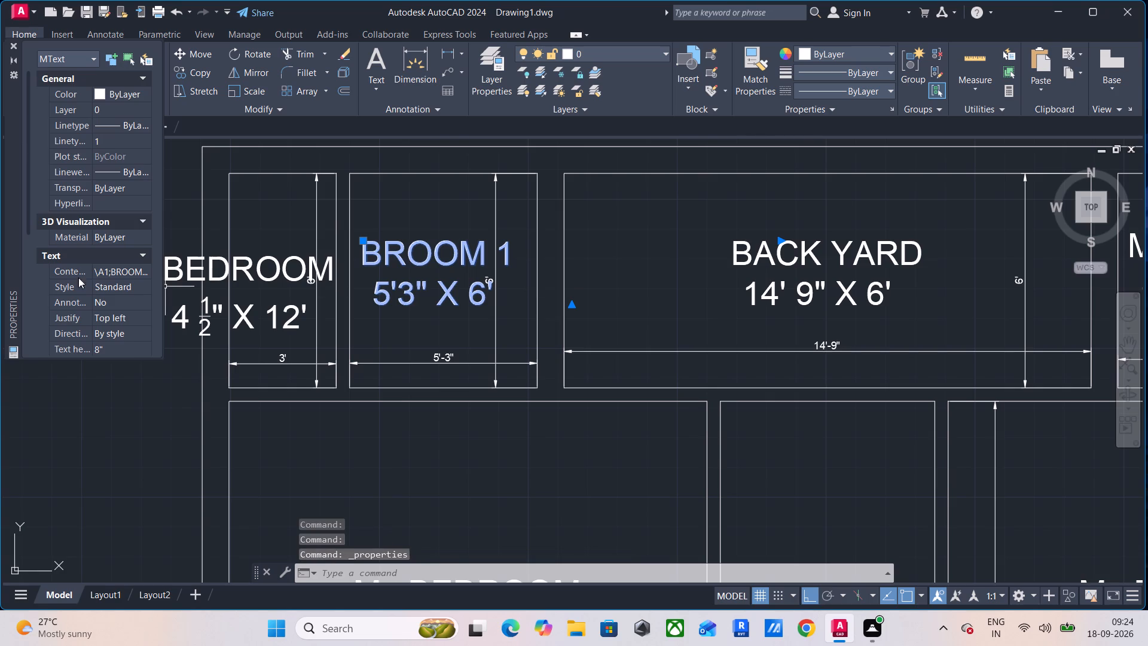
click(120, 347)
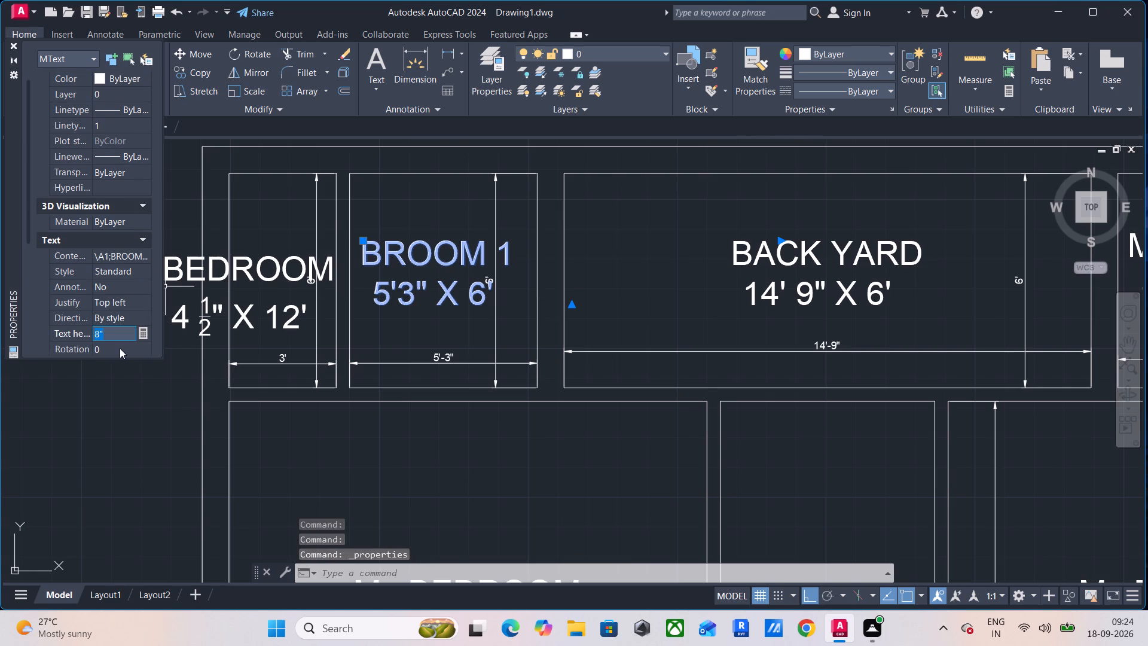
key(5)
key(shift+quotedbl)
key(Return)
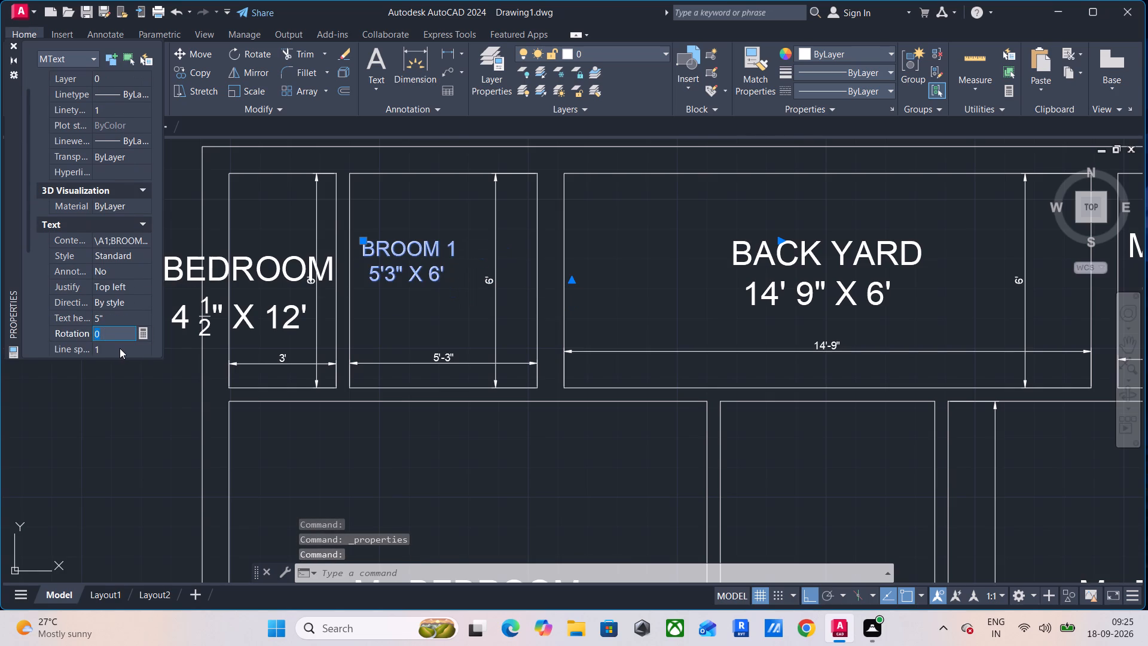
click(469, 514)
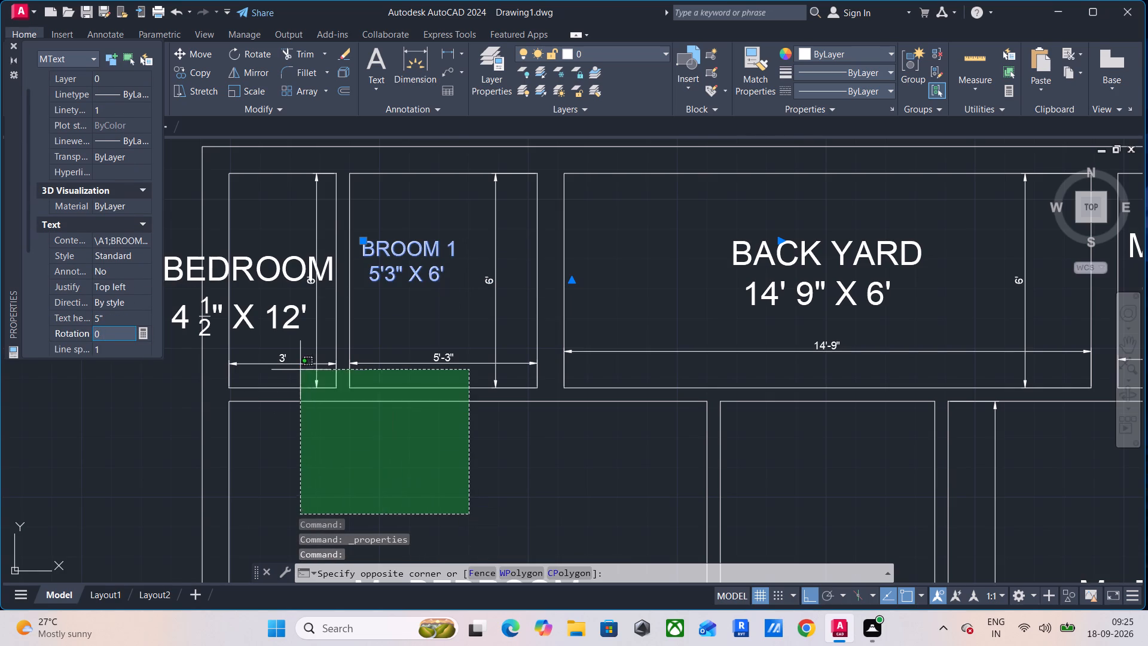
key(Escape)
key(Escape)
click(925, 211)
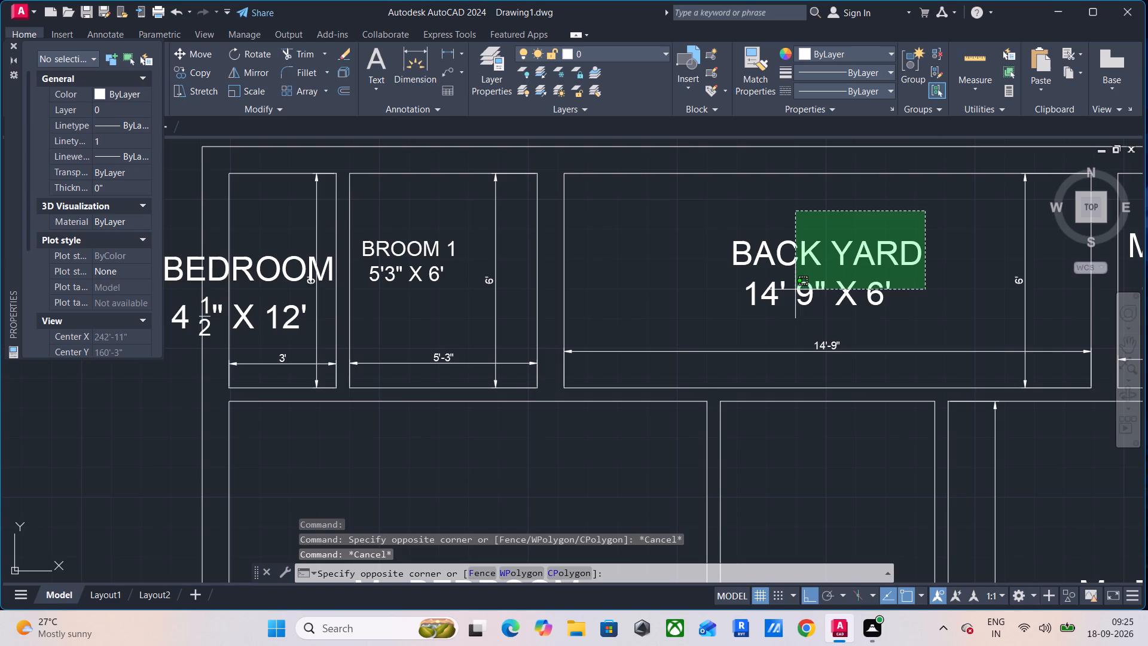
key(Escape)
scroll(801, 295, down, 2)
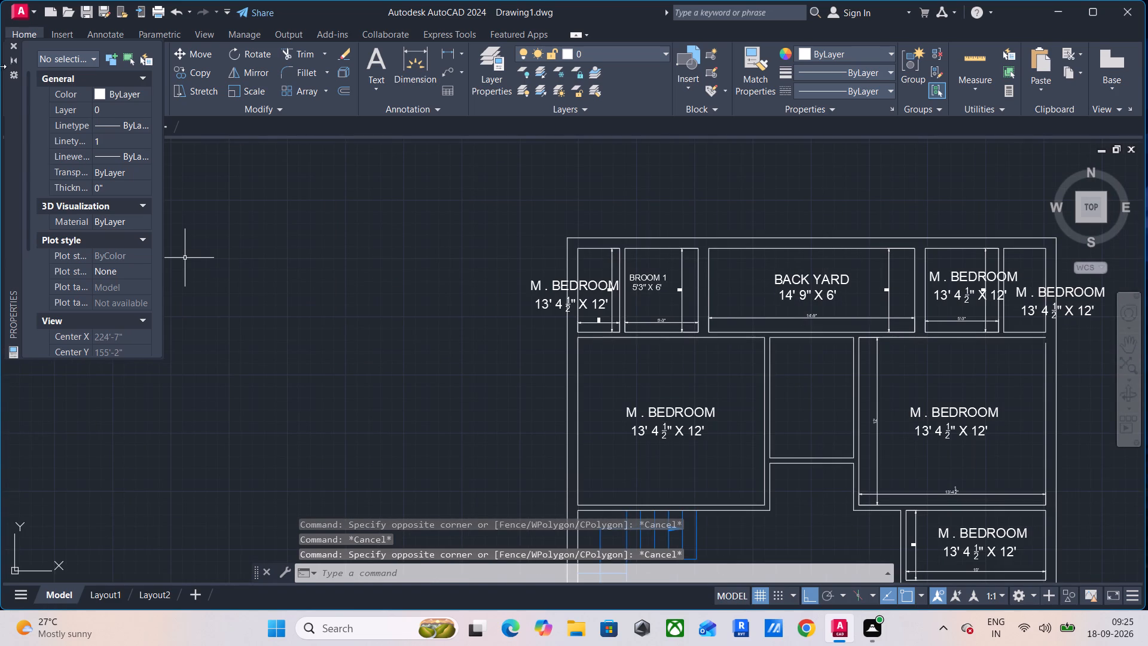
click(12, 46)
Save the drawing as "35' X 60' HOUSE PLAN" in the plans folder under Autocad projects on drive D.
scroll(593, 401, down, 1)
middle_drag(610, 400, 448, 395)
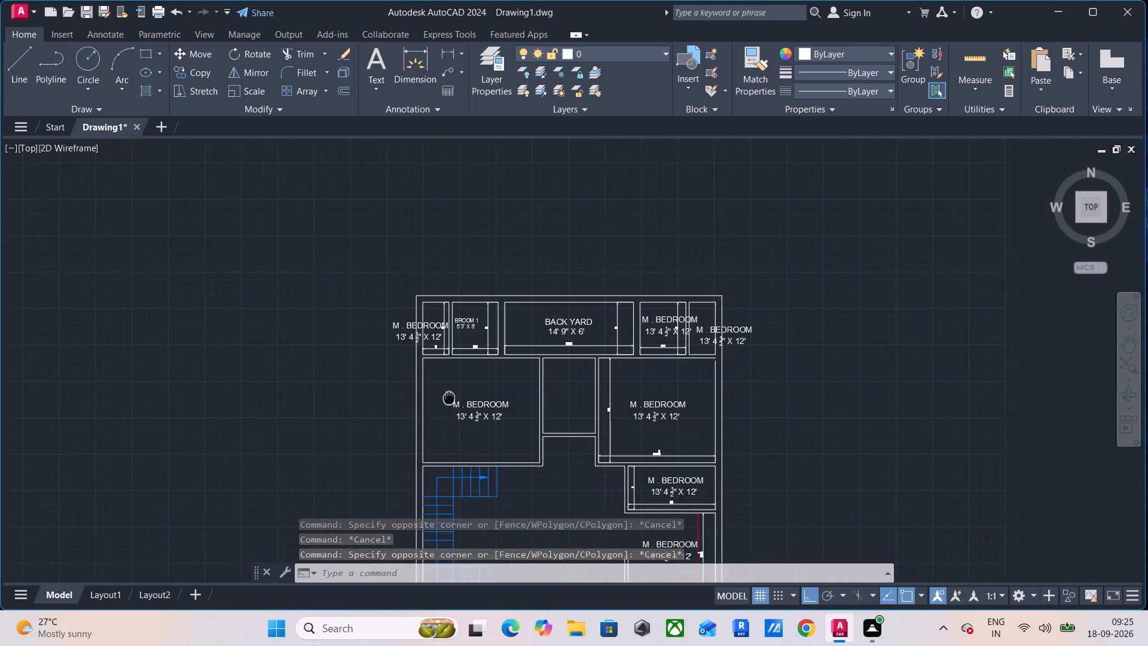
middle_drag(448, 395, 391, 364)
middle_drag(583, 410, 600, 404)
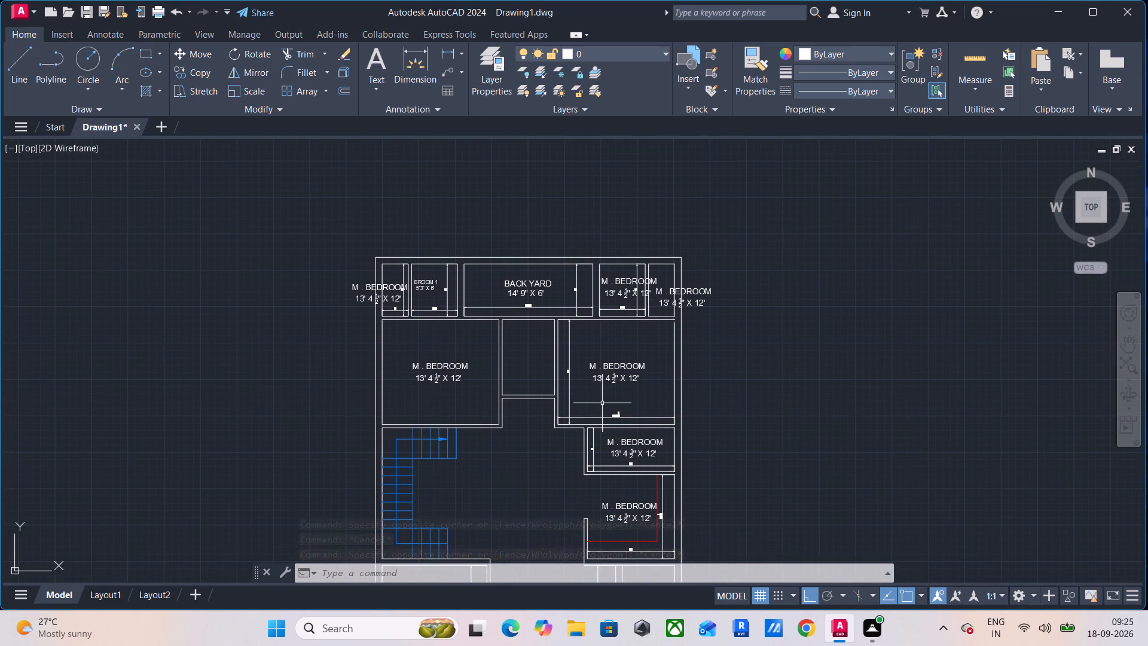
key(ctrl+s)
text(35' X 60' HOUS E)
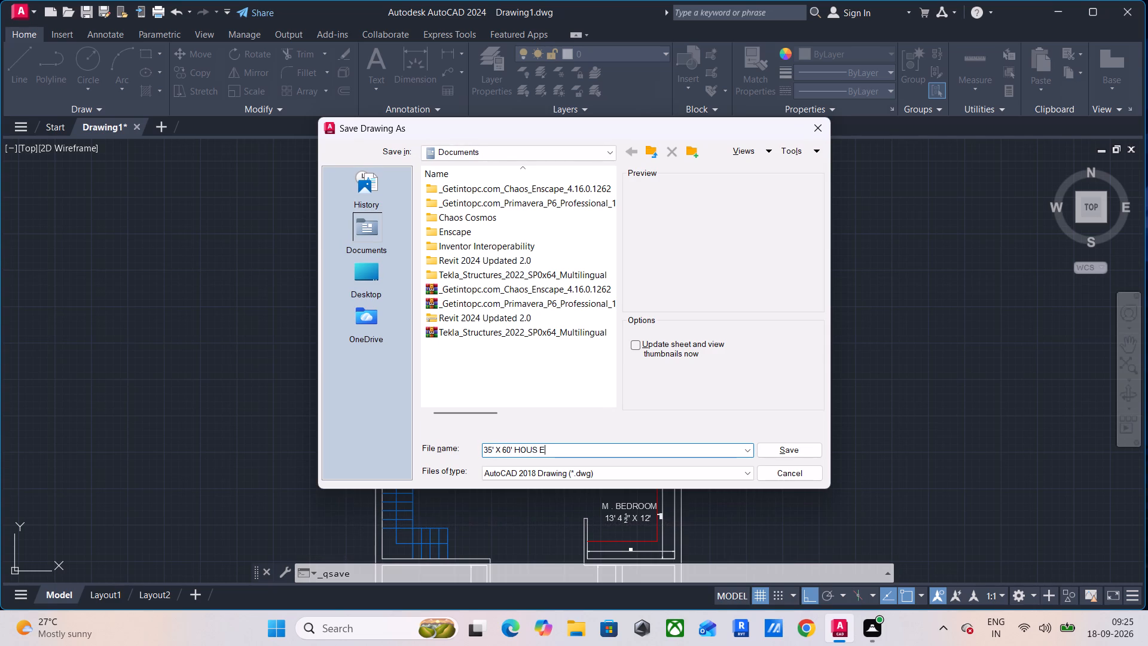
key(BackSpace)
key(BackSpace)
text(E PLAN)
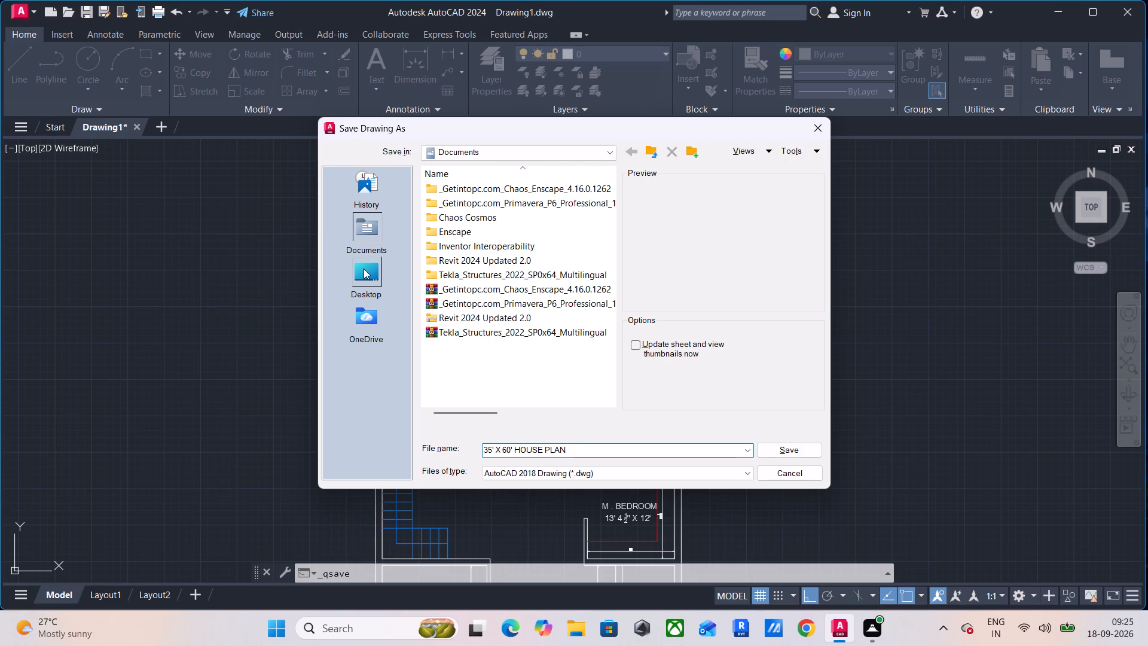
double_click(364, 273)
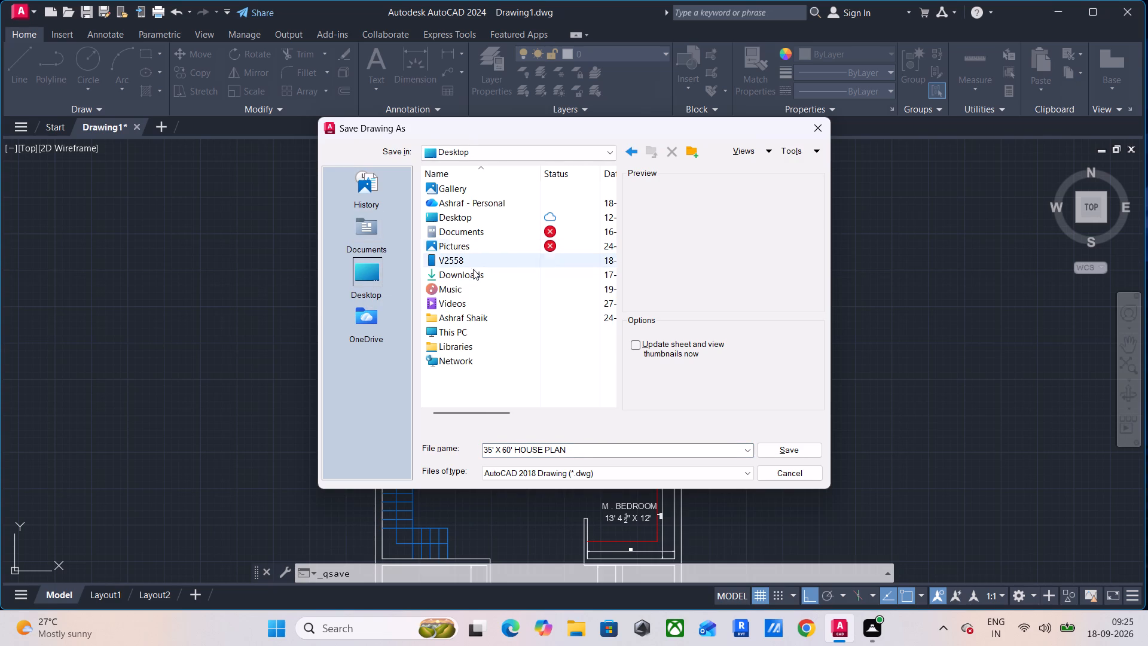
double_click(460, 332)
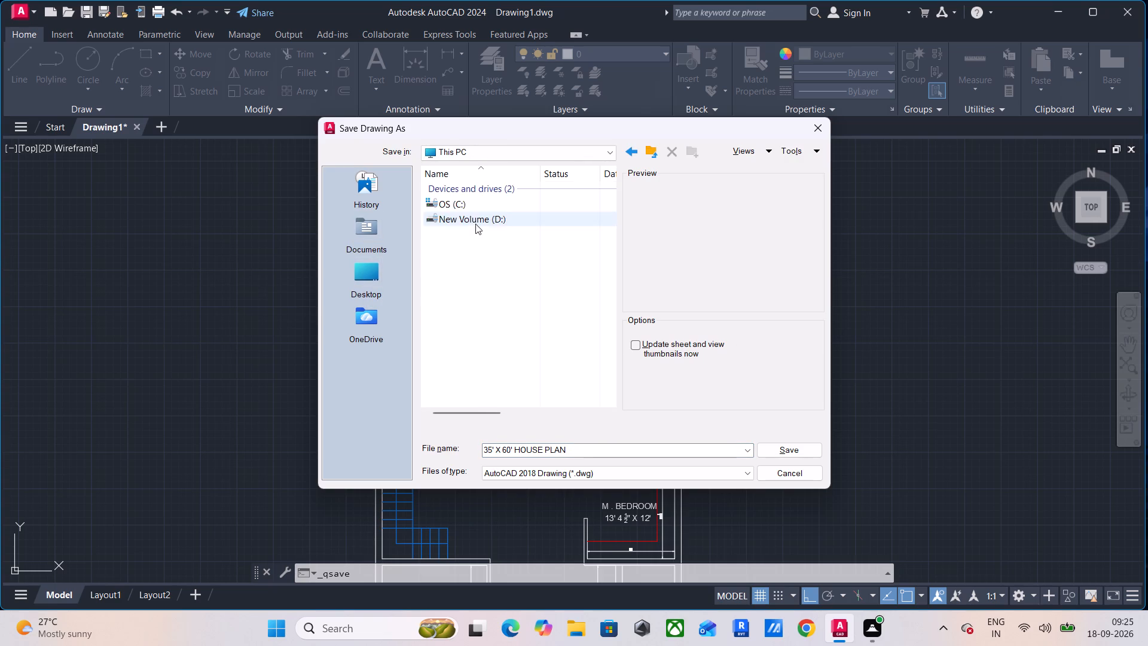
double_click(475, 221)
double_click(463, 187)
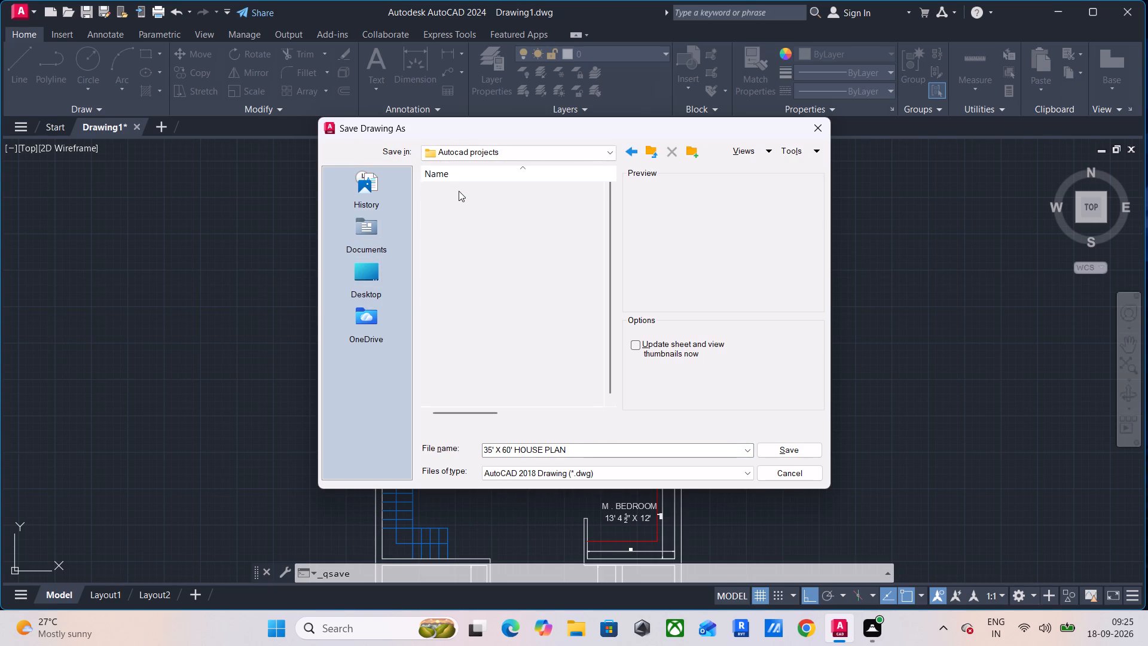
click(456, 192)
double_click(454, 205)
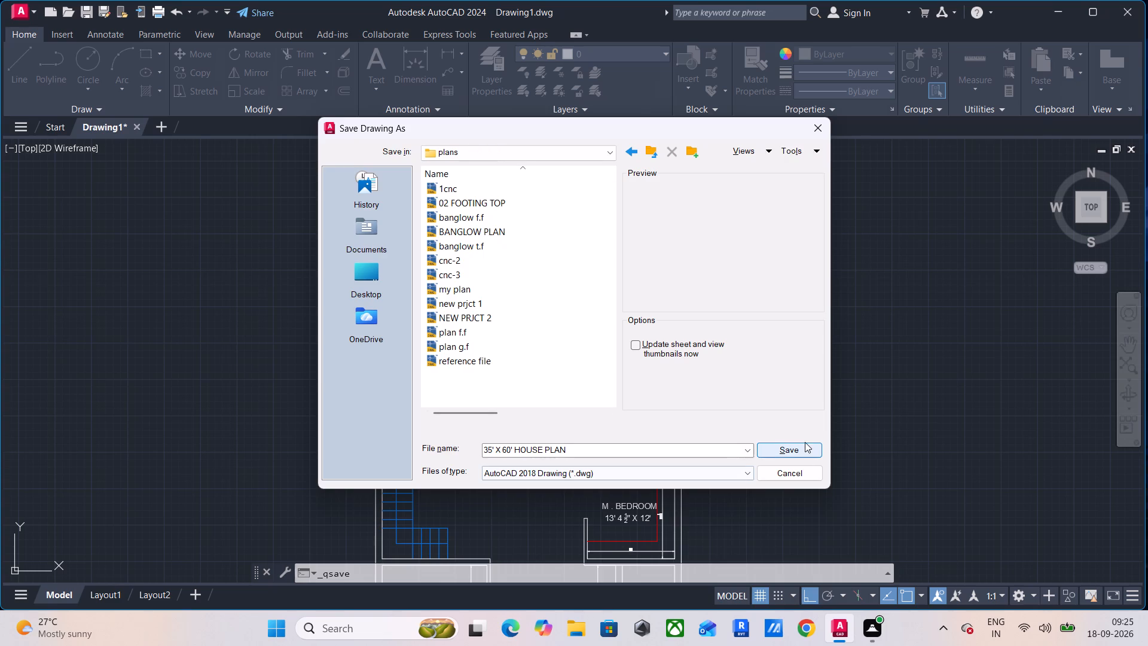
click(795, 448)
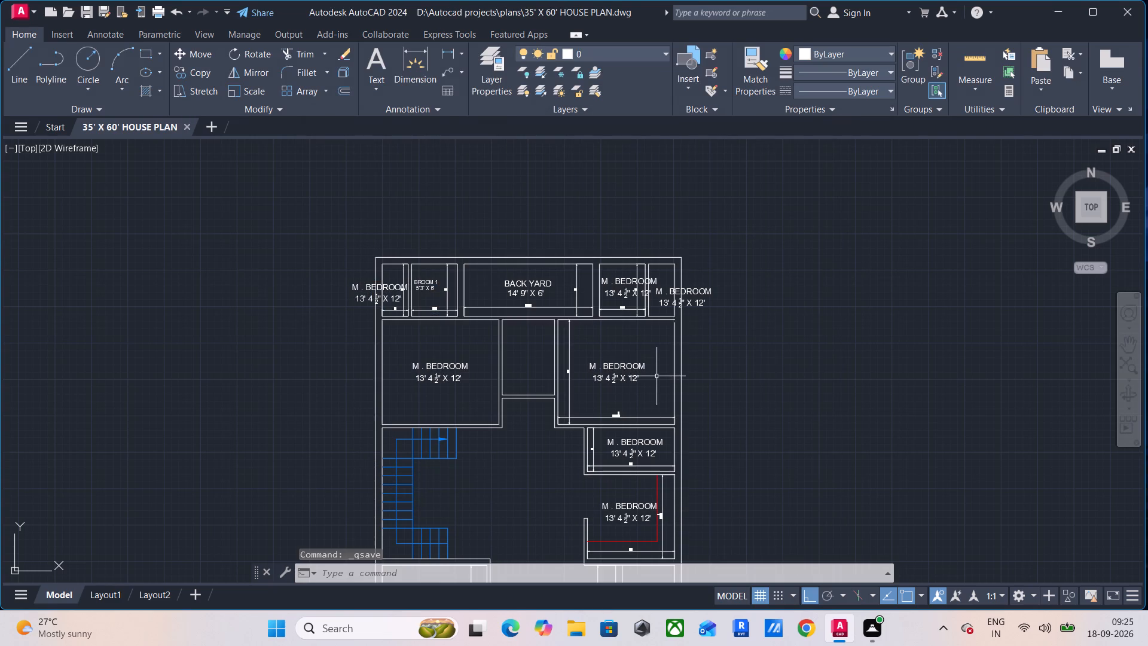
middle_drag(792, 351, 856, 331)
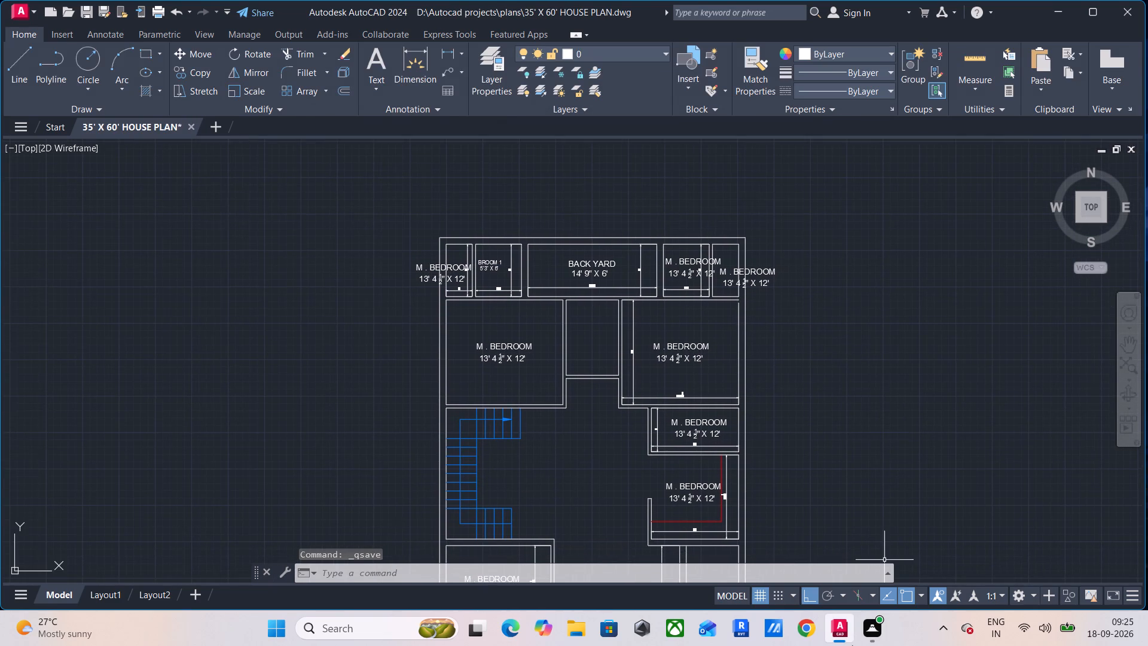
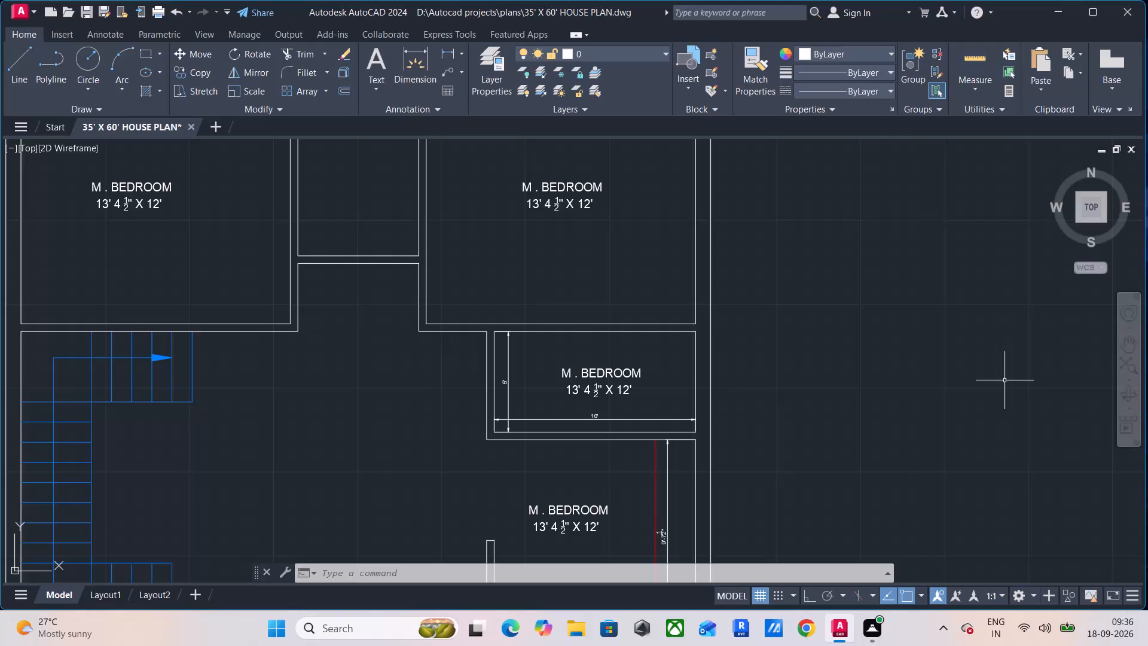
Change the second BROOM 1 label, between the back yard and the dressing room, to read BROOM 2.
middle_drag(358, 348, 504, 447)
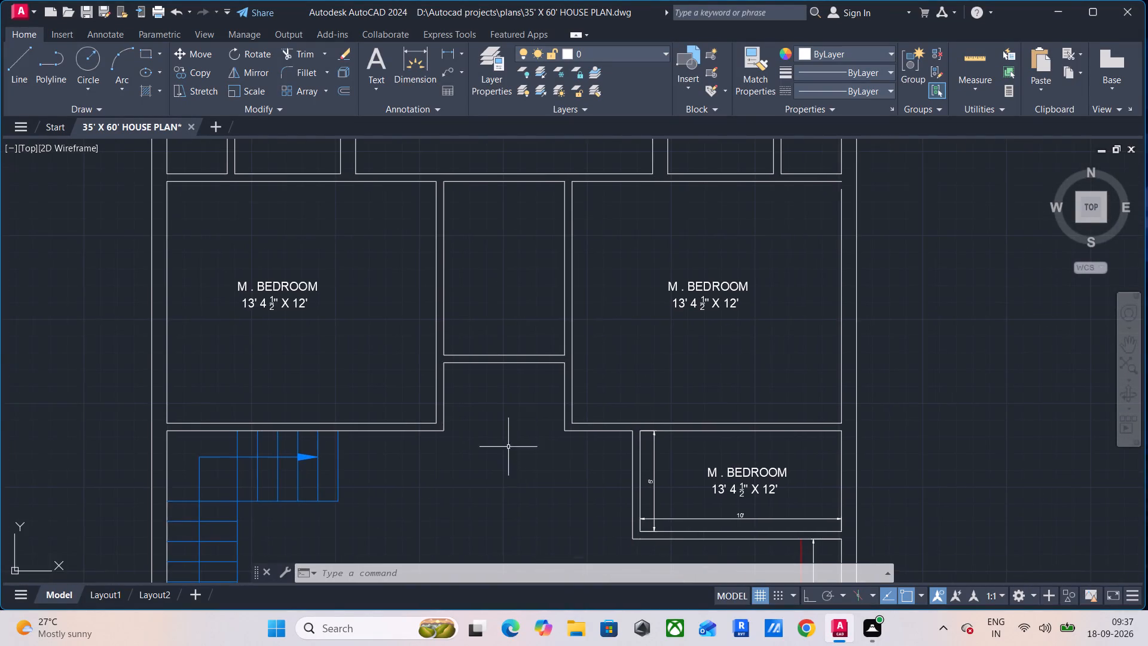
middle_drag(575, 336, 683, 489)
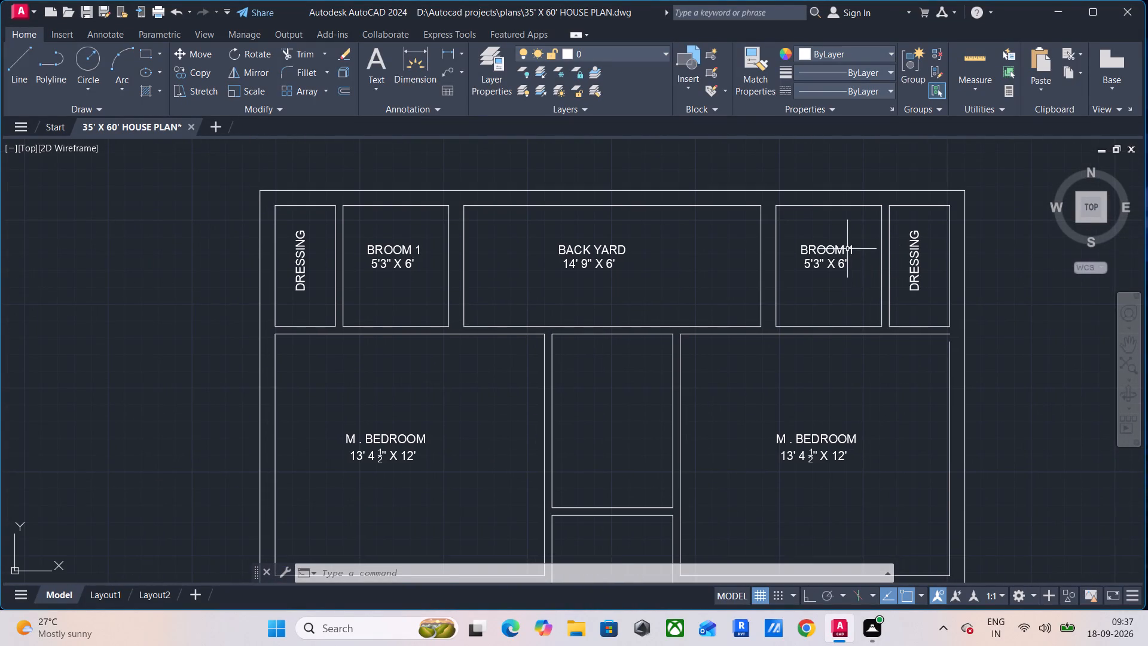
double_click(847, 248)
click(830, 253)
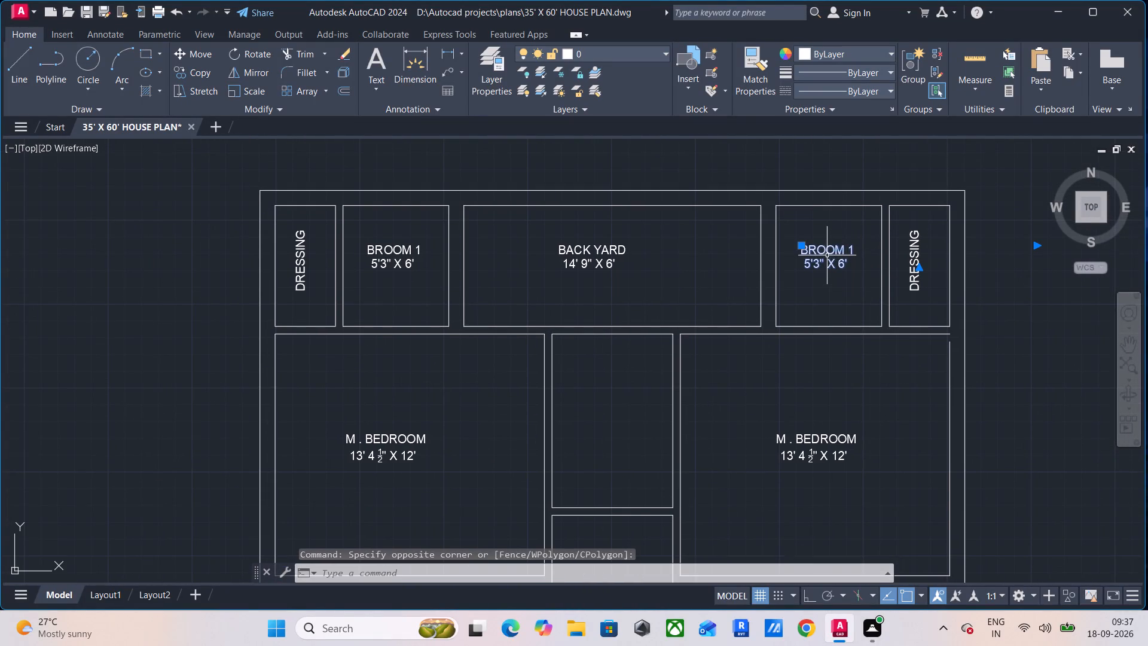
double_click(828, 252)
click(856, 249)
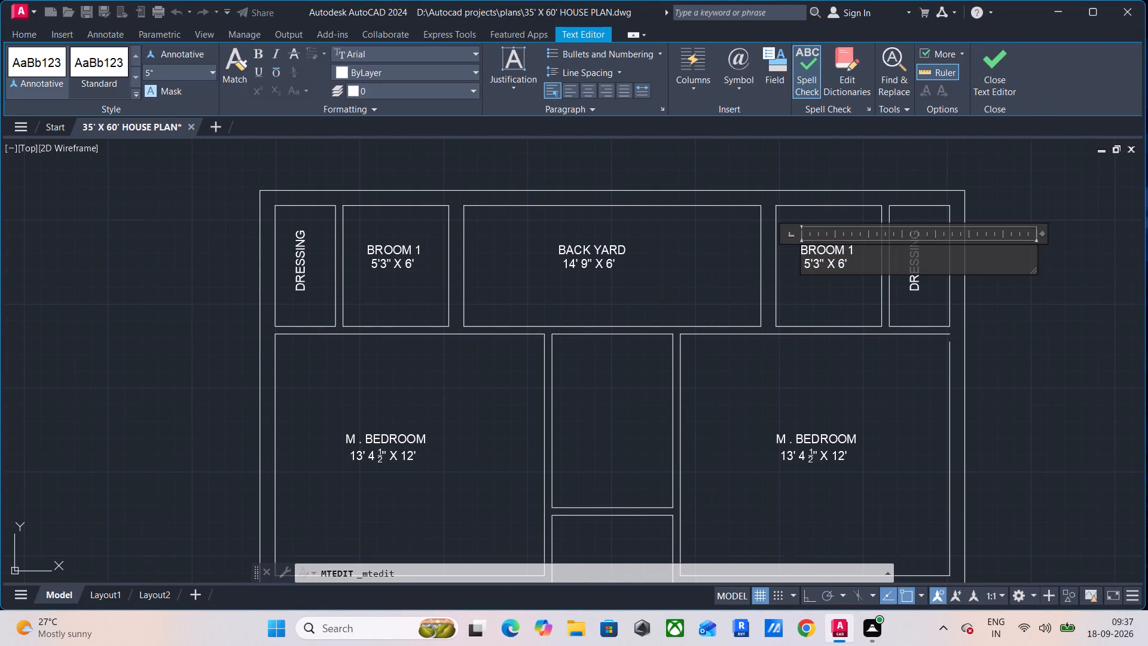
key(BackSpace)
key(2)
key(Return)
key(BackSpace)
click(982, 75)
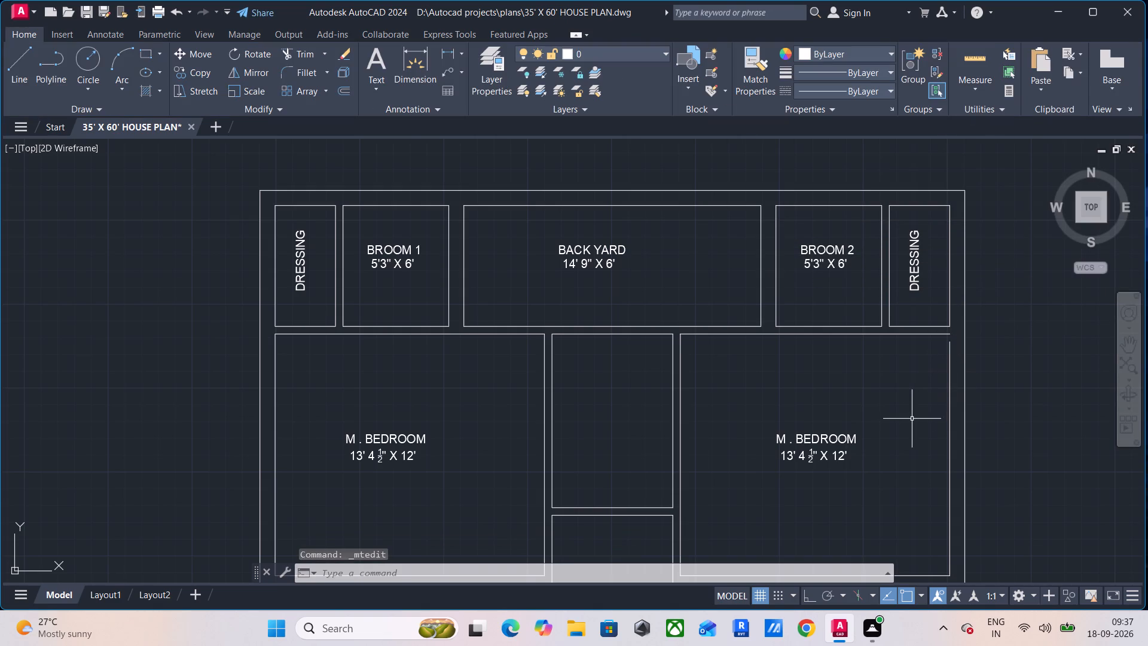
Dimension the height and width of the unlabelled narrow room between the two upper master bedrooms.
click(420, 54)
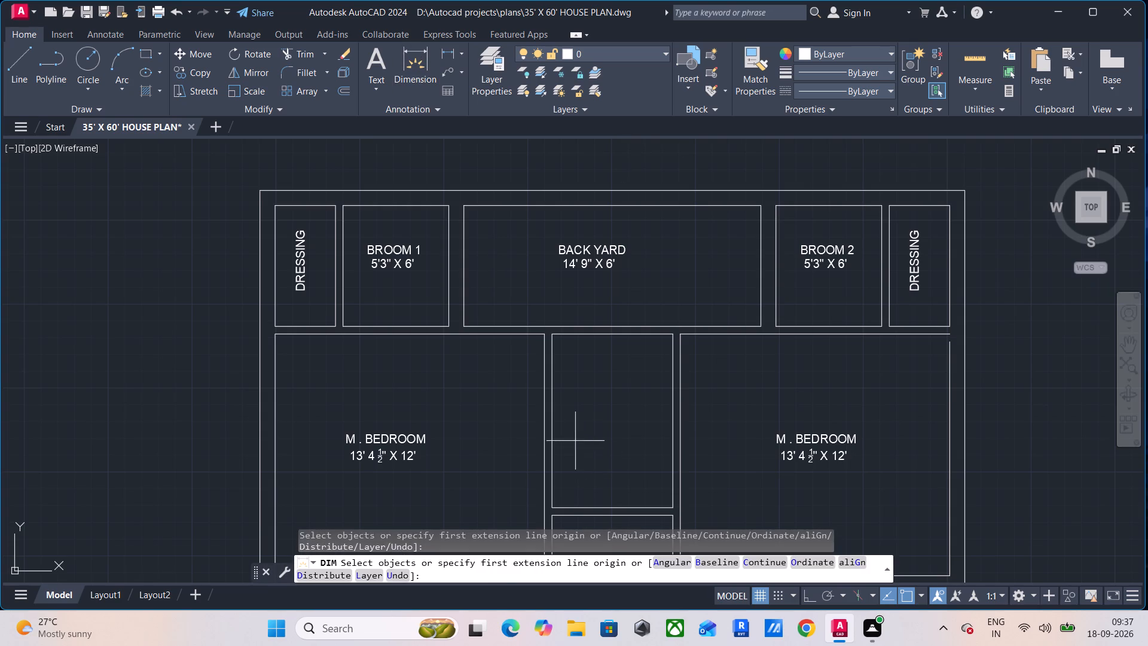
click(555, 432)
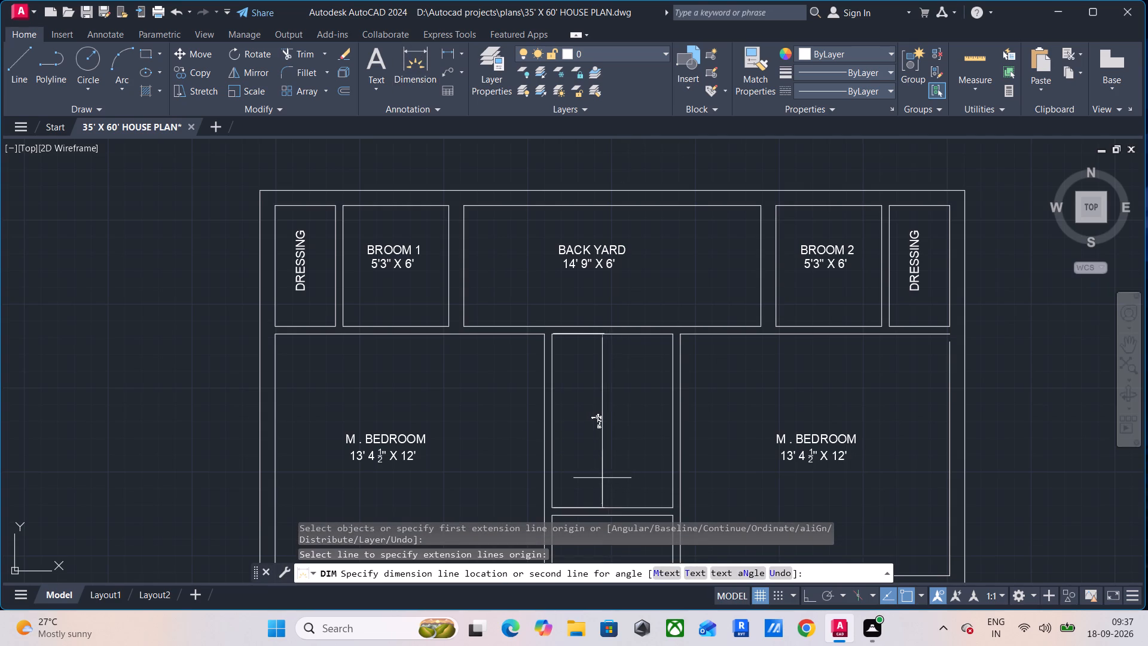
click(588, 473)
middle_drag(619, 498, 646, 382)
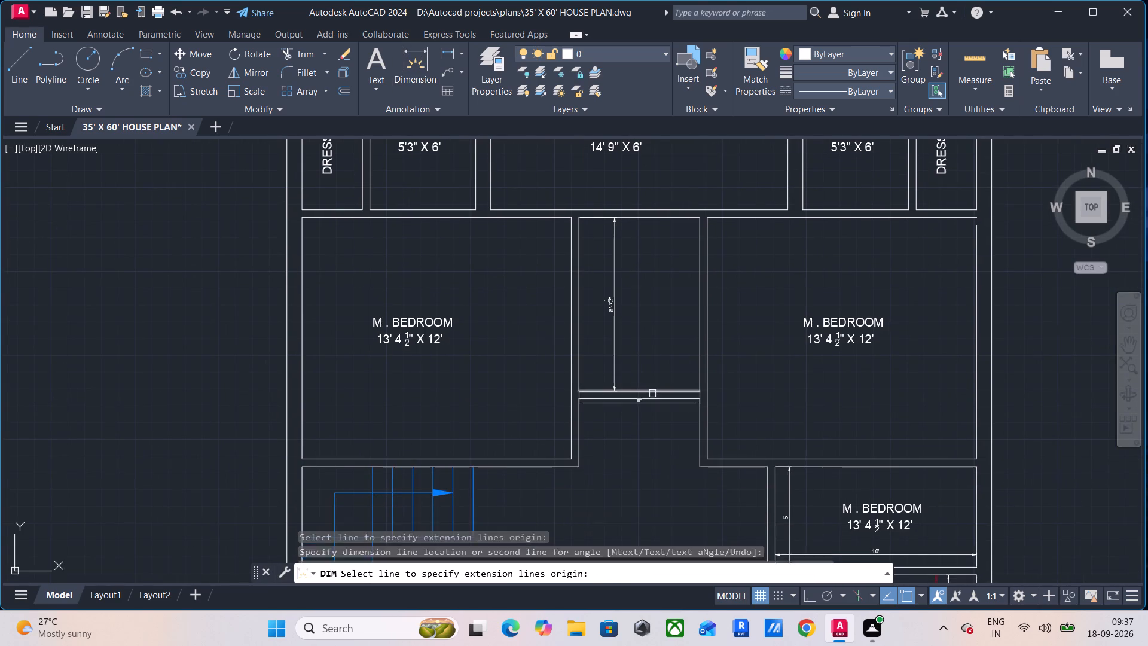
click(652, 390)
click(654, 373)
scroll(609, 308, up, 2)
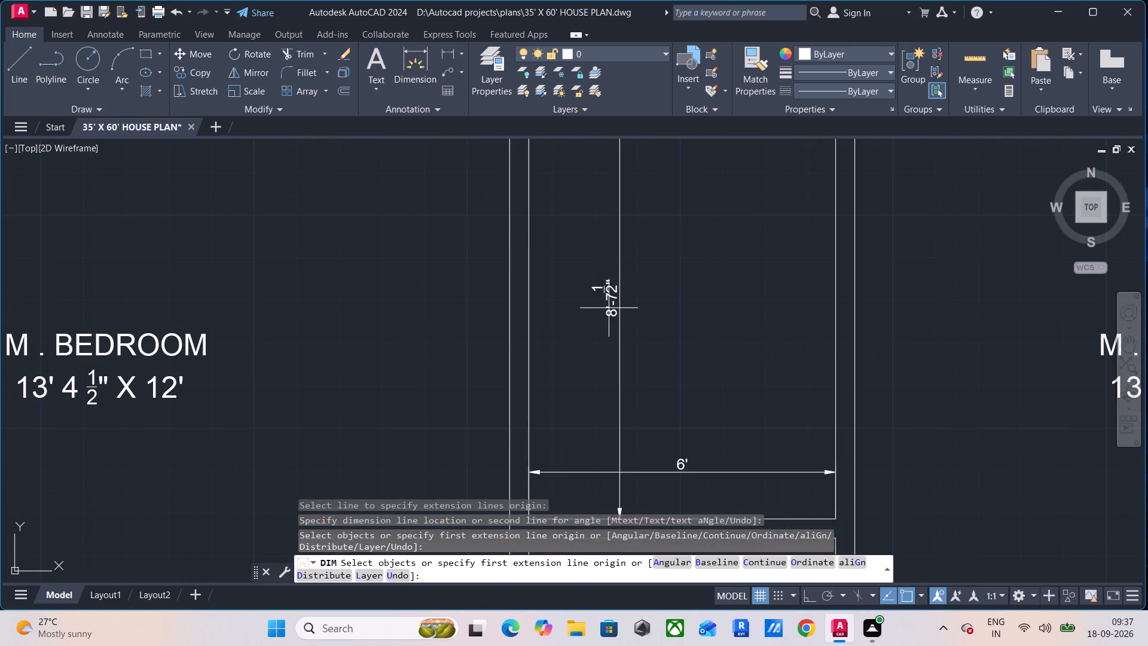
middle_drag(700, 319, 669, 297)
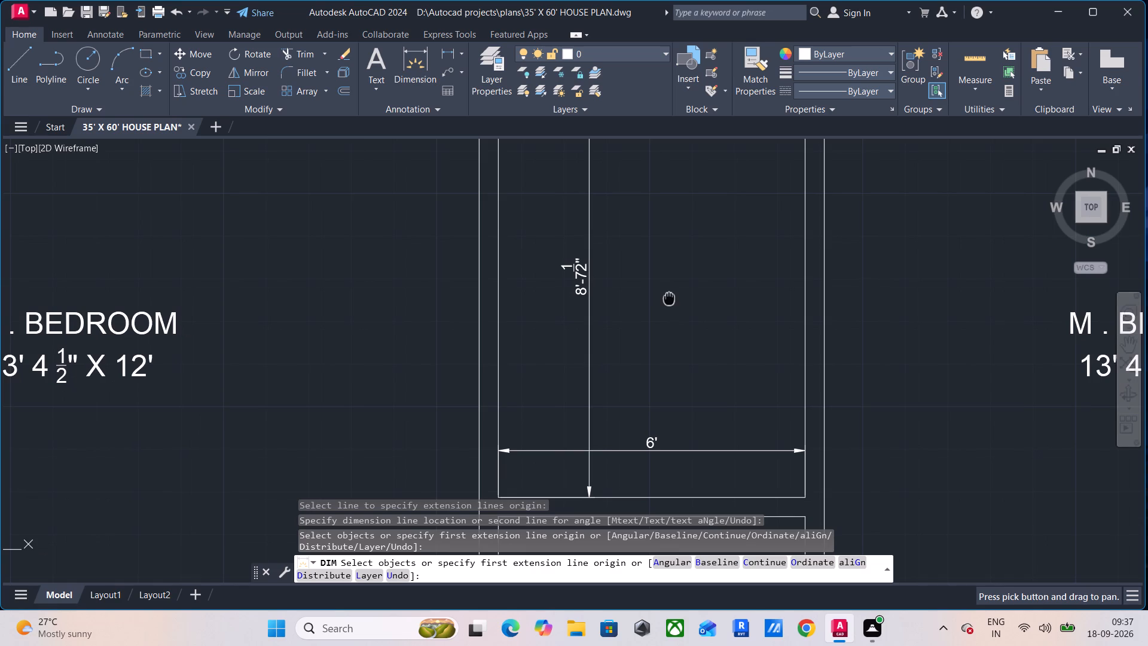
middle_drag(672, 322, 657, 329)
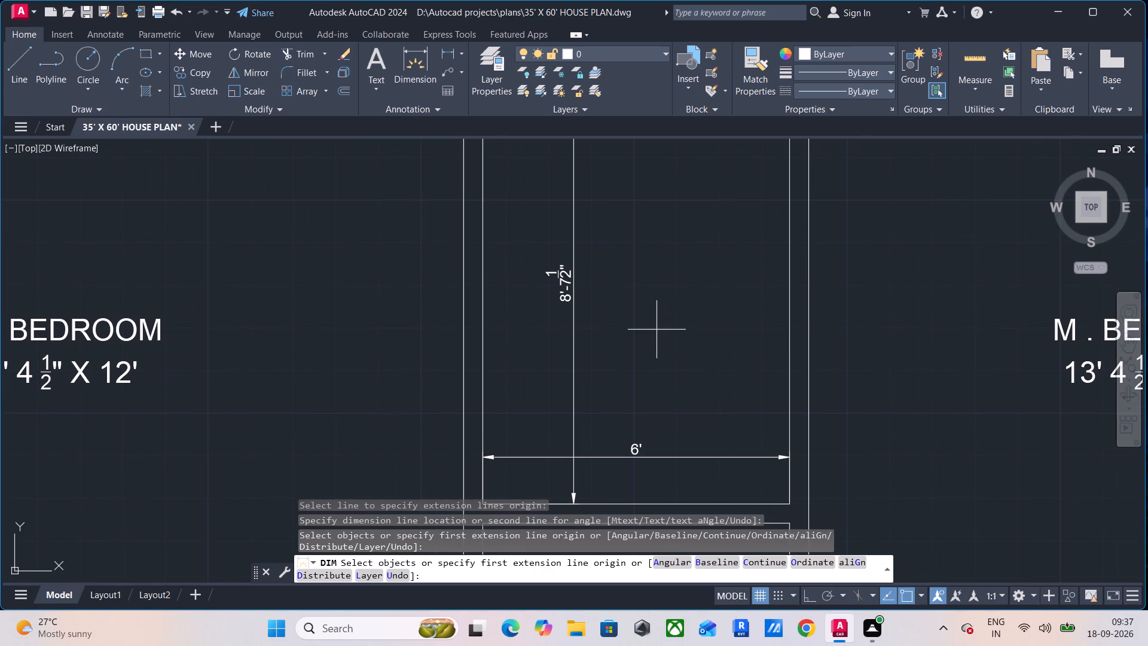
middle_drag(654, 330, 615, 348)
scroll(610, 340, down, 2)
middle_drag(610, 340, 628, 345)
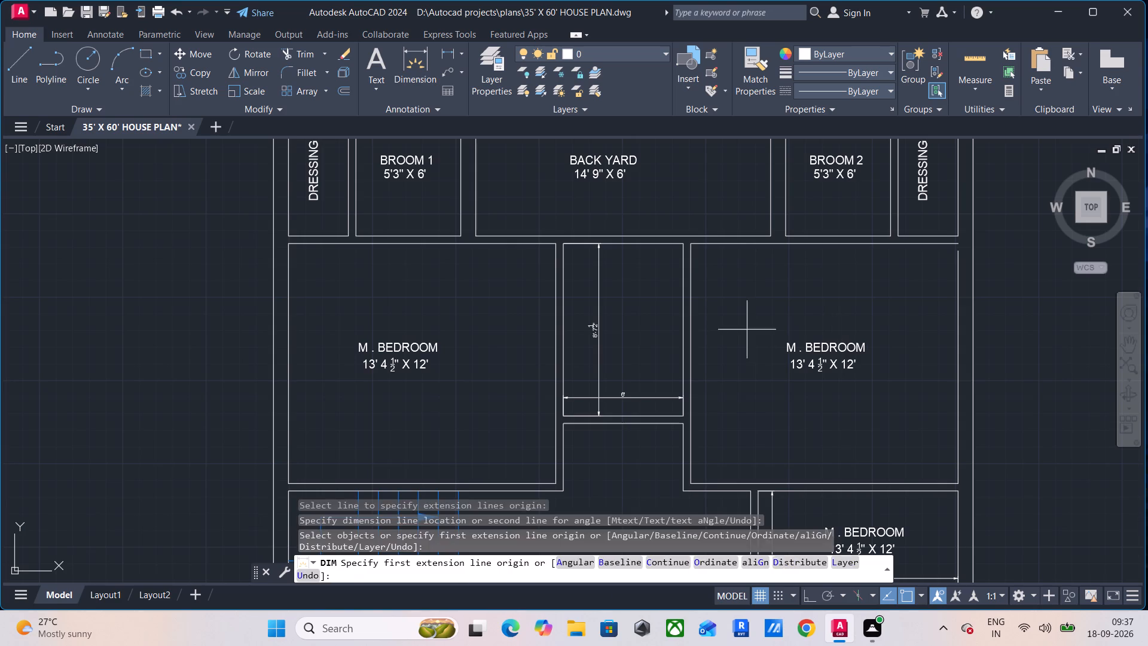
right_click(125, 295)
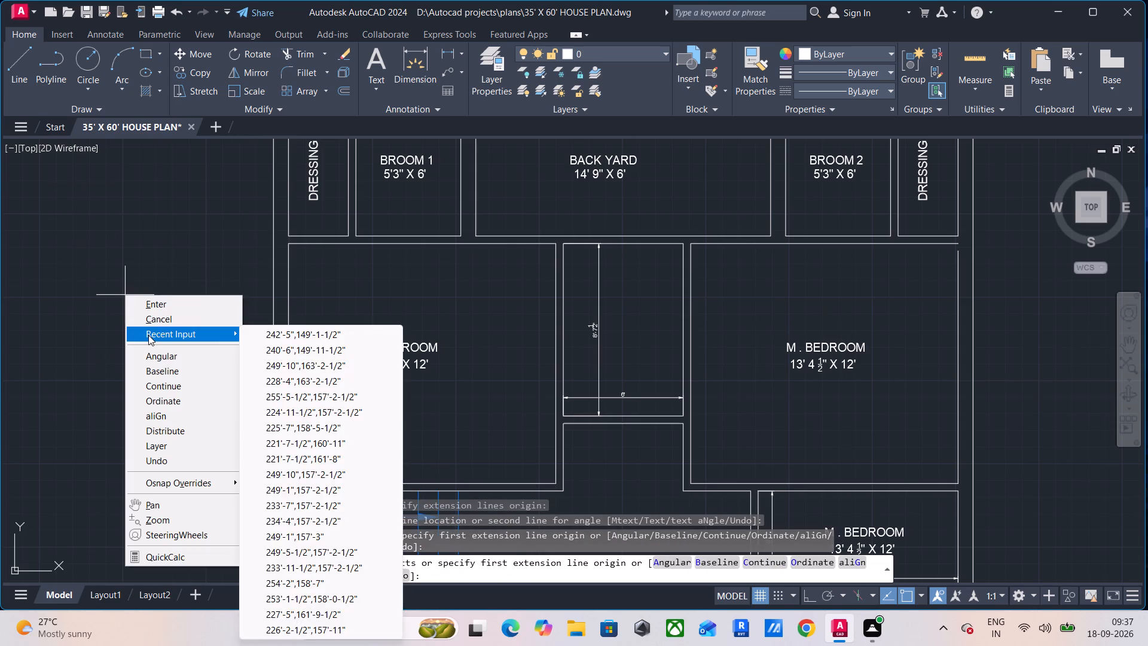
click(155, 322)
Copy the M . BEDROOM label from the upper-right bedroom into the narrow room between the two master bedrooms.
click(824, 345)
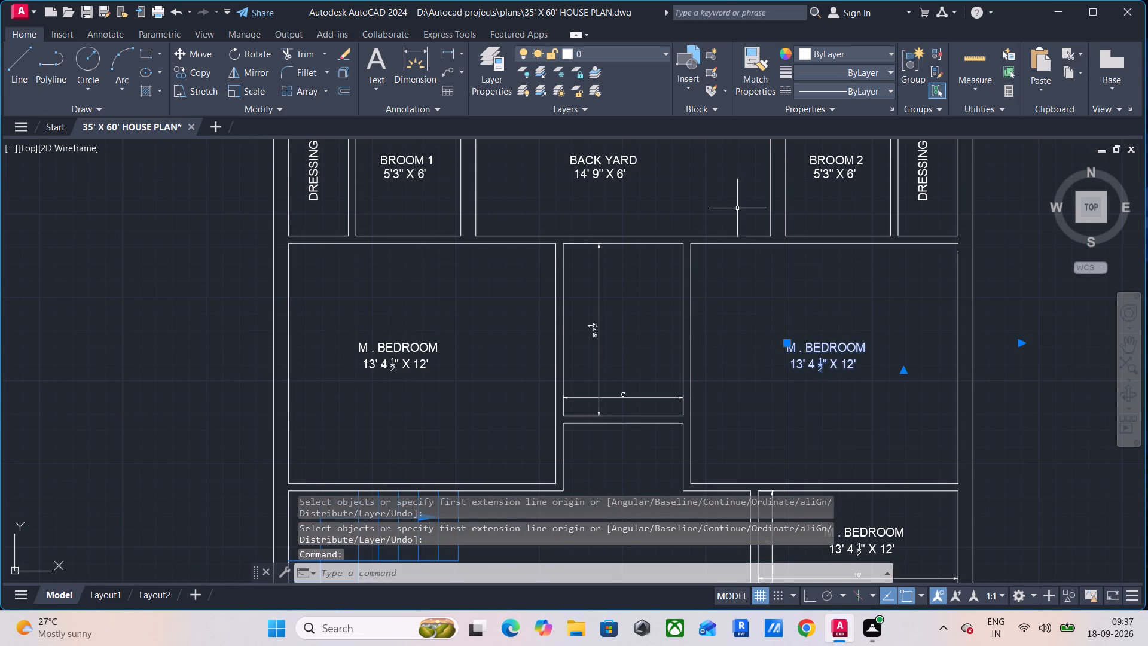
click(196, 68)
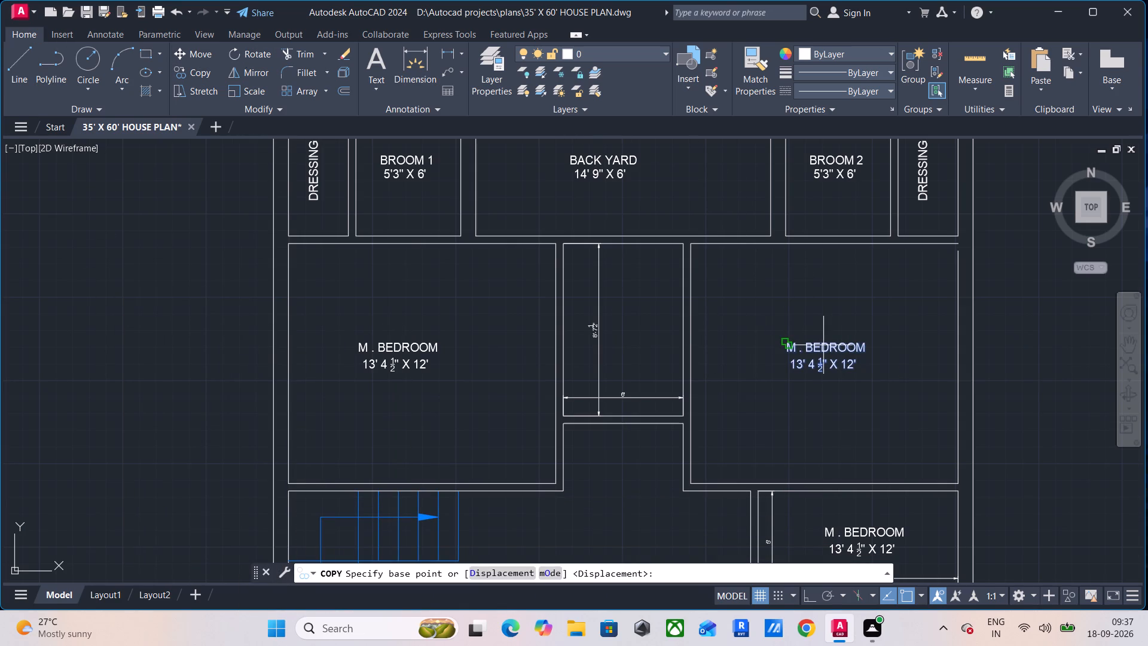
click(786, 342)
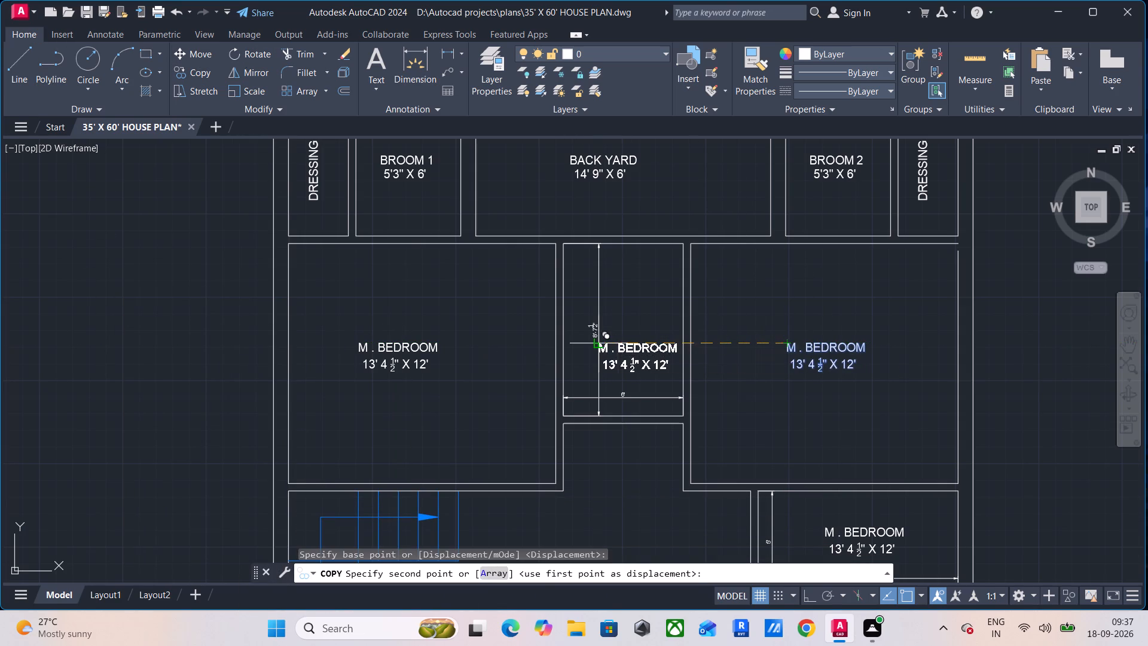
scroll(588, 347, up, 4)
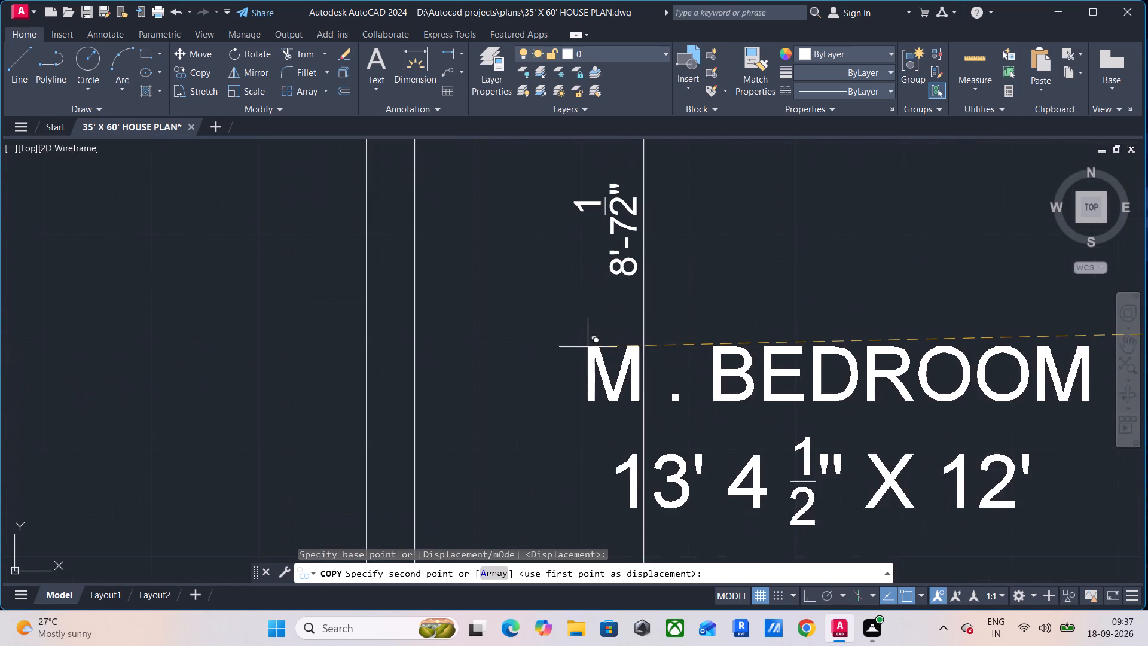
click(562, 331)
scroll(584, 351, down, 4)
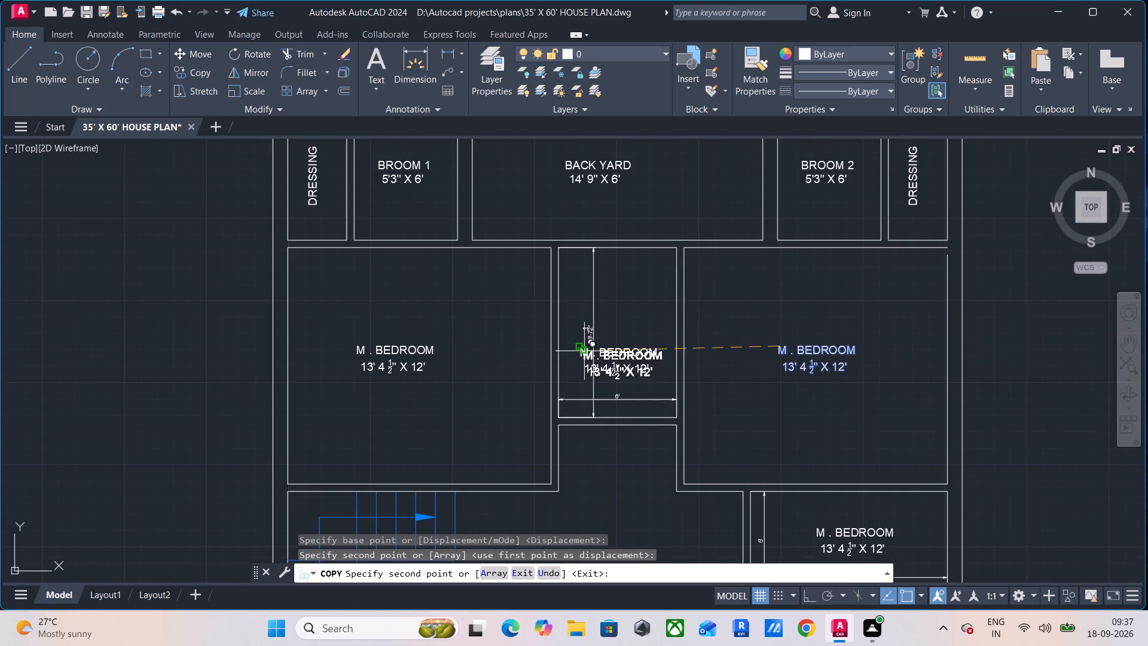
middle_drag(584, 351, 604, 334)
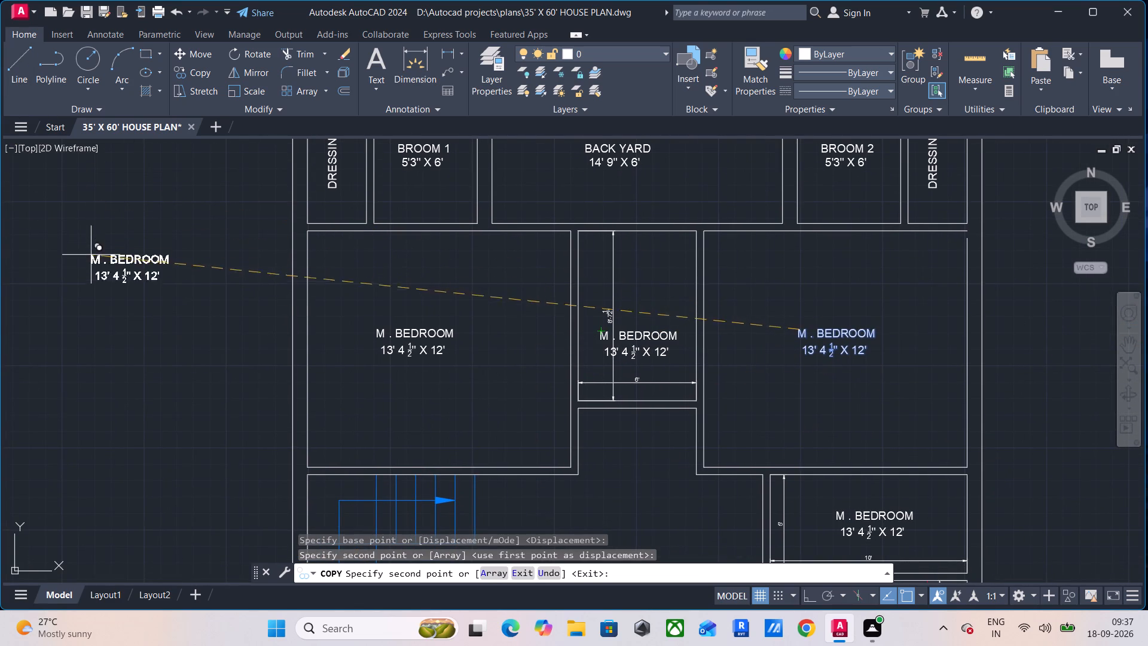
right_click(104, 307)
click(157, 333)
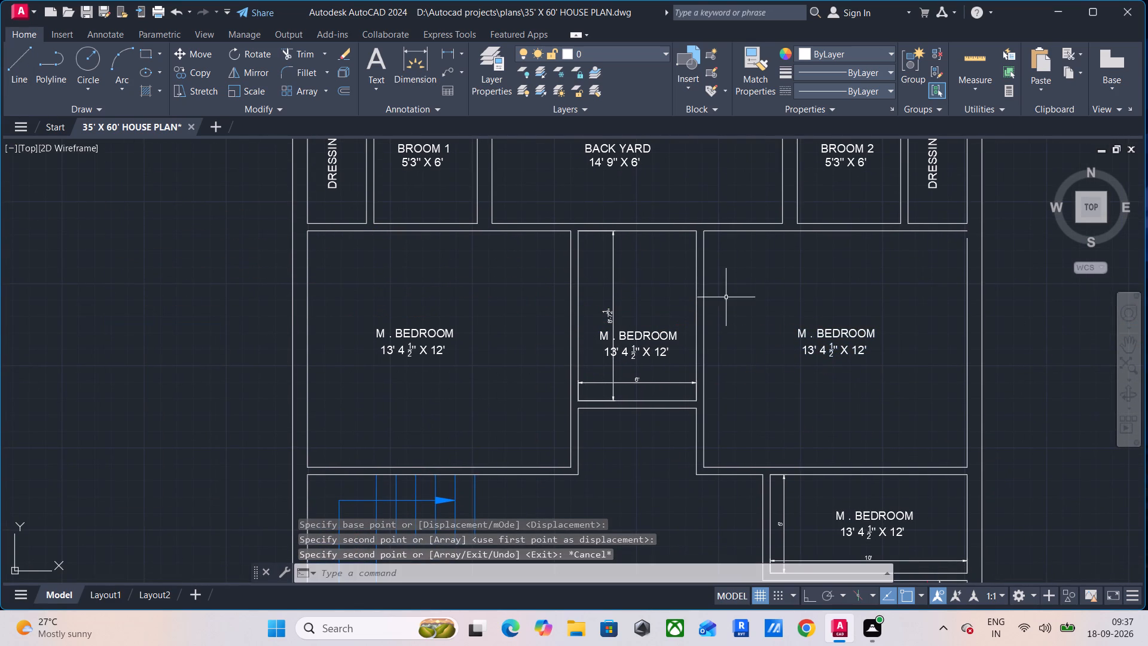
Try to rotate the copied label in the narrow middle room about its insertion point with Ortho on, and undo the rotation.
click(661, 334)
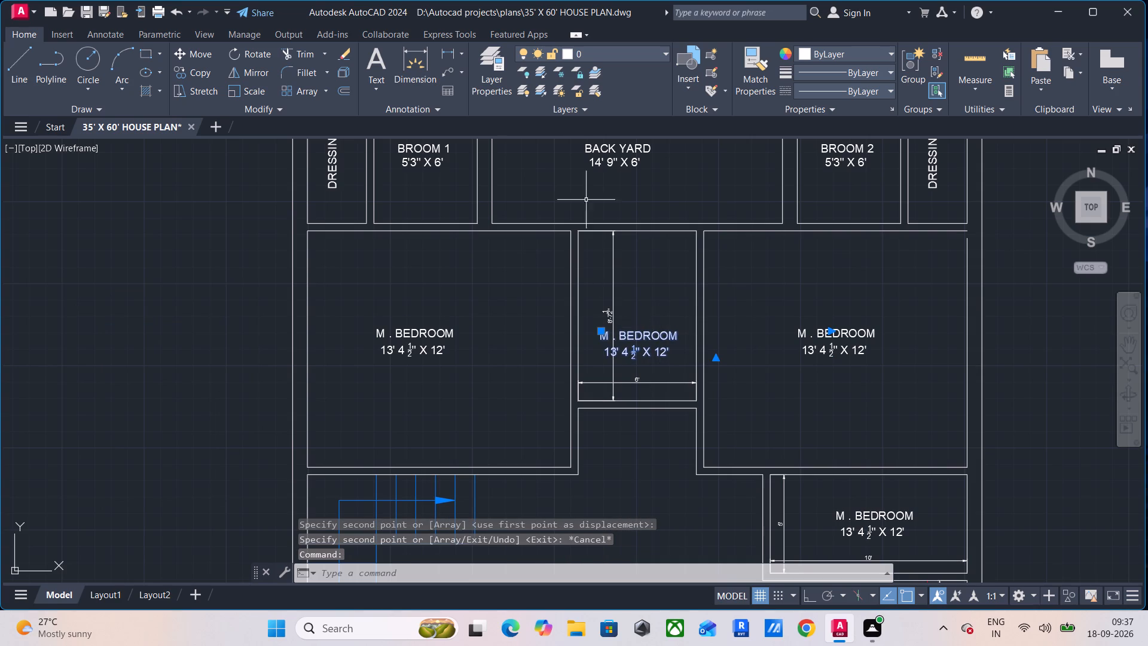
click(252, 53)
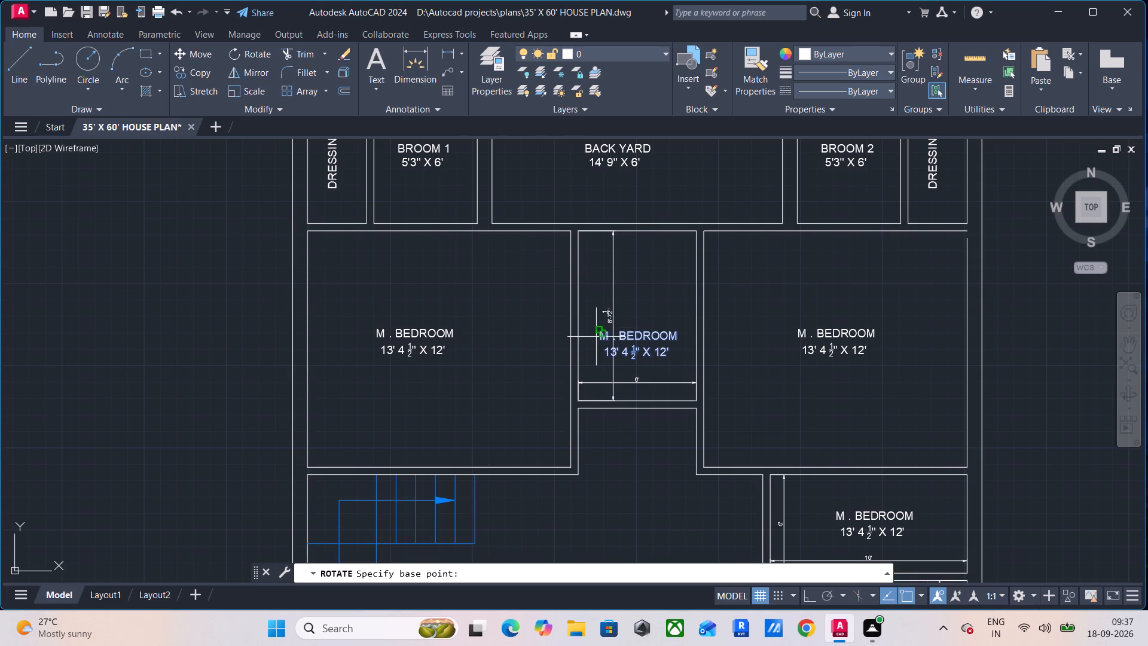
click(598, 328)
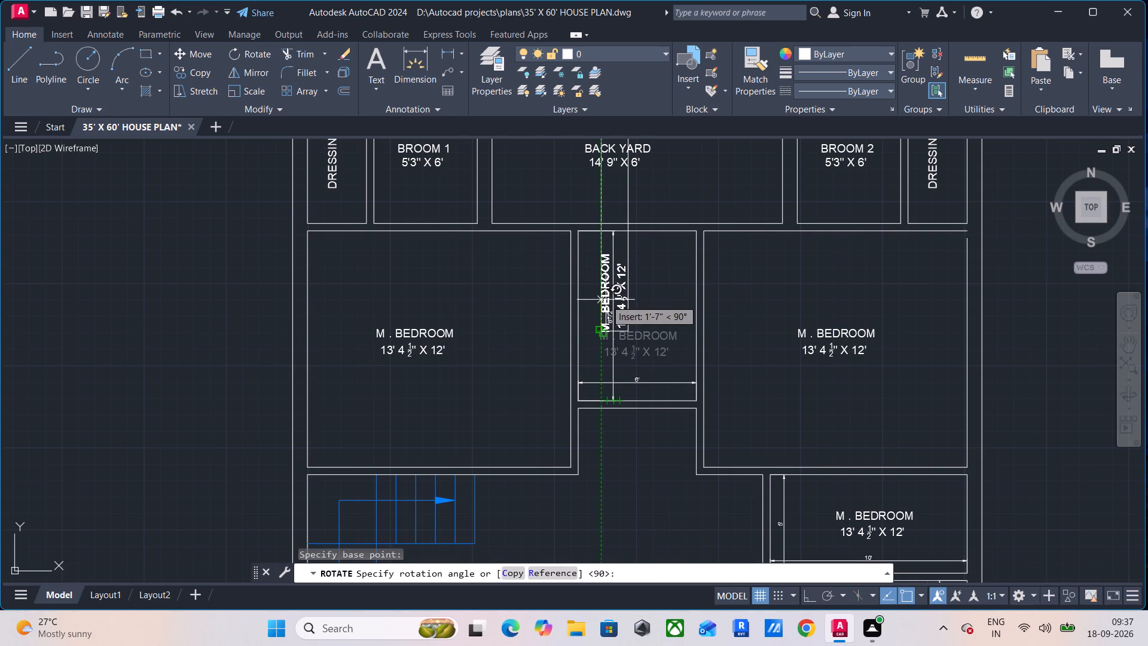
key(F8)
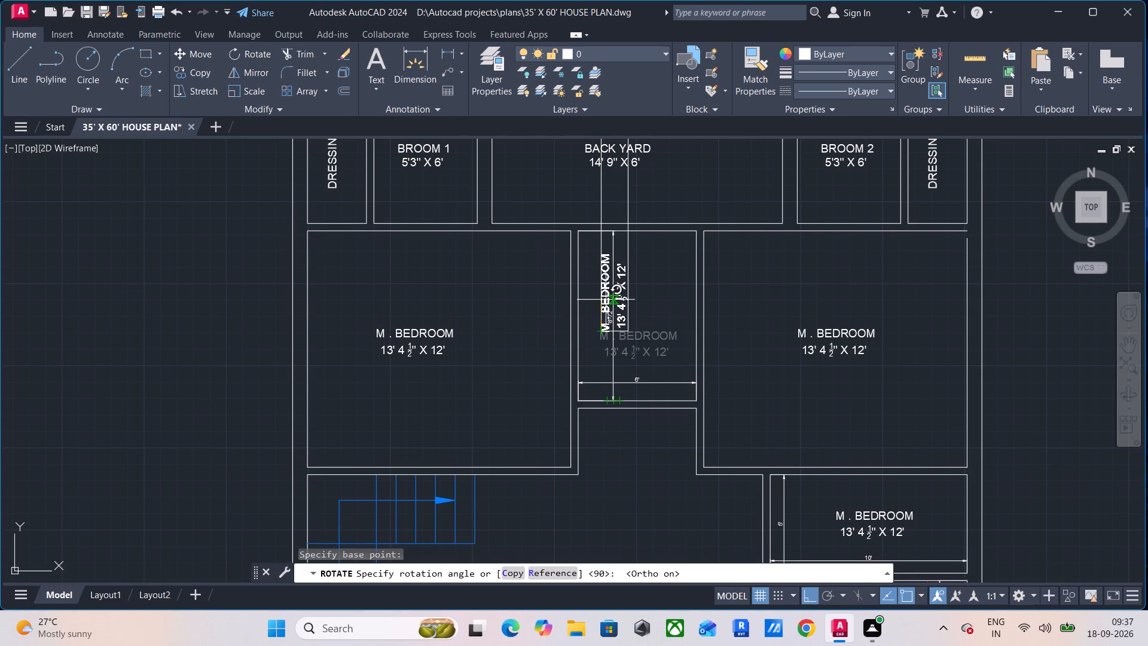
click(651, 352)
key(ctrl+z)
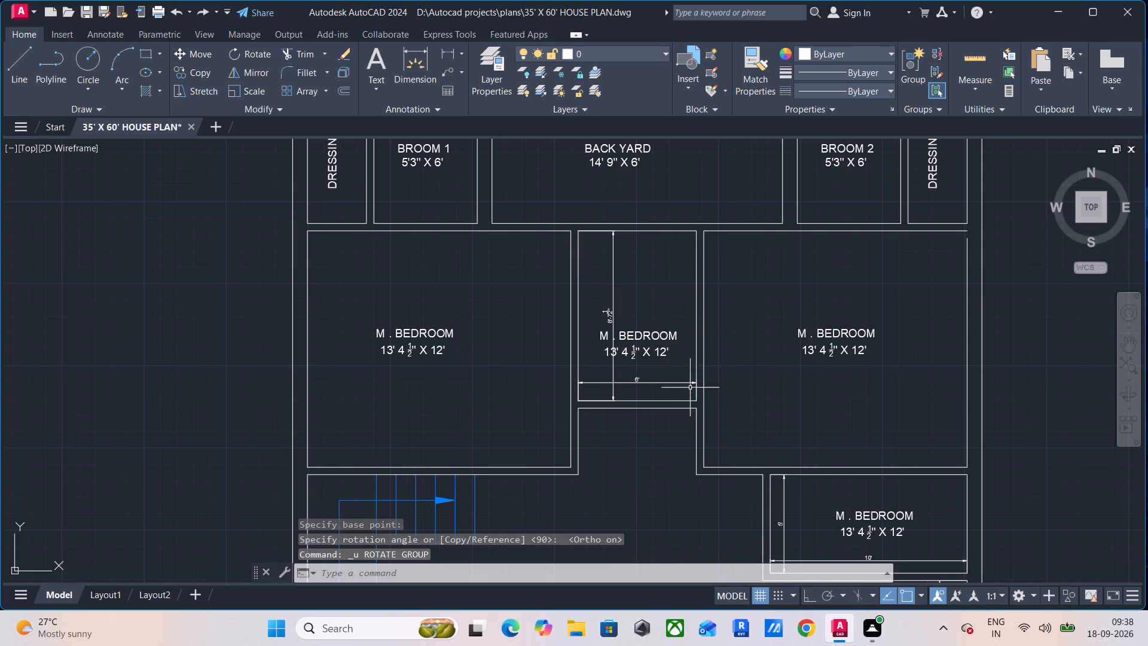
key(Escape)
Replace the whole text of the copied M . BEDROOM label in the narrow middle room with BROOM 3.
scroll(651, 345, up, 1)
middle_drag(651, 344, 700, 336)
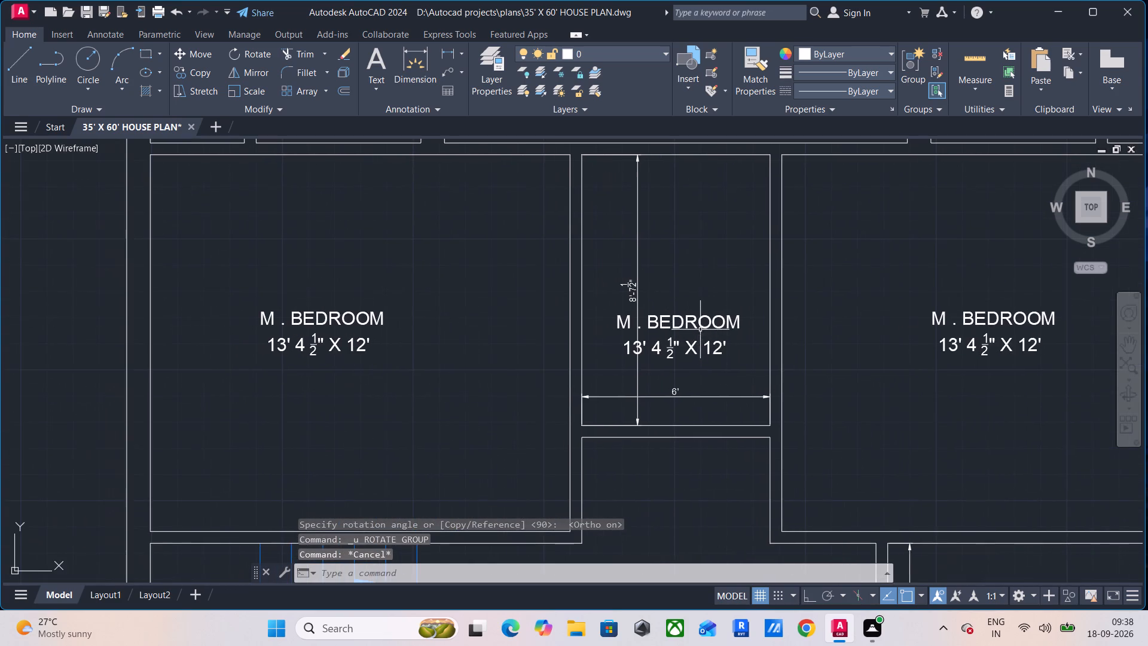
scroll(696, 317, up, 1)
double_click(679, 325)
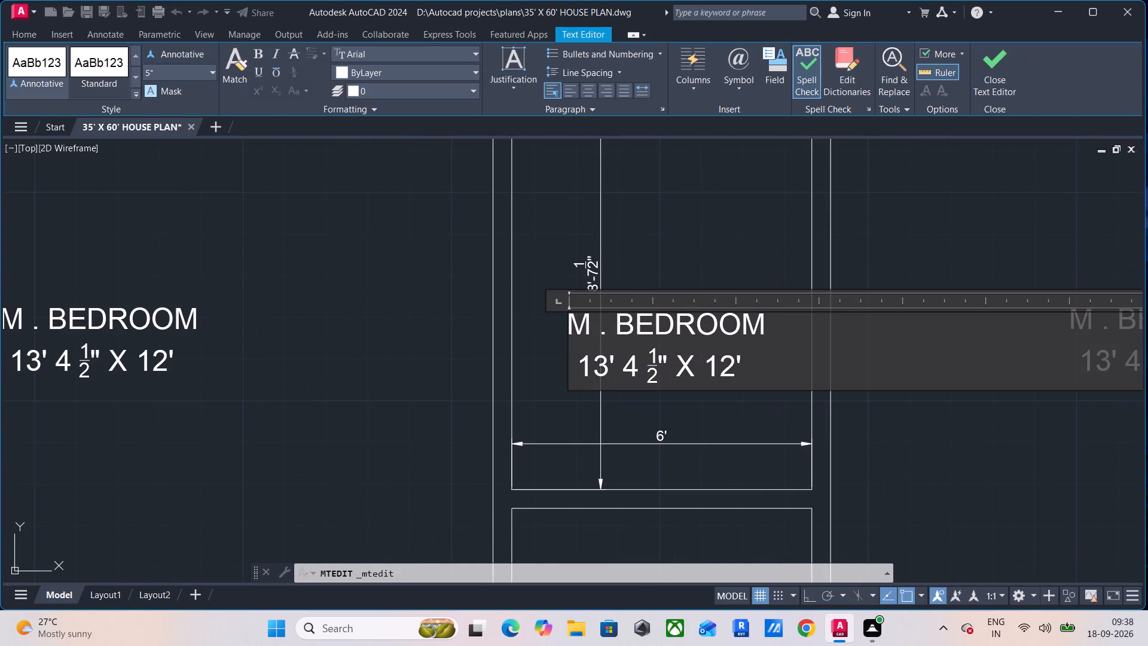
drag(759, 365, 560, 306)
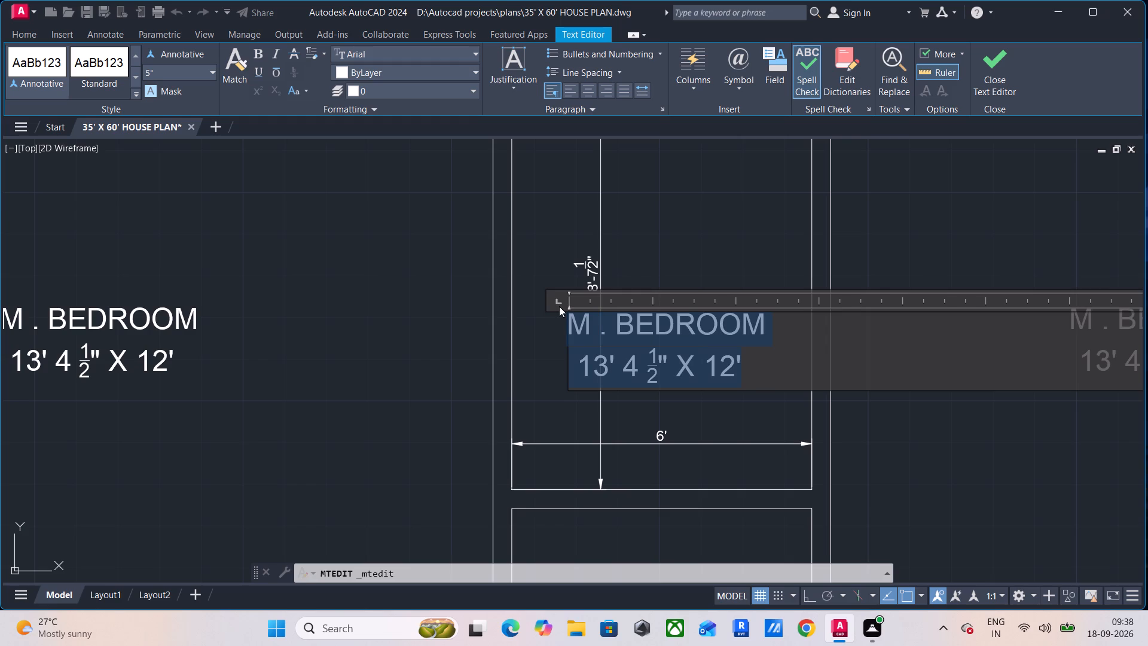
text(BROO)
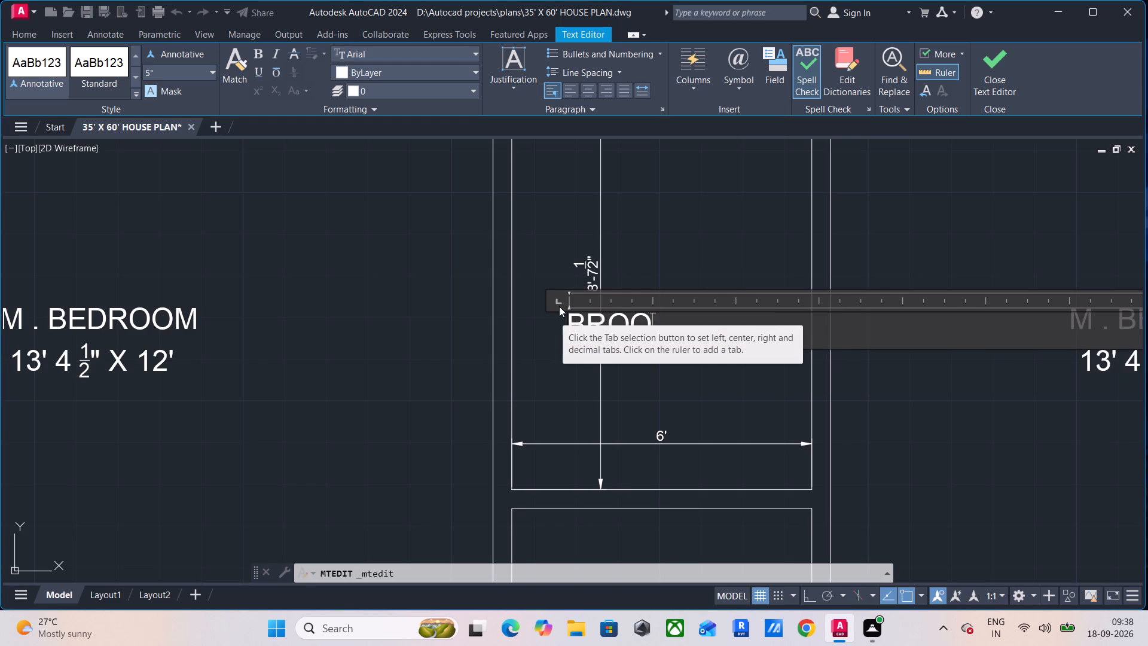
key(m)
key(space)
key(3)
Add the size 6' X 8'7 1/2" as a second line under BROOM 3 and finish the text edit.
key(Return)
key(space)
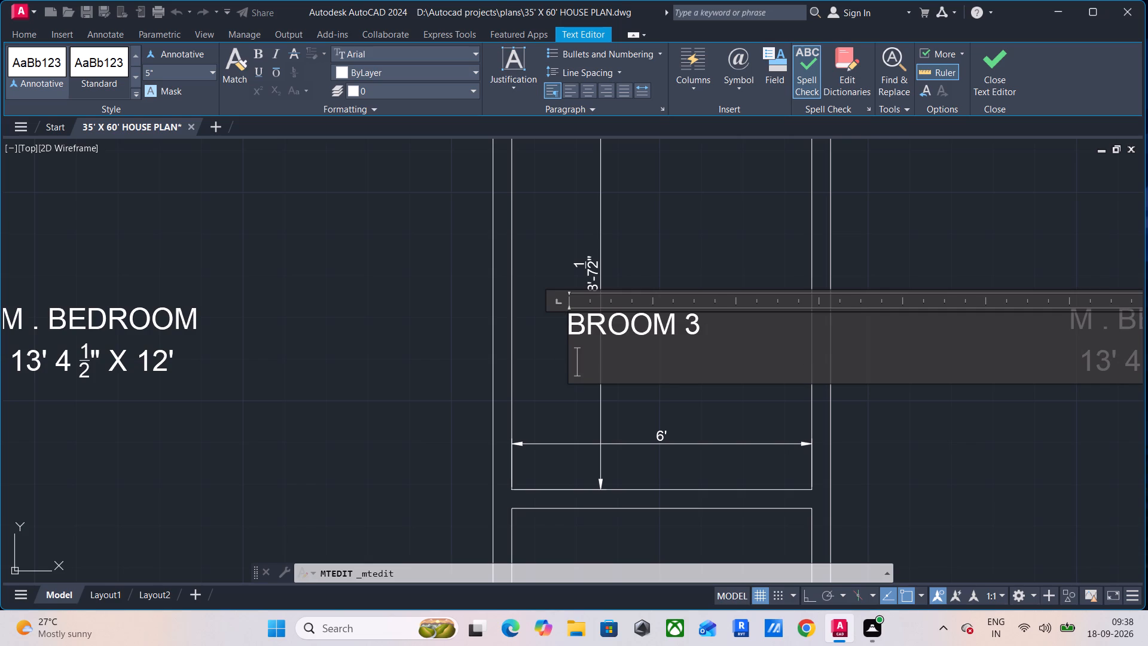
text(6' X)
key(space)
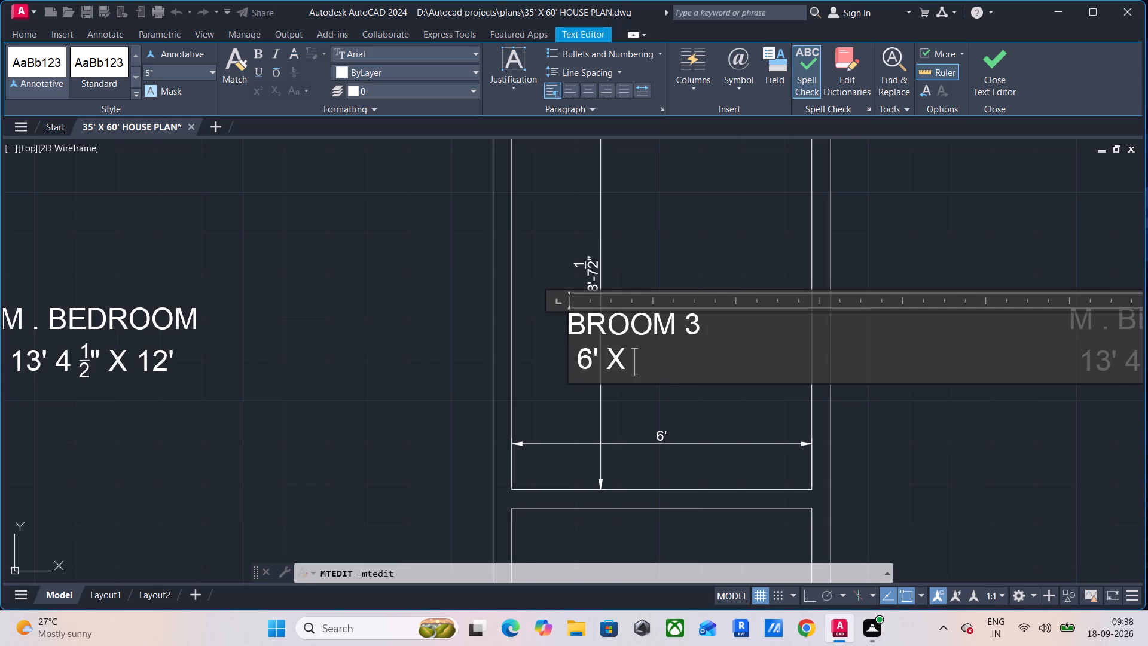
key(8)
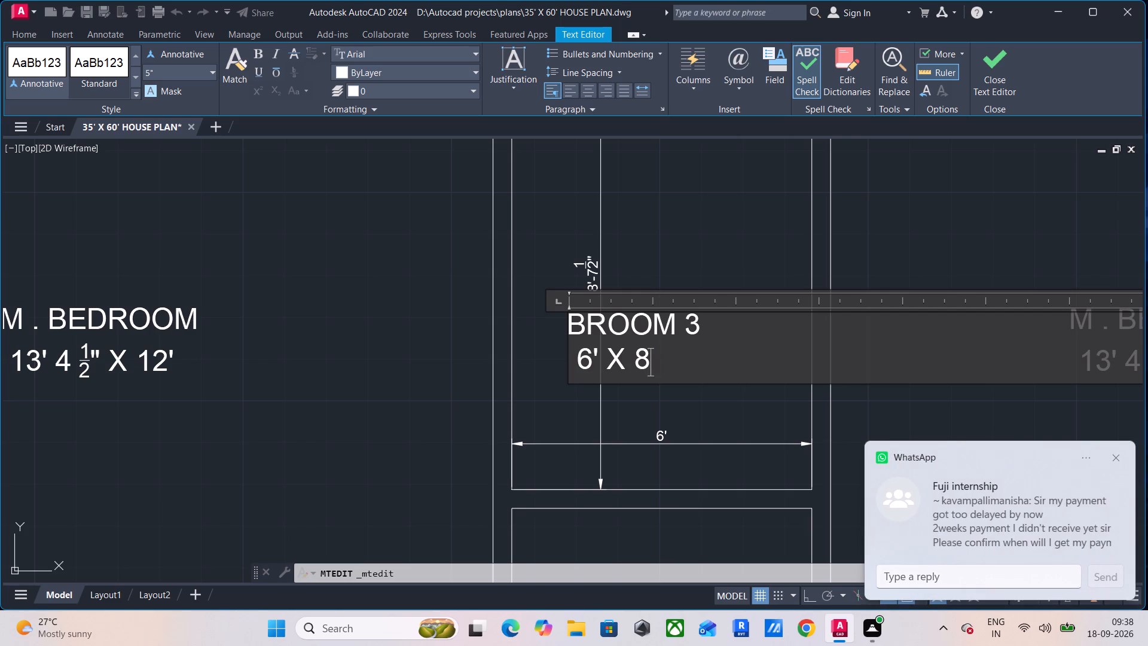
key(apostrophe)
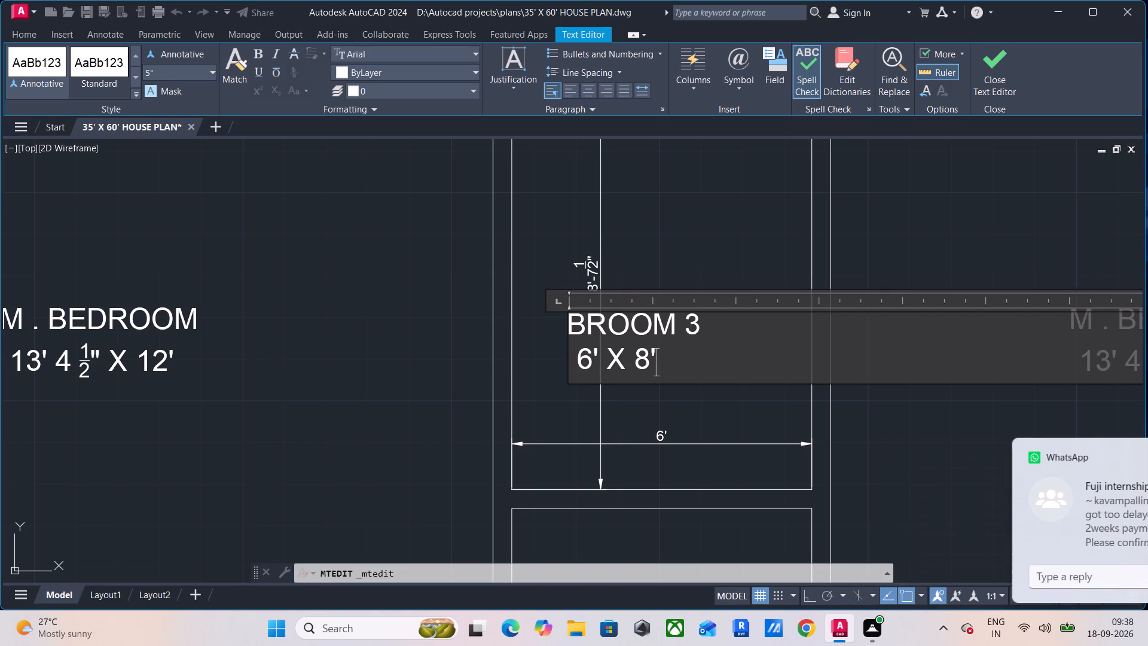
key(7)
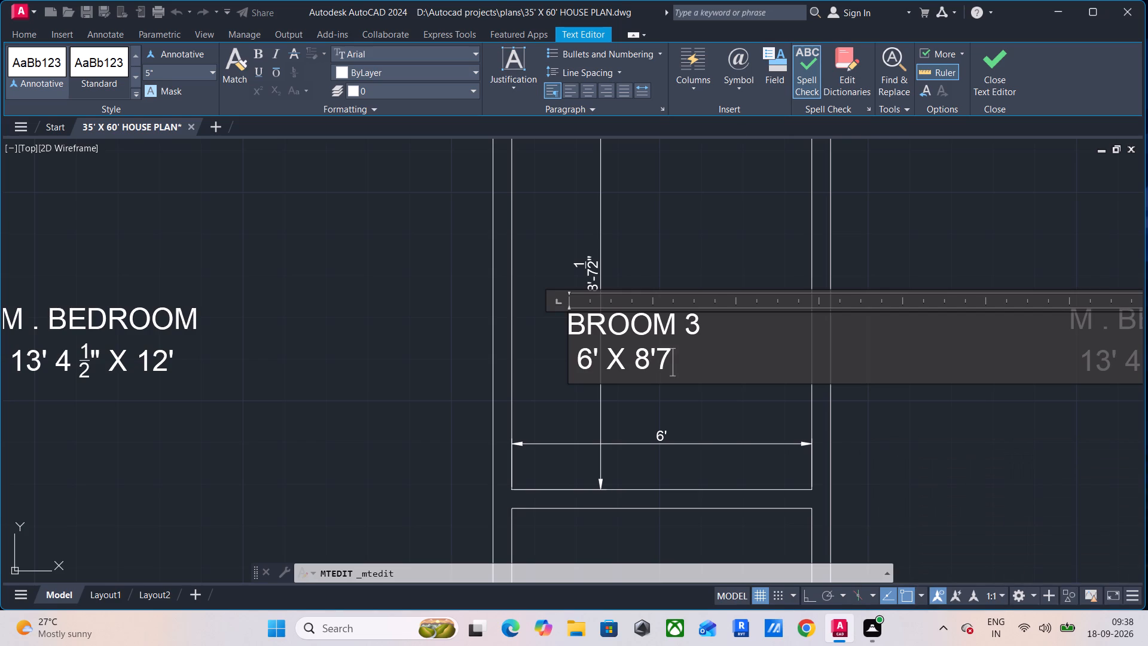
key(space)
text(1/2)
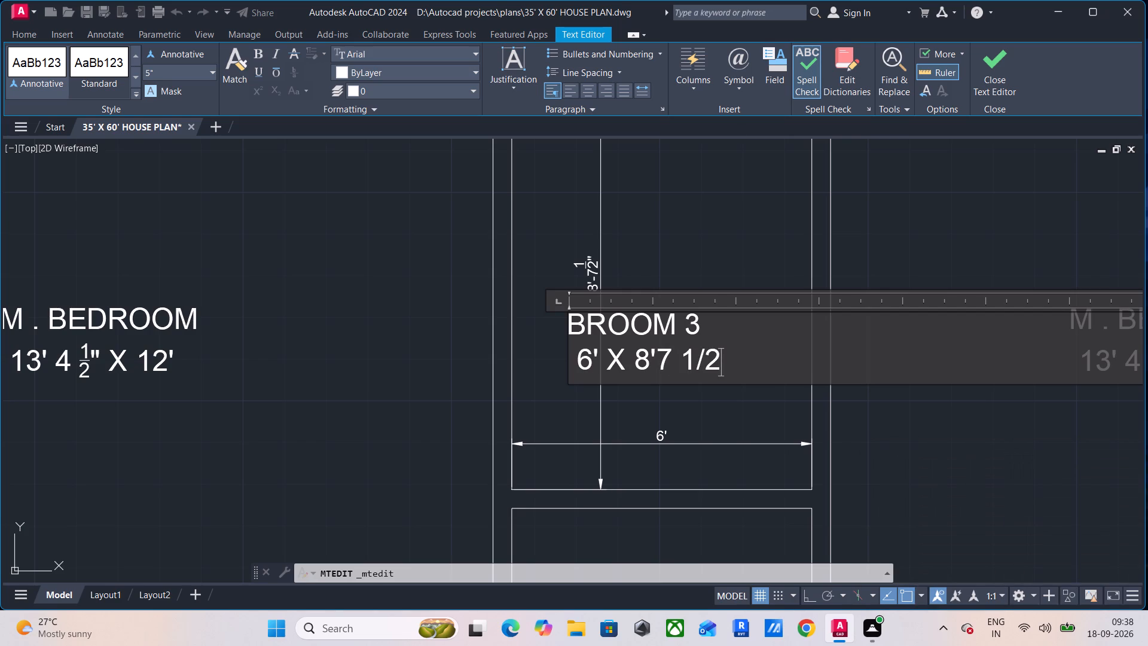
key(apostrophe)
key(BackSpace)
key(shift+quotedbl)
key(BackSpace)
key(BackSpace)
key(shift+quotedbl)
key(Return)
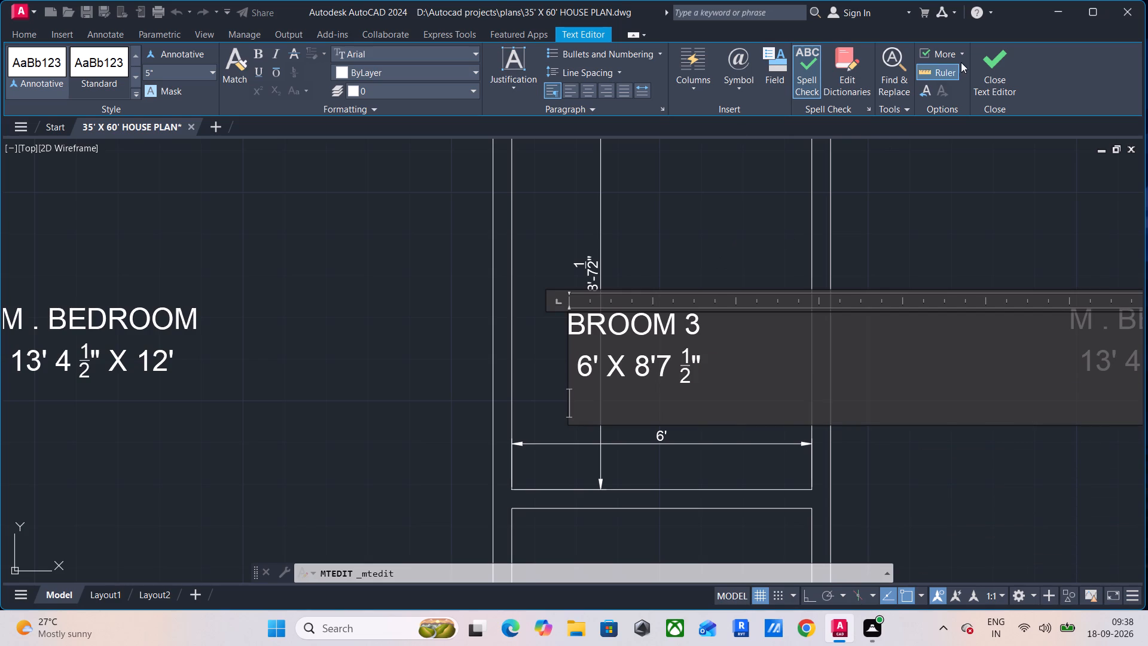
click(993, 56)
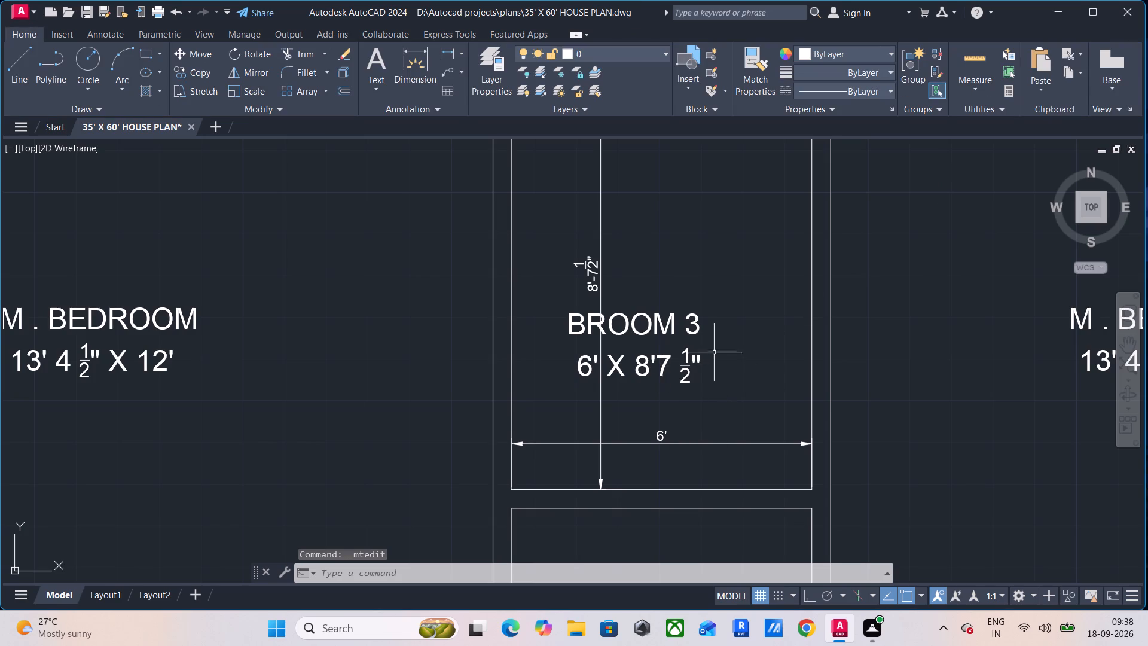
Delete the height and width dimensions inside the BROOM 3 room.
middle_drag(715, 350, 785, 364)
drag(738, 196, 709, 223)
click(652, 248)
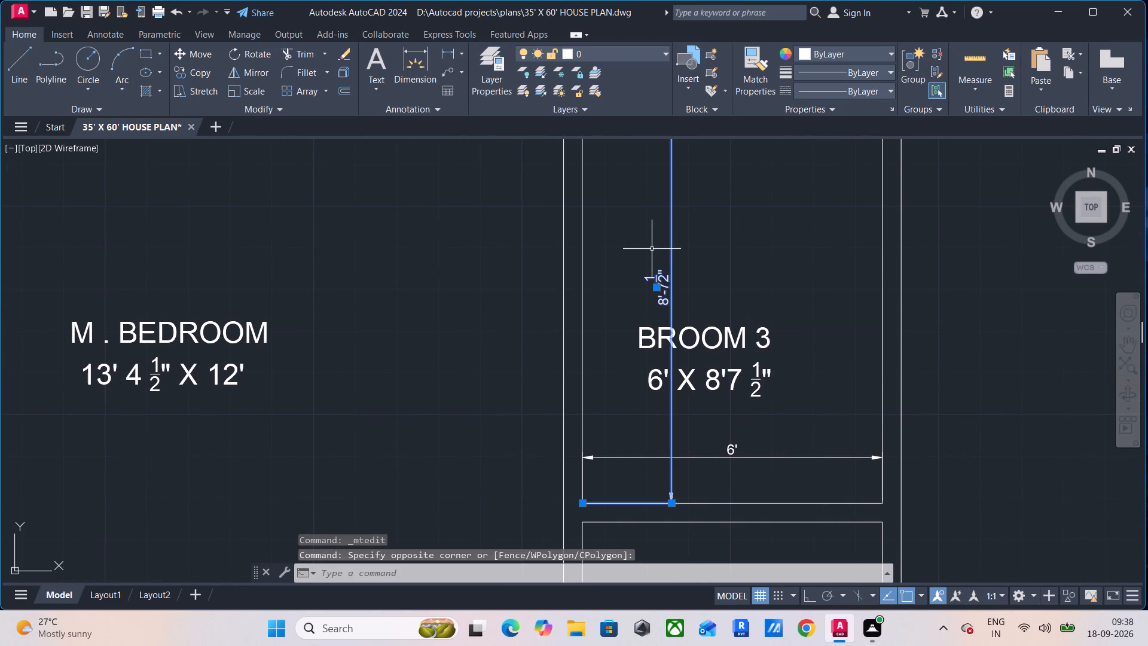
click(787, 438)
click(770, 476)
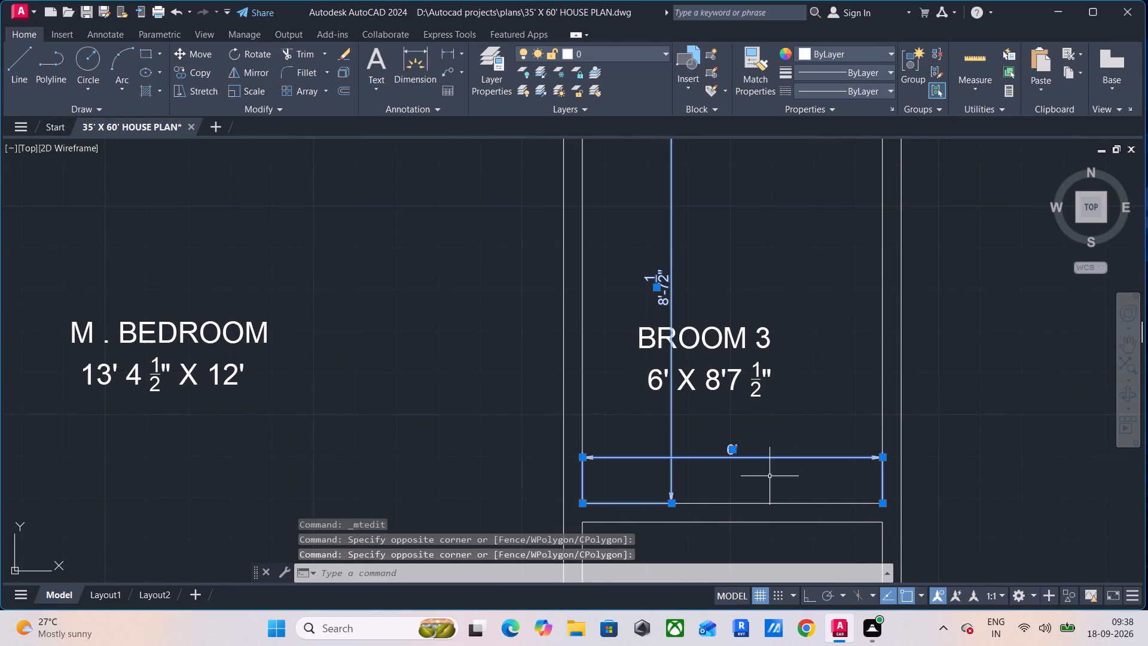
key(Delete)
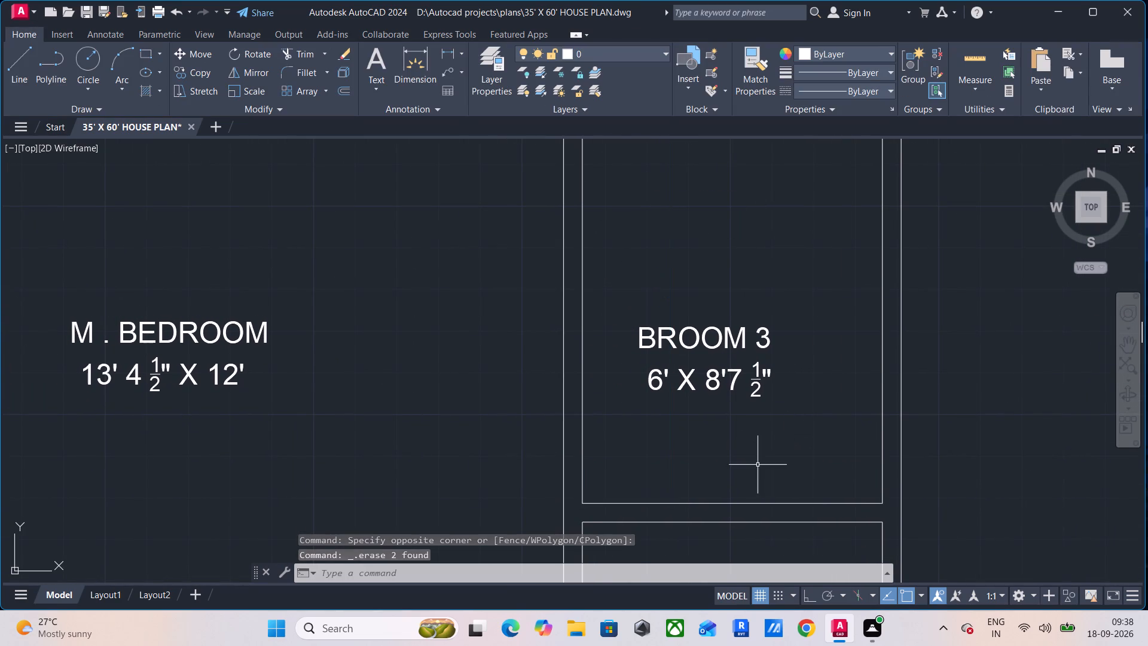
Move the BROOM 3 label up and slightly right to centre it in the narrow room.
scroll(829, 336, down, 3)
middle_drag(829, 336, 682, 300)
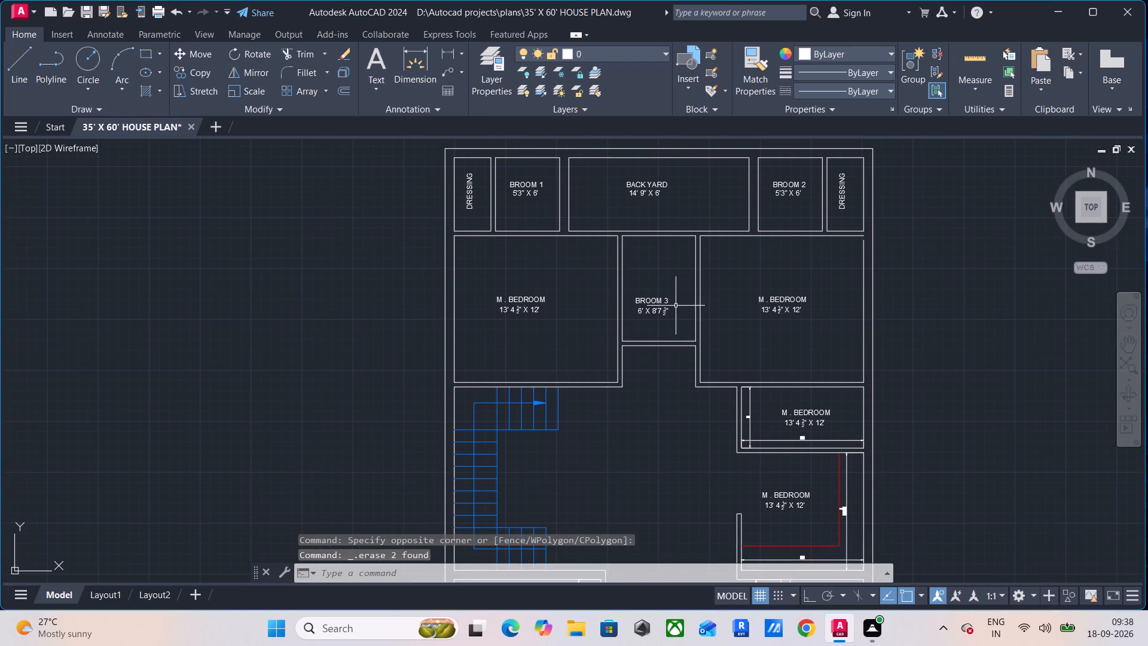
scroll(677, 304, up, 1)
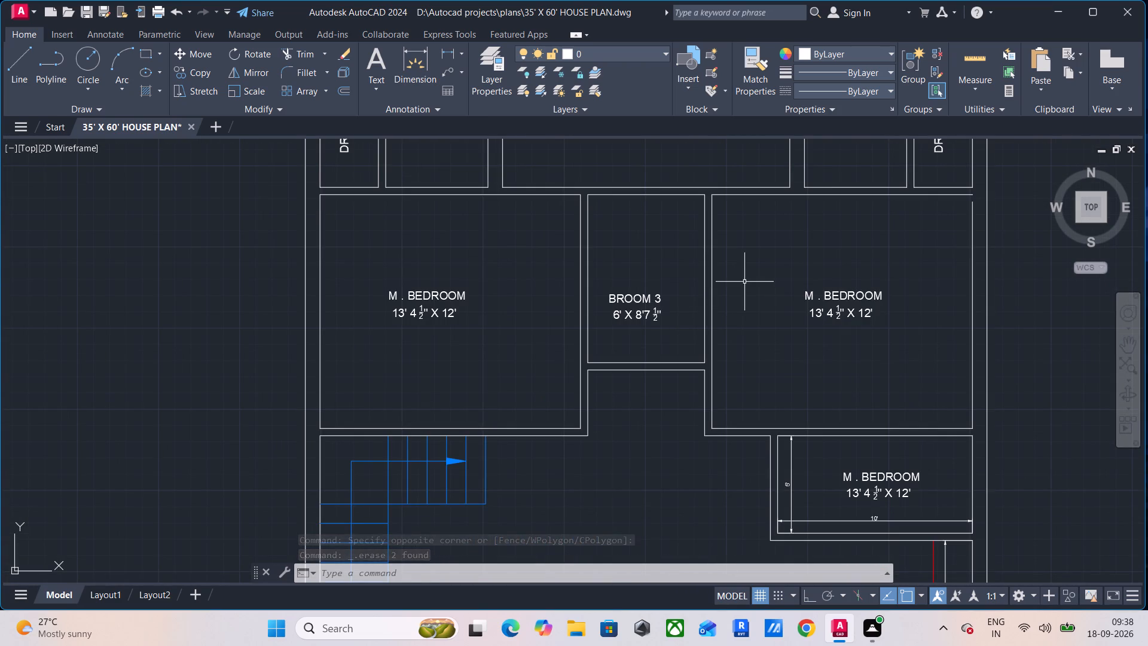
drag(665, 270, 662, 276)
click(612, 337)
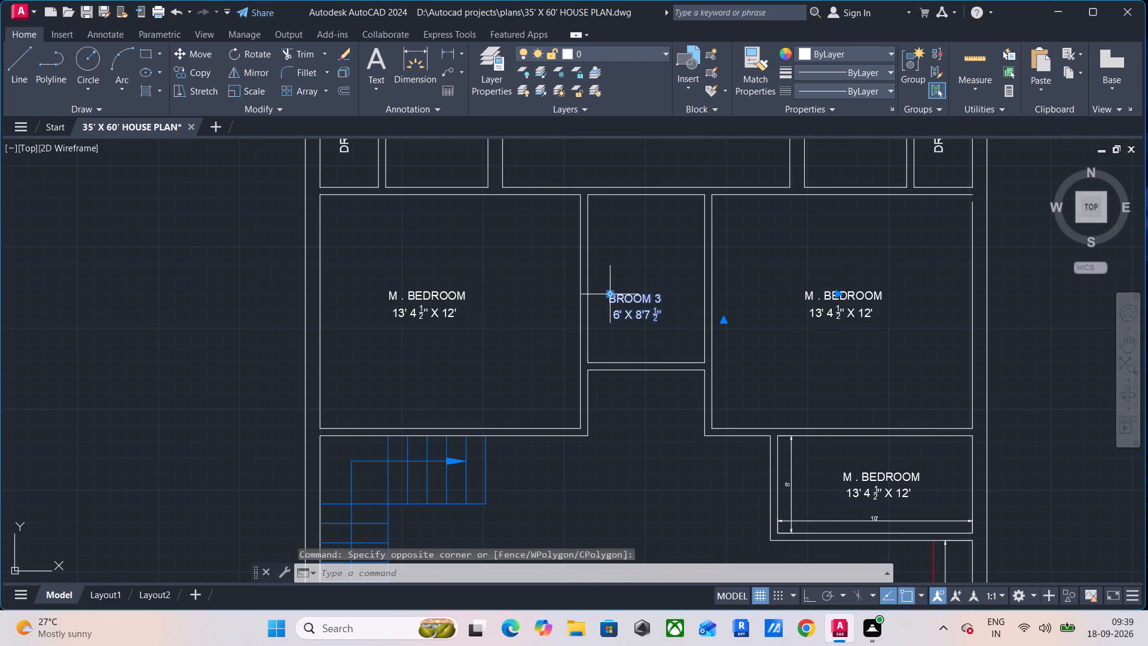
drag(610, 294, 610, 287)
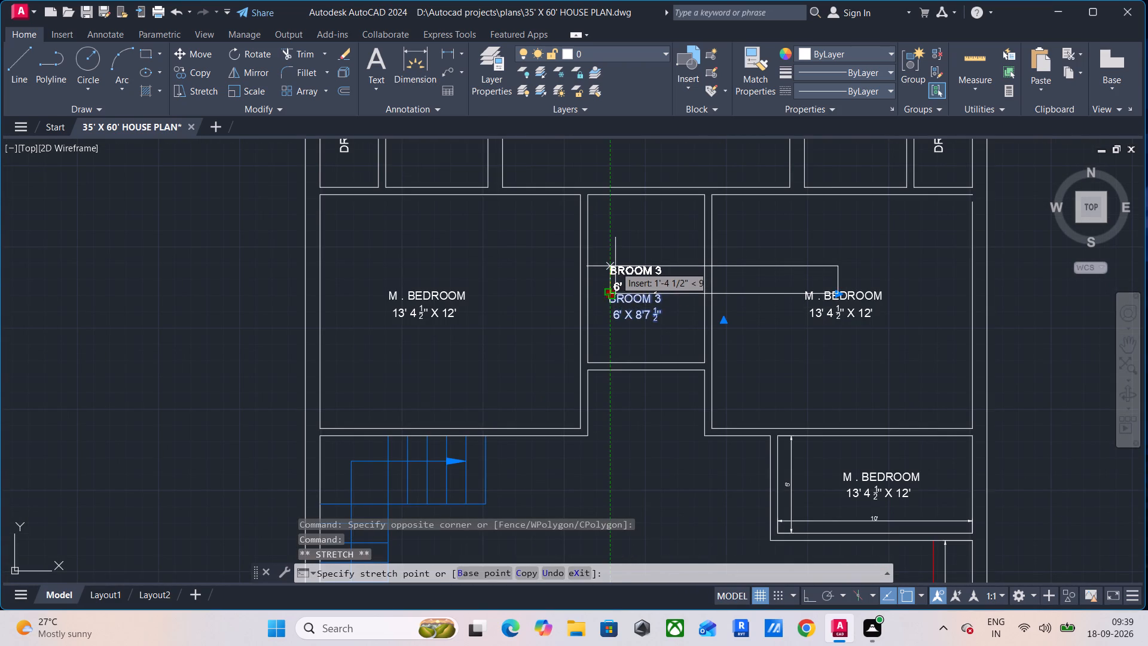
click(622, 266)
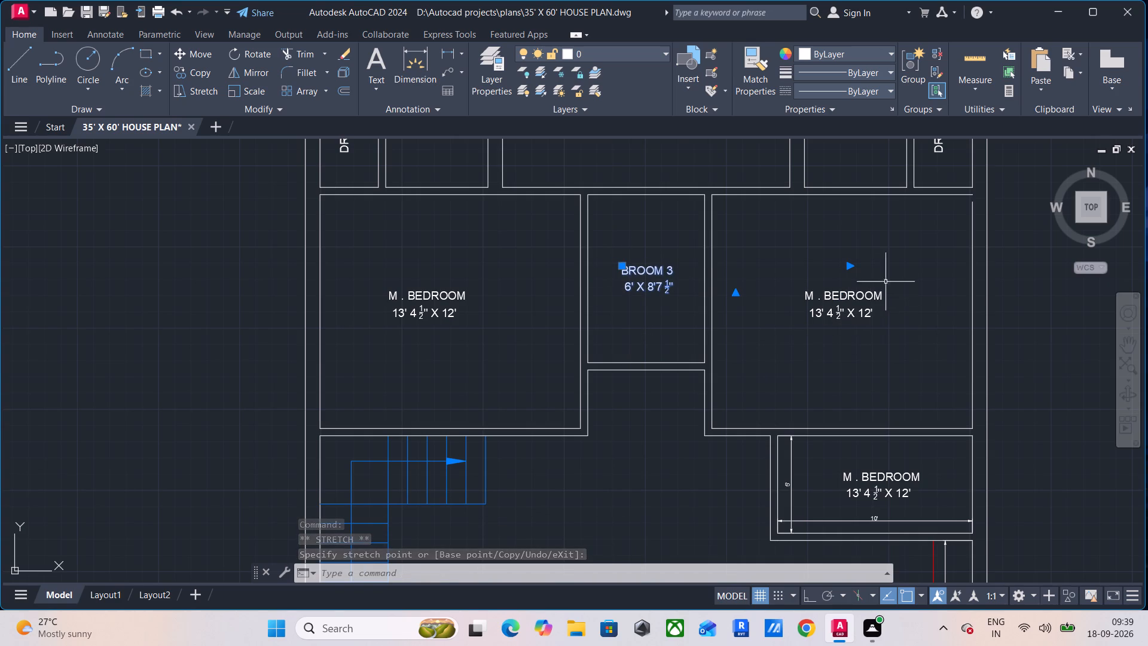
click(832, 365)
click(746, 355)
key(Escape)
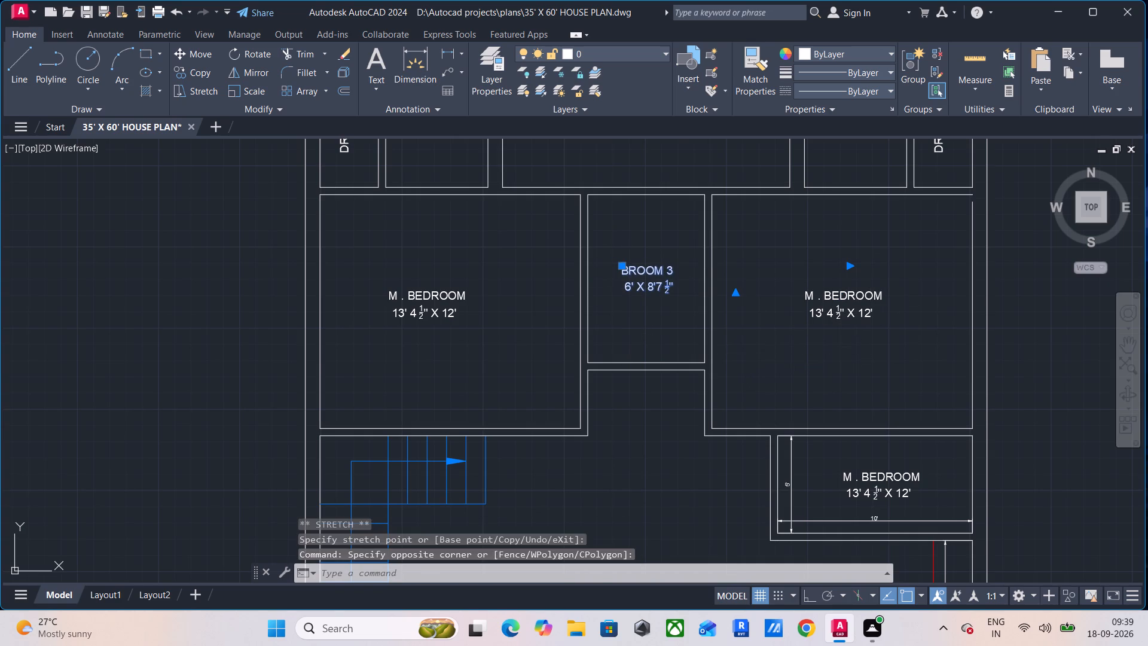
key(Escape)
key(Escape)
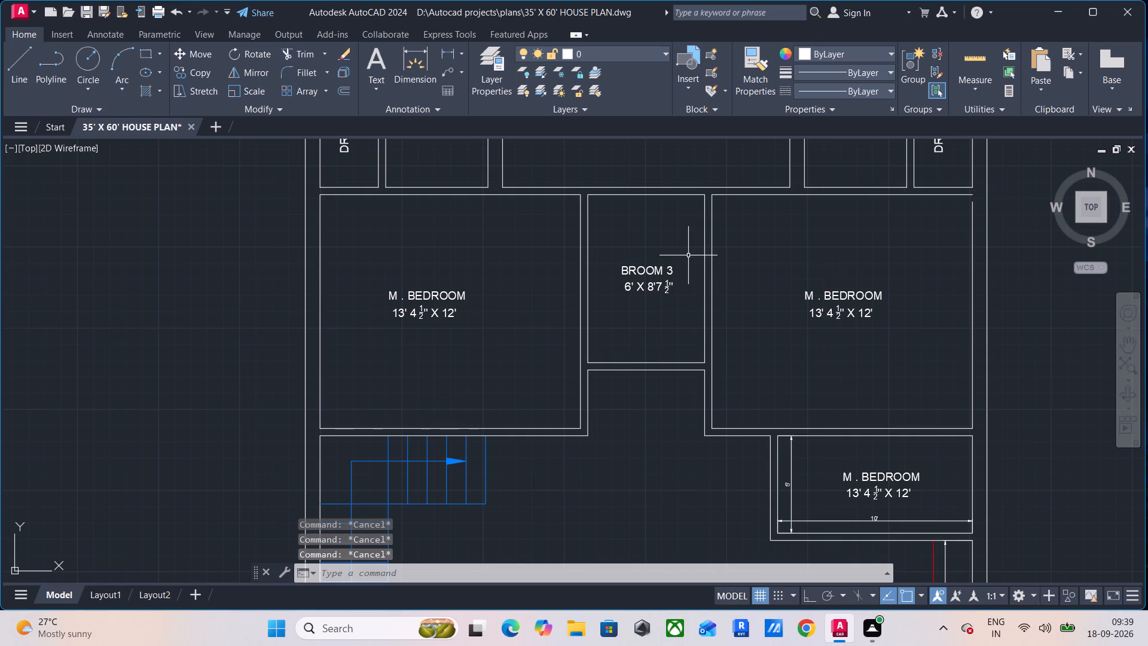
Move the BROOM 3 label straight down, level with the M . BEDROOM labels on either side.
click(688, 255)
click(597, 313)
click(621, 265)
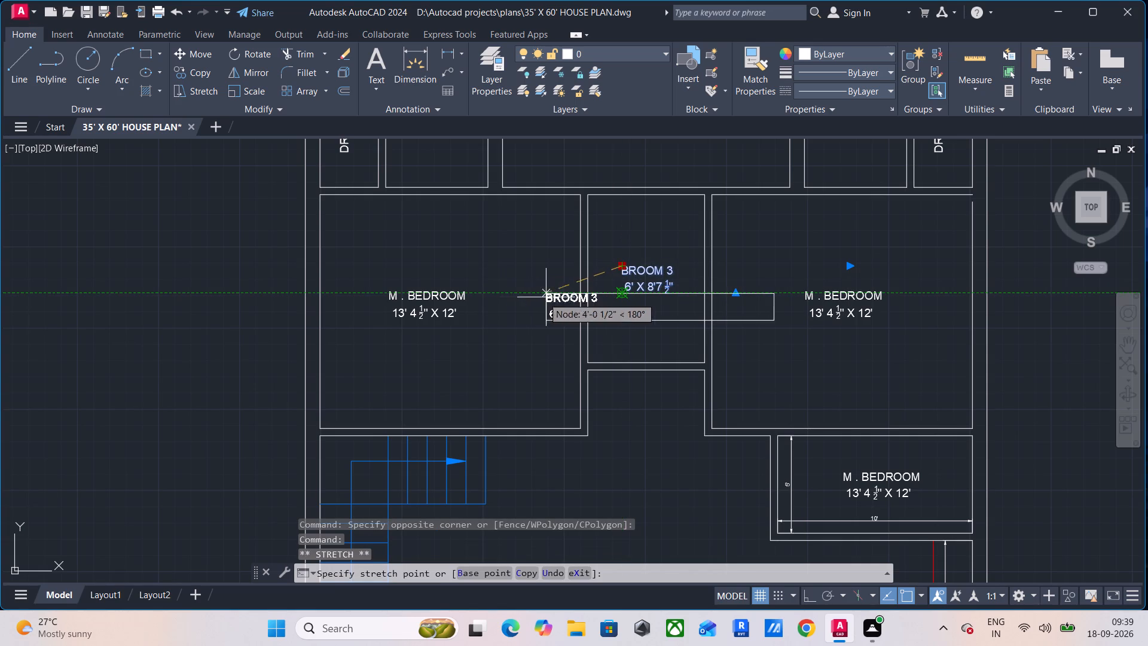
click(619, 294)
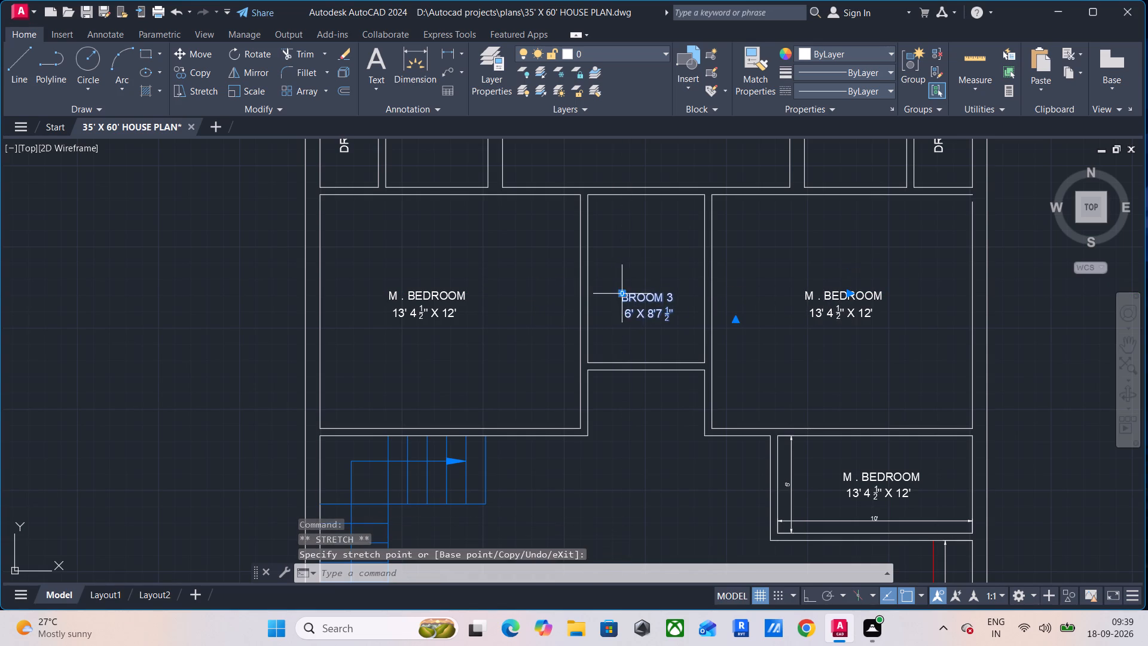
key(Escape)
Move the BROOM 3 label straight up, slightly above the level of the neighbouring M . BEDROOM labels.
middle_drag(800, 334, 838, 313)
scroll(838, 313, down, 1)
middle_drag(838, 314, 836, 322)
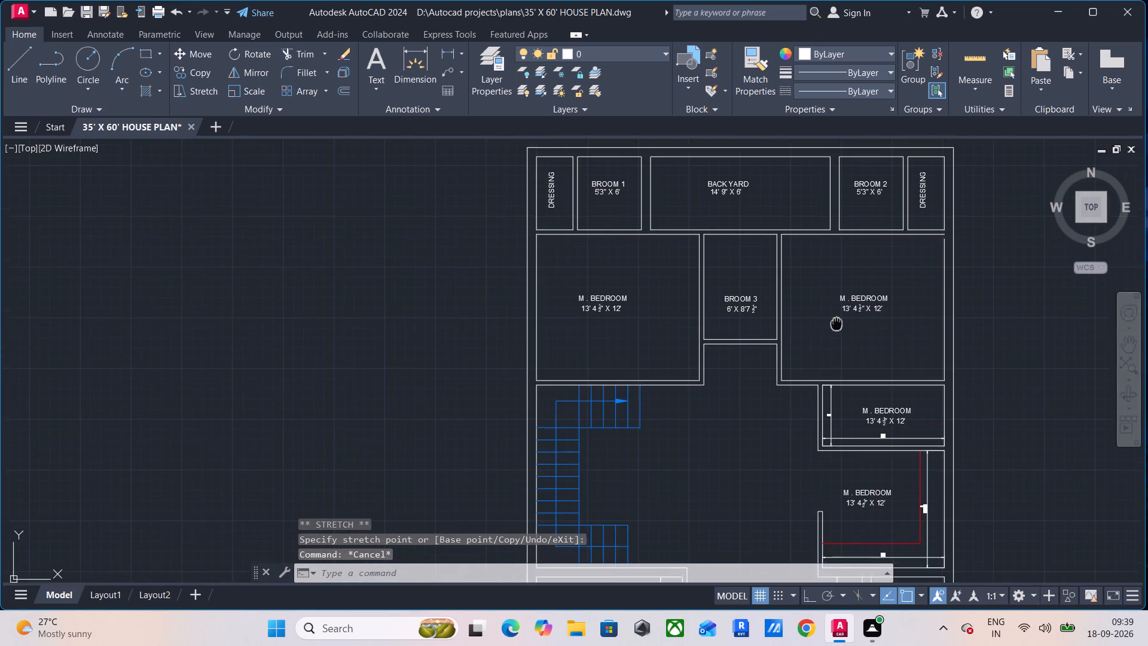
middle_drag(836, 322, 755, 342)
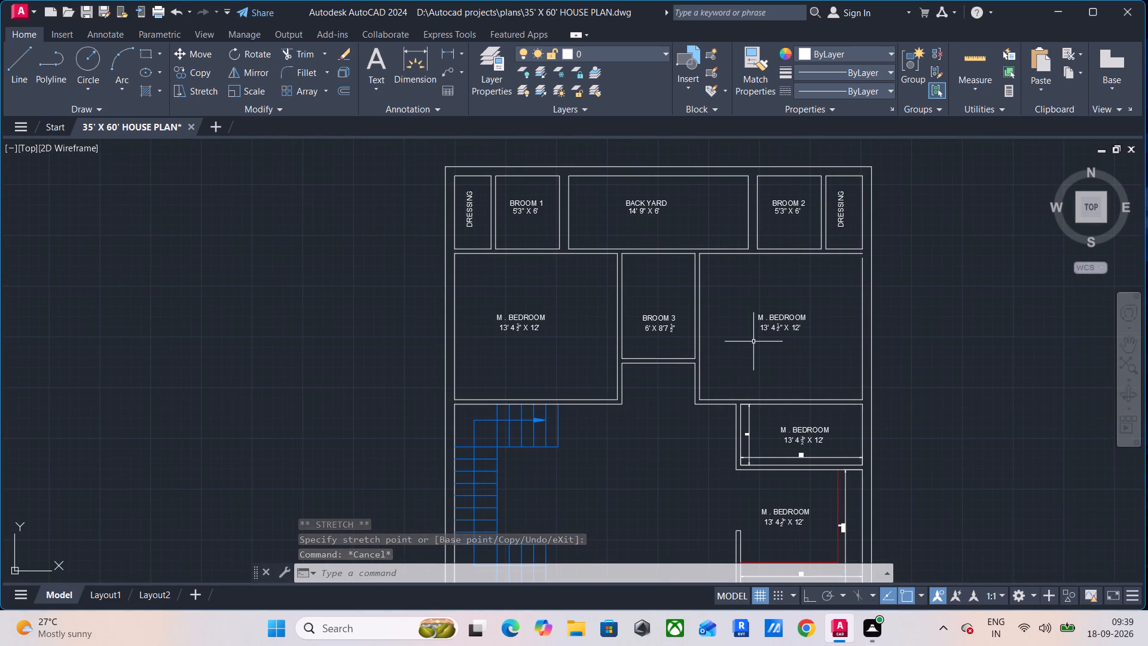
click(662, 303)
click(634, 334)
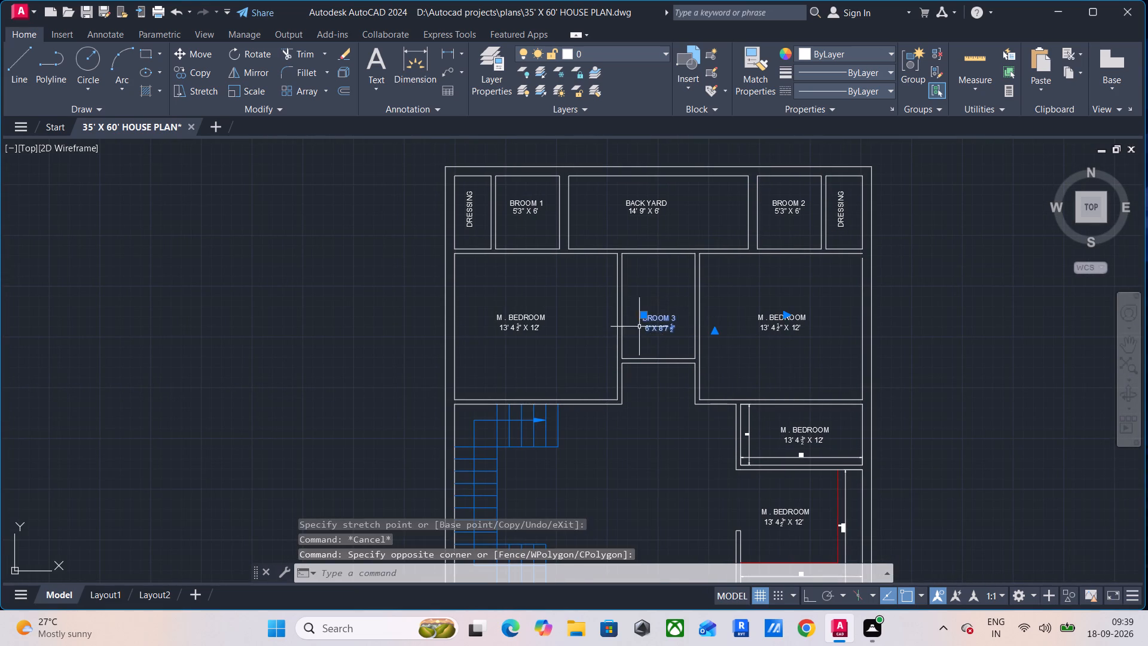
click(643, 317)
click(643, 297)
key(Escape)
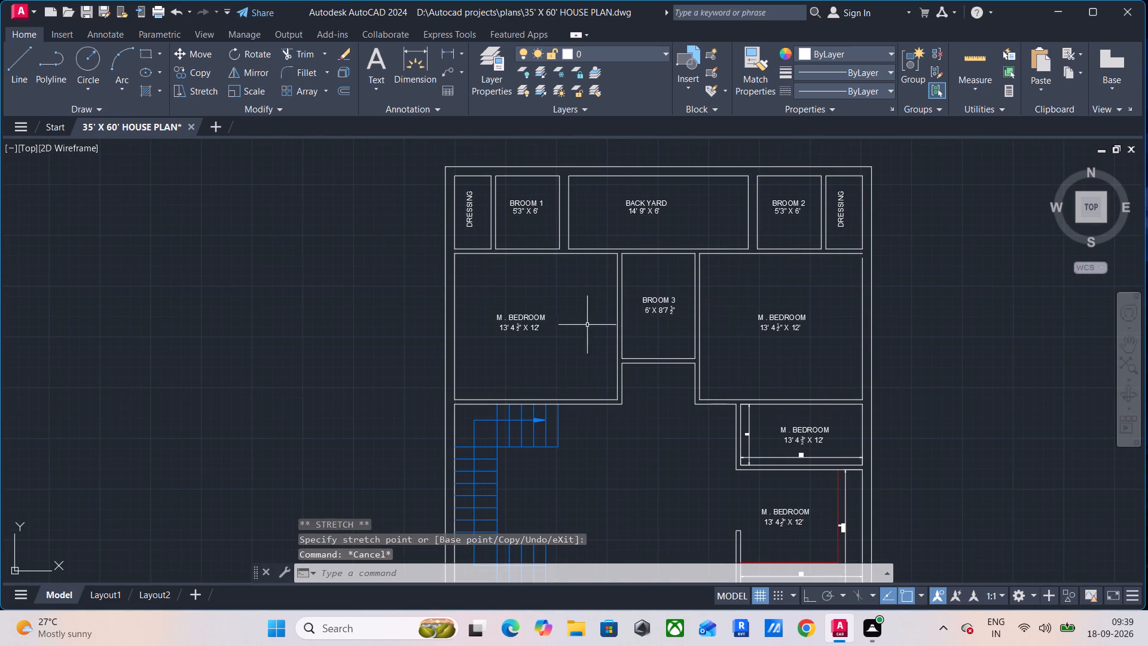
Move the two upper M . BEDROOM labels together straight up, level with the BROOM 3 label.
drag(574, 306, 566, 312)
click(480, 345)
drag(816, 291, 813, 298)
click(749, 345)
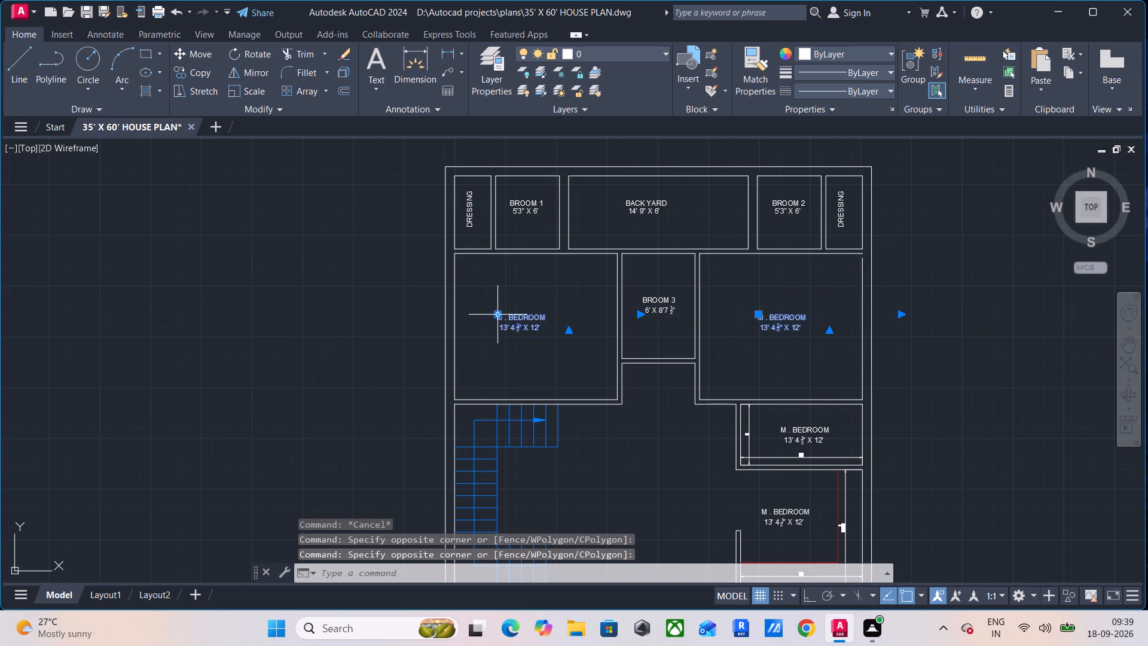
text(M)
key(space)
click(500, 318)
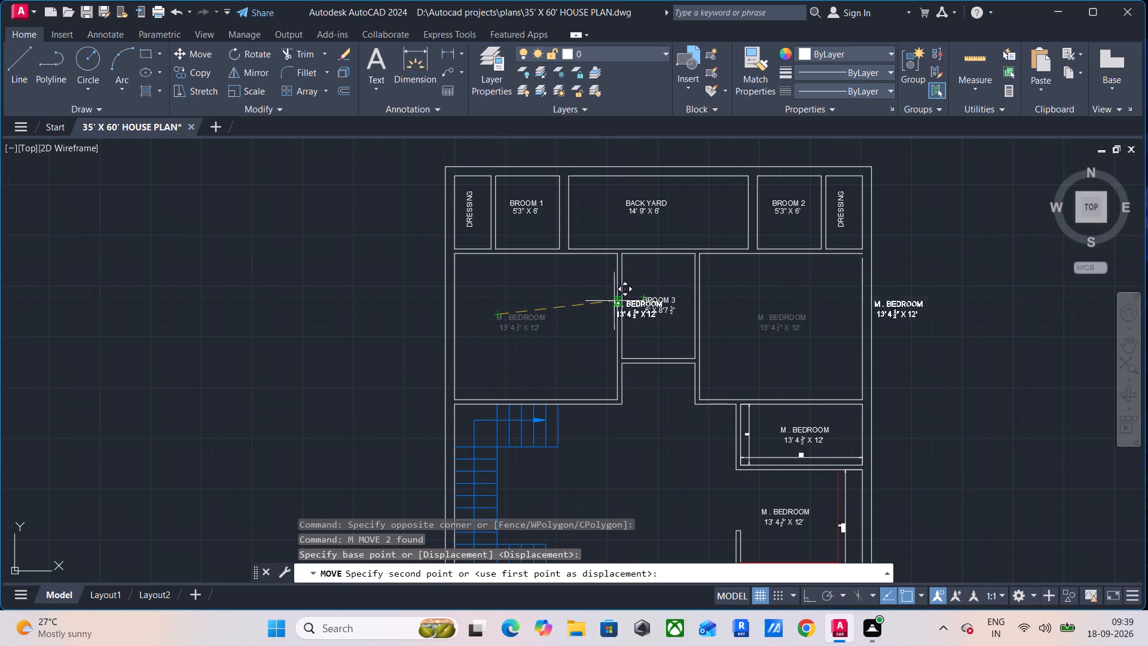
click(497, 301)
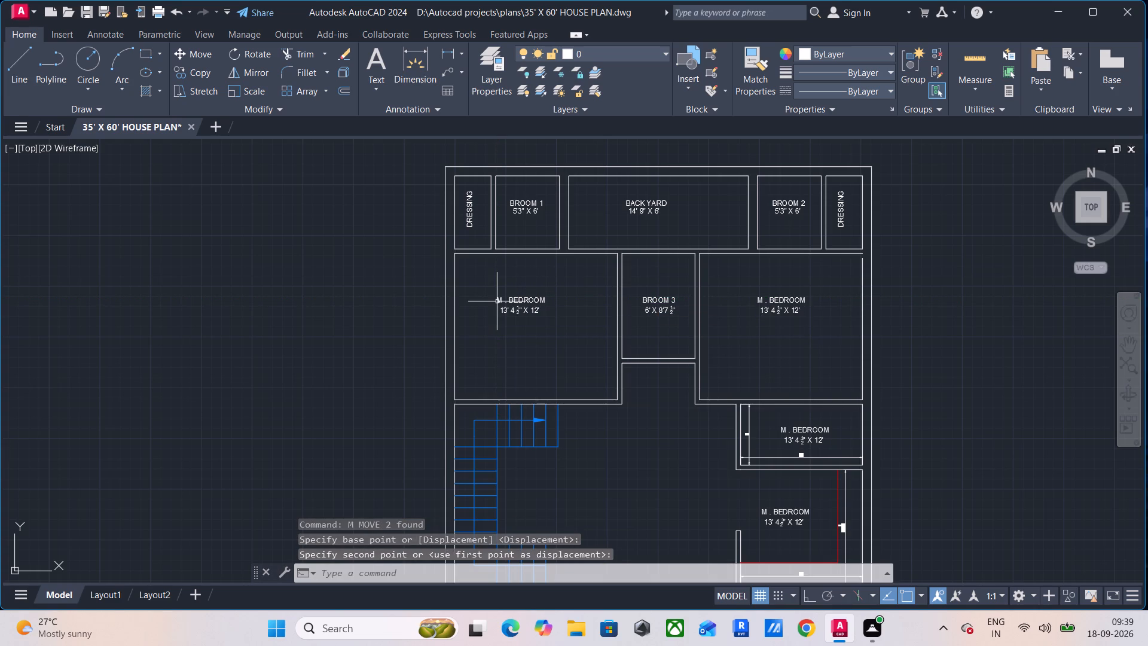
Replace the M . BEDROOM label in the small room directly below the right-hand upper bedroom with STORE ROOM, 10' X 5'.
key(Escape)
key(Escape)
key(Escape)
middle_drag(634, 344, 570, 361)
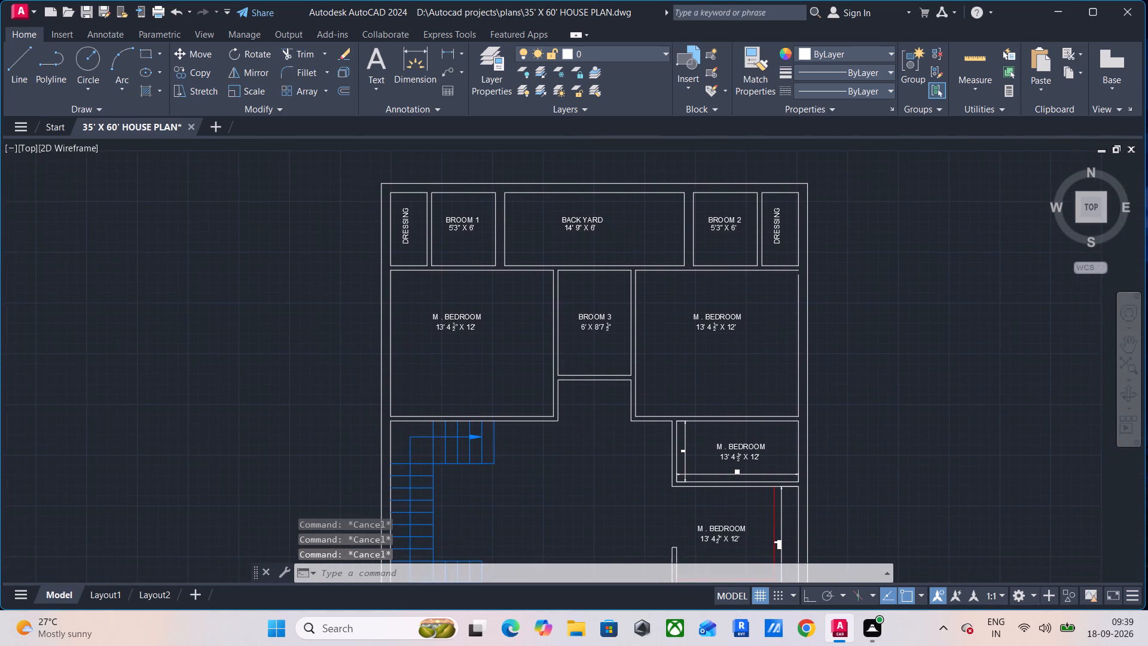
middle_drag(570, 360, 613, 362)
middle_drag(703, 405, 680, 312)
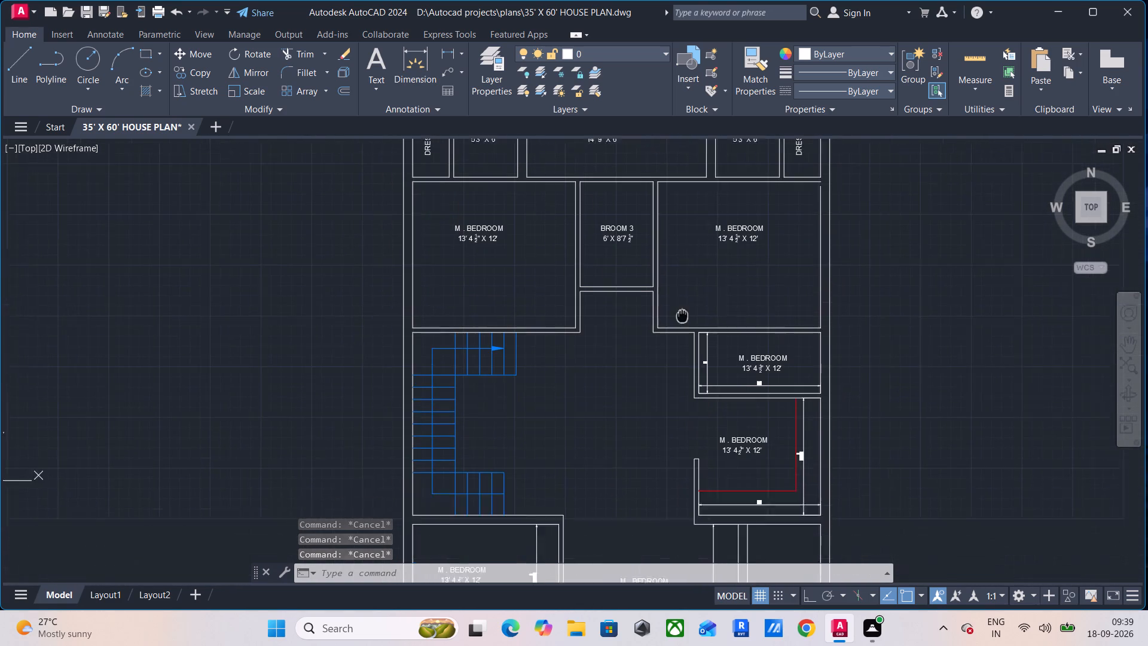
middle_drag(680, 312, 668, 299)
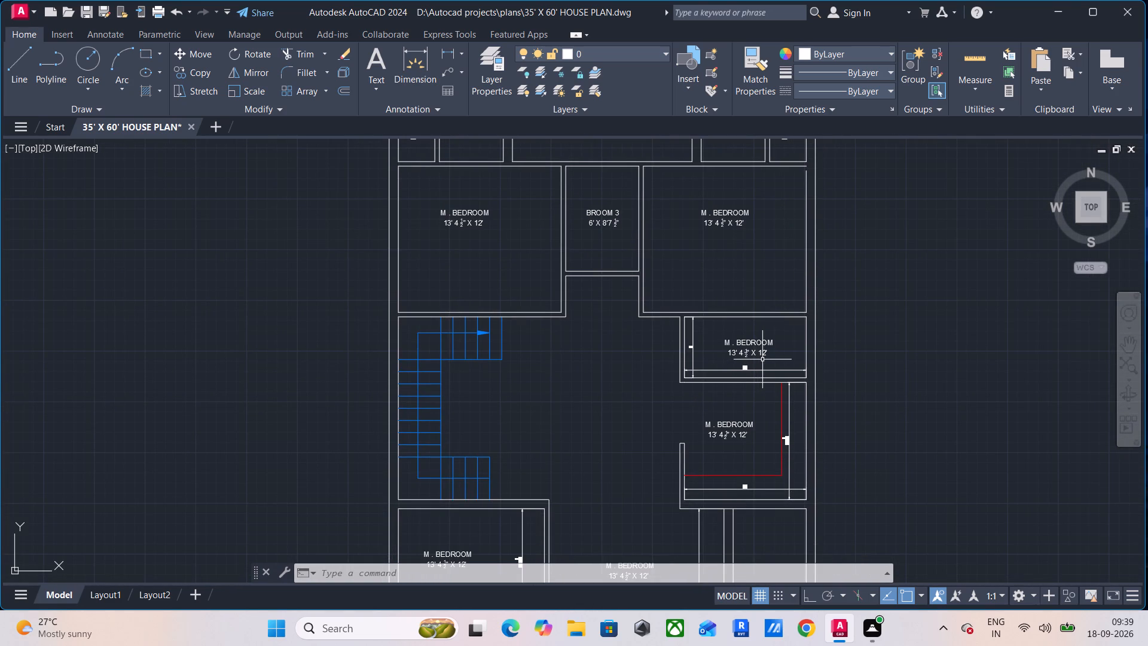
double_click(750, 340)
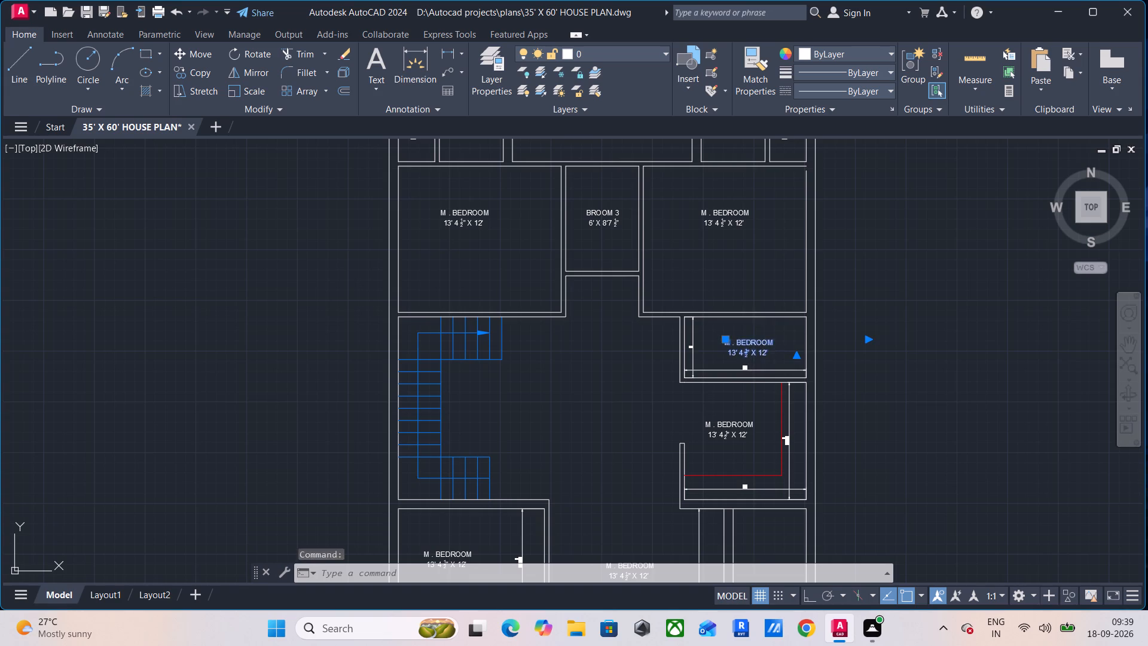
scroll(745, 352, up, 4)
drag(918, 356, 590, 299)
text(STORE ROOM)
key(Return)
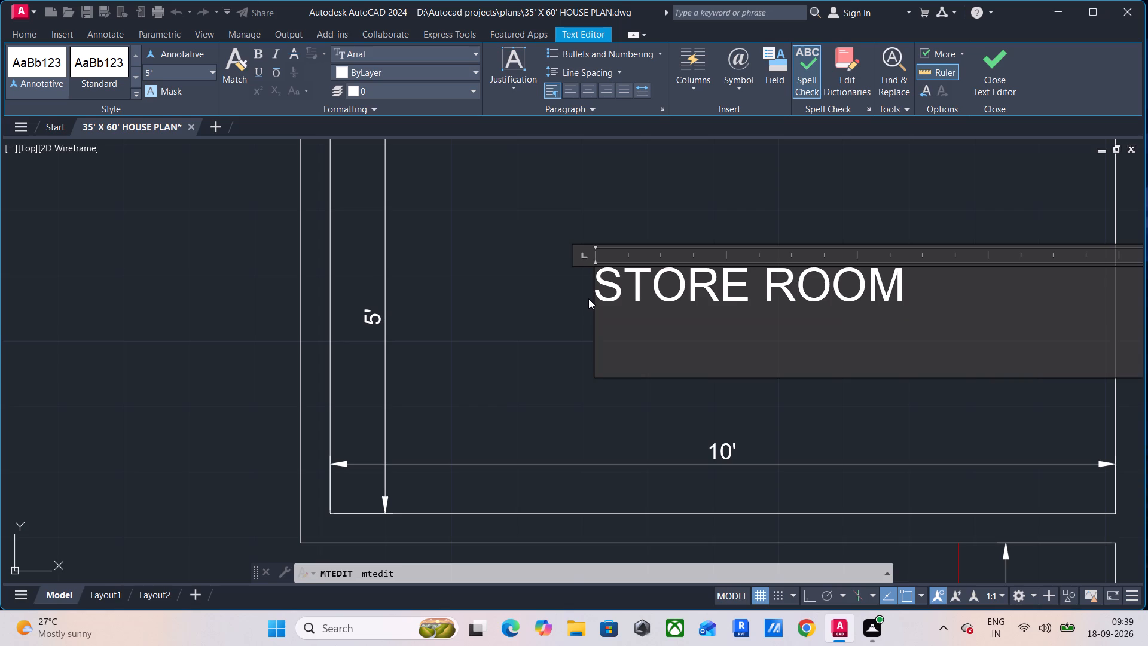
key(space)
text(10' X 5')
key(Return)
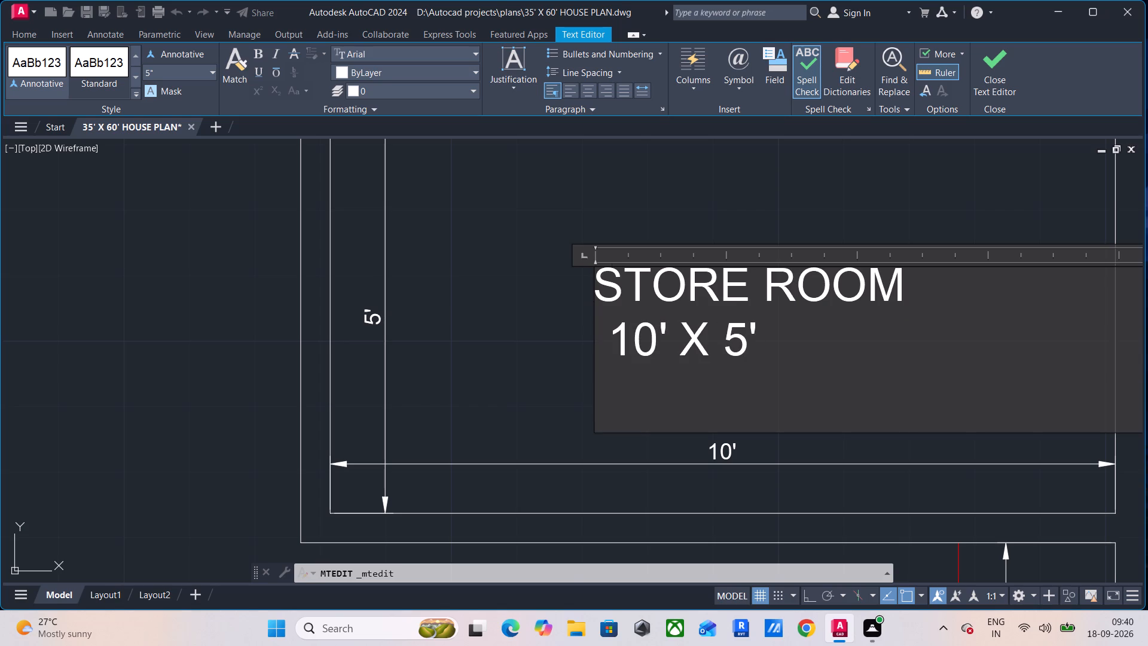
Indent the 10' X 5' line with extra spaces so it sits centred under STORE ROOM.
click(601, 333)
key(space)
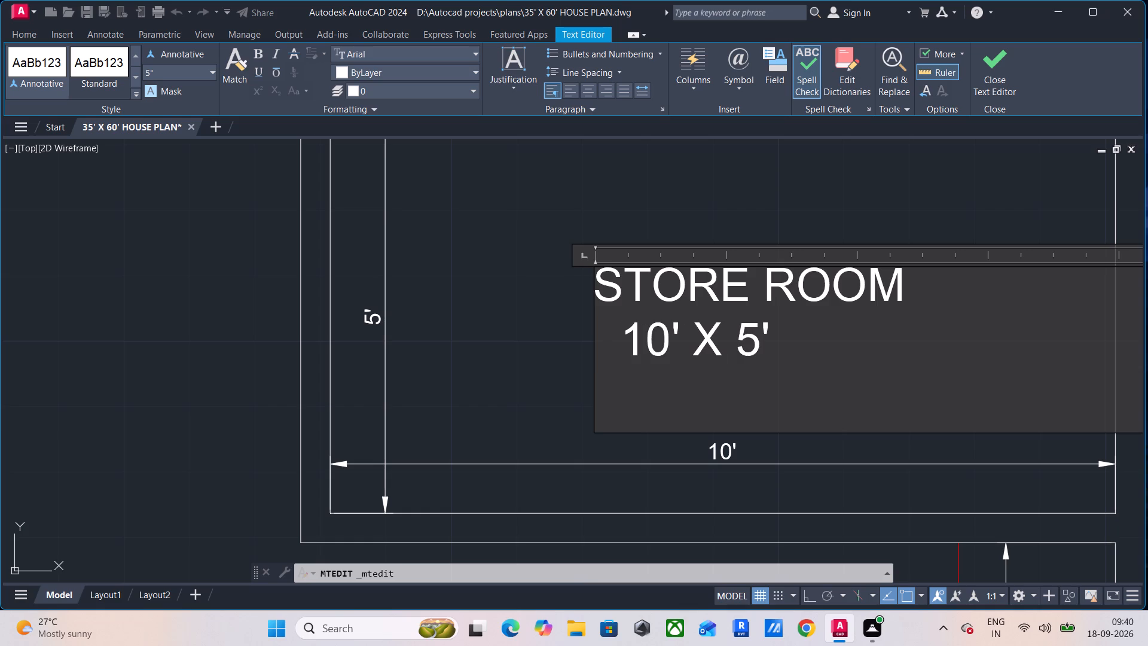
key(space)
key(space)
click(996, 77)
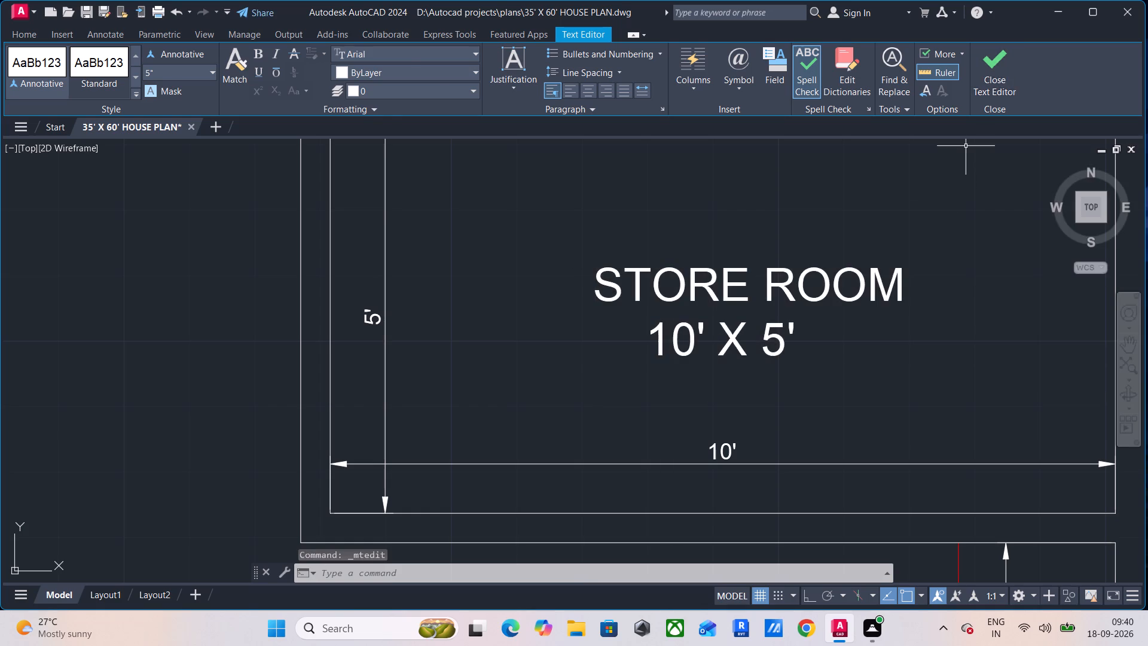
scroll(889, 282, down, 2)
double_click(834, 302)
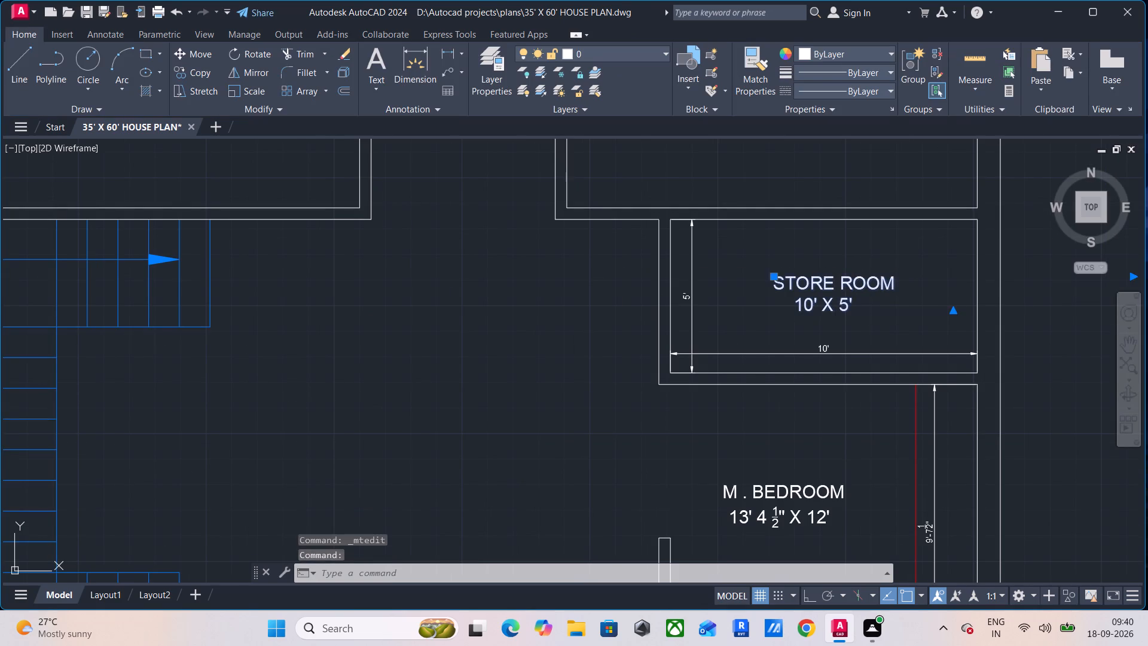
click(795, 303)
key(space)
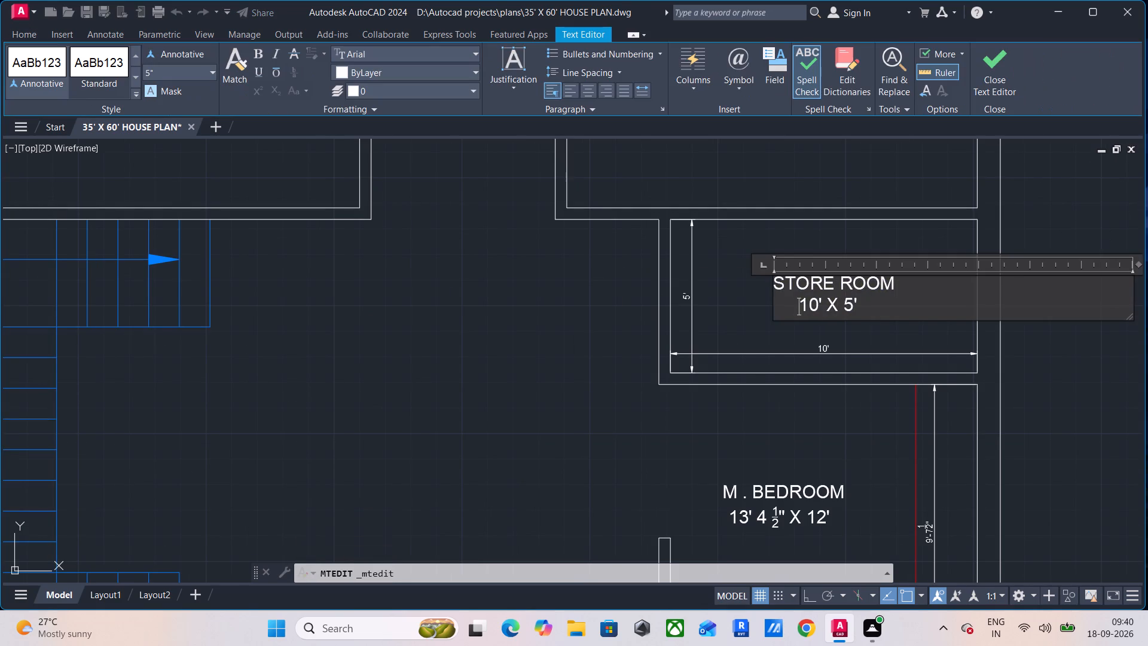
click(1004, 63)
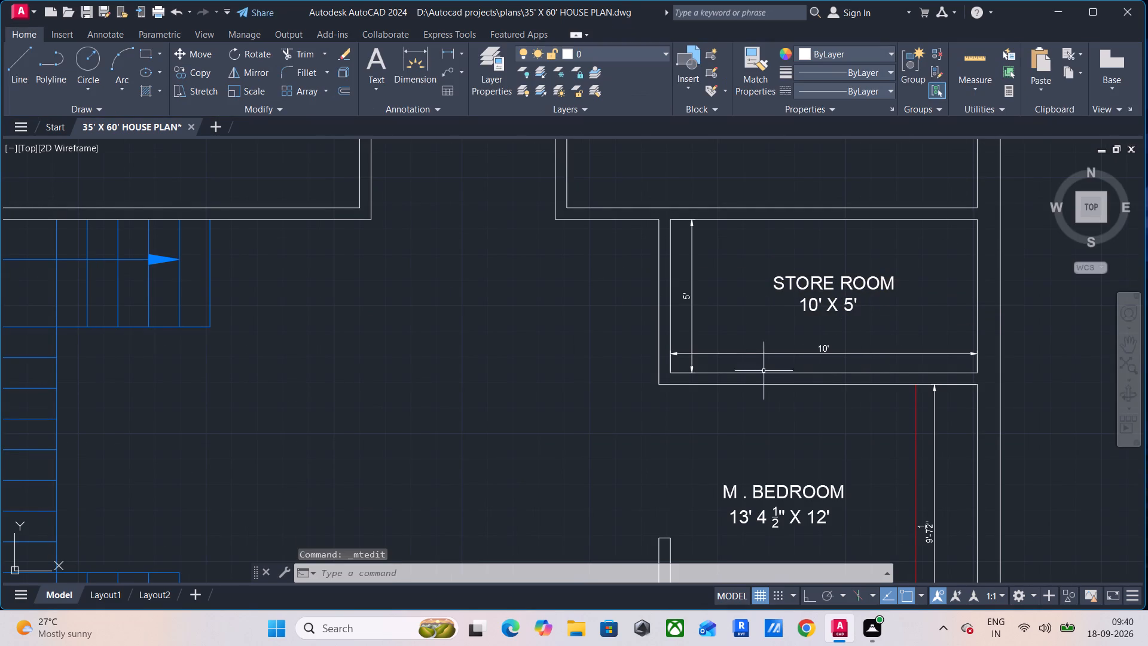
Delete the 5' and 10' dimensions inside the store room.
click(735, 321)
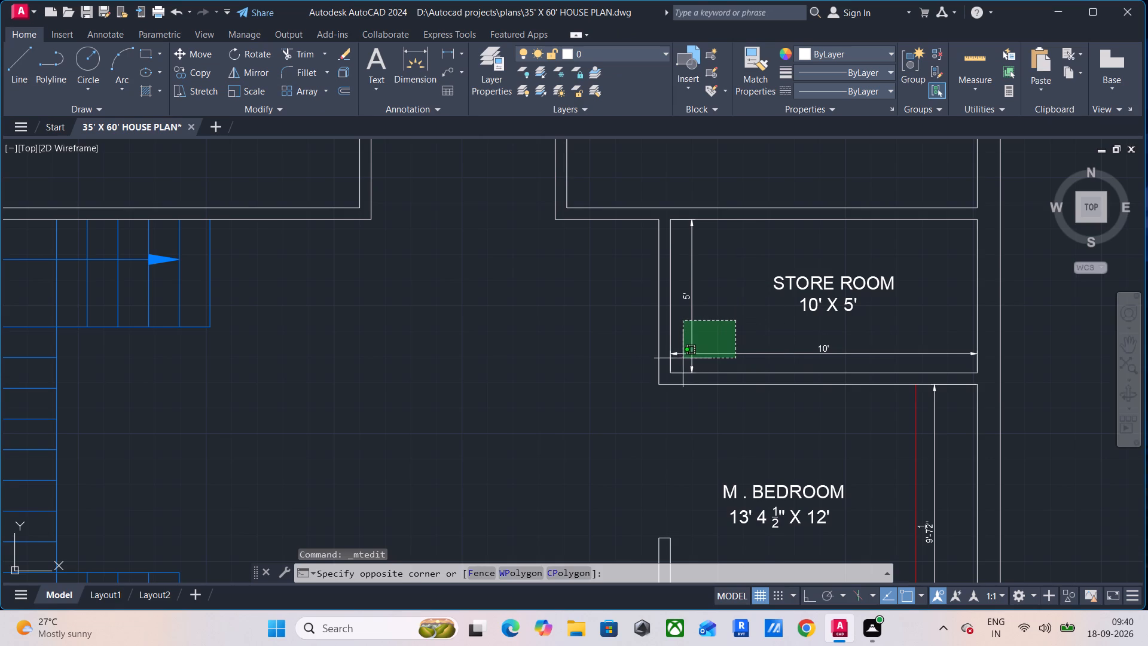
click(683, 358)
key(Delete)
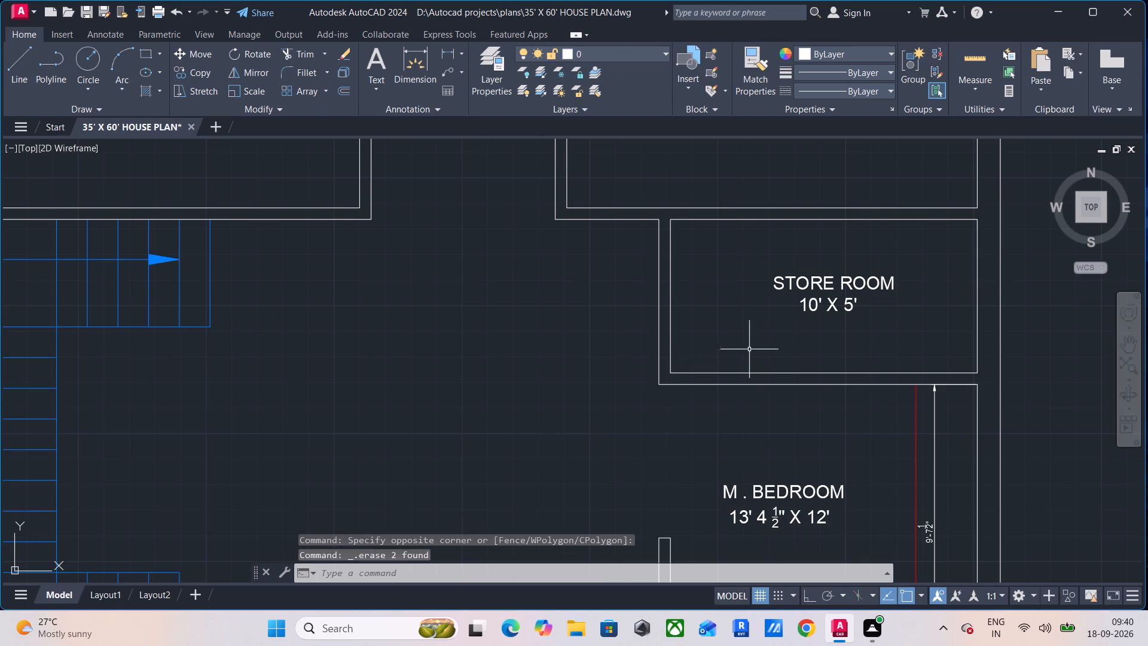
Replace the M . BEDROOM label in the room below the store room with KITCHEN, 10' X 9'7 1/2".
middle_drag(752, 351, 588, 178)
middle_drag(668, 371, 711, 325)
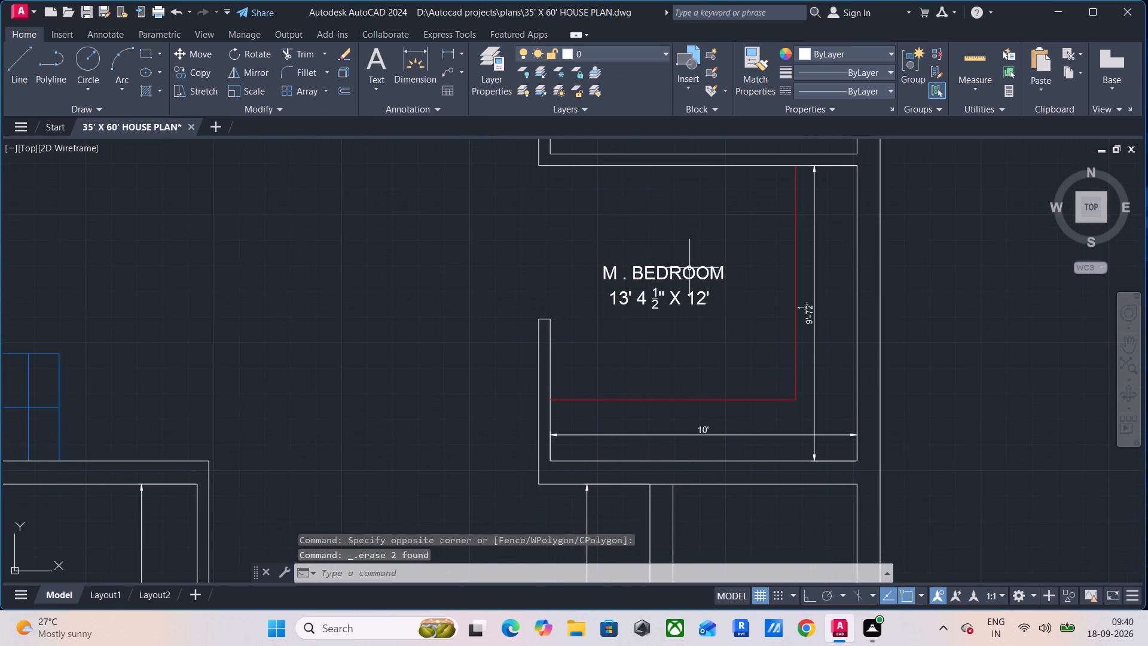
double_click(682, 272)
drag(716, 301, 578, 276)
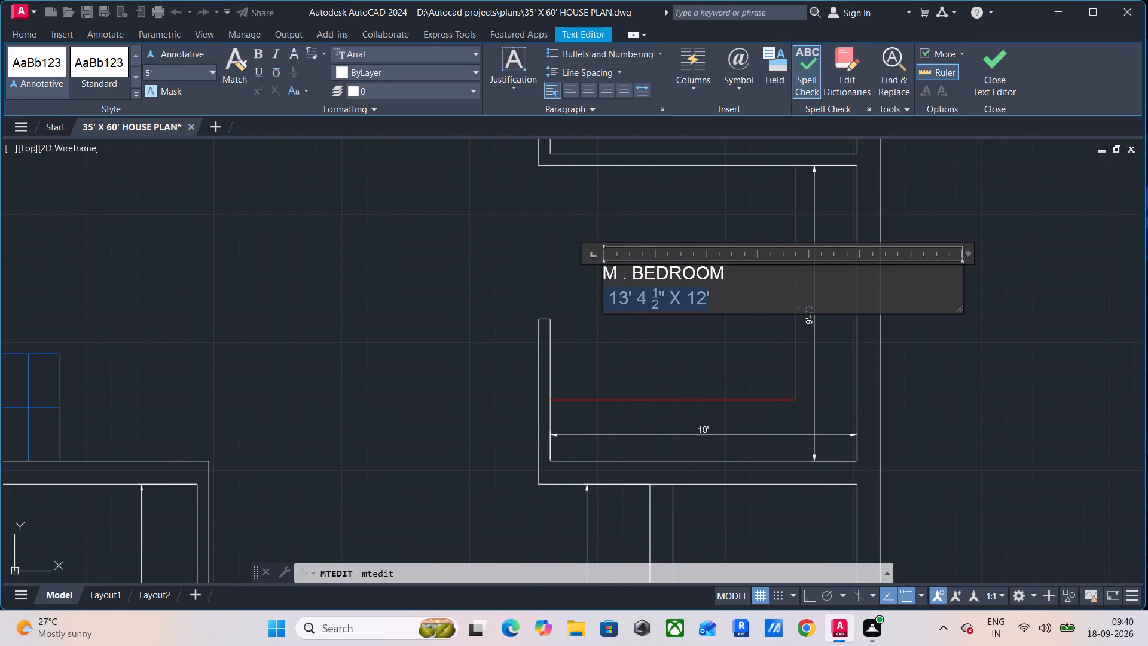
drag(578, 276, 576, 275)
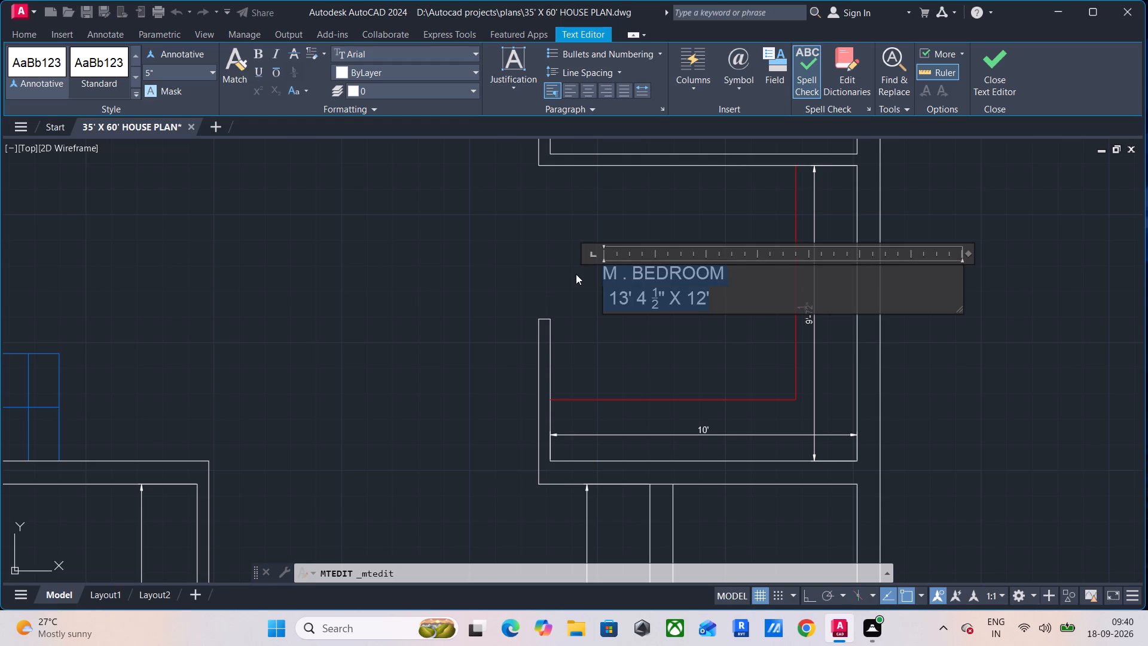
text(KIT)
text(CHEN)
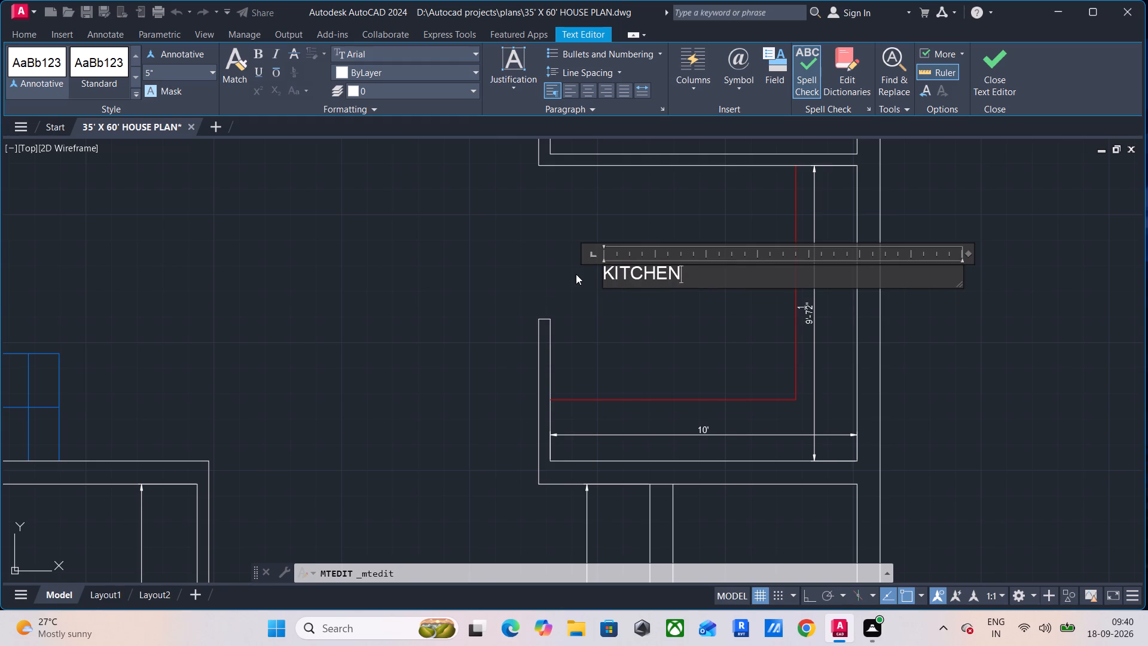
key(Return)
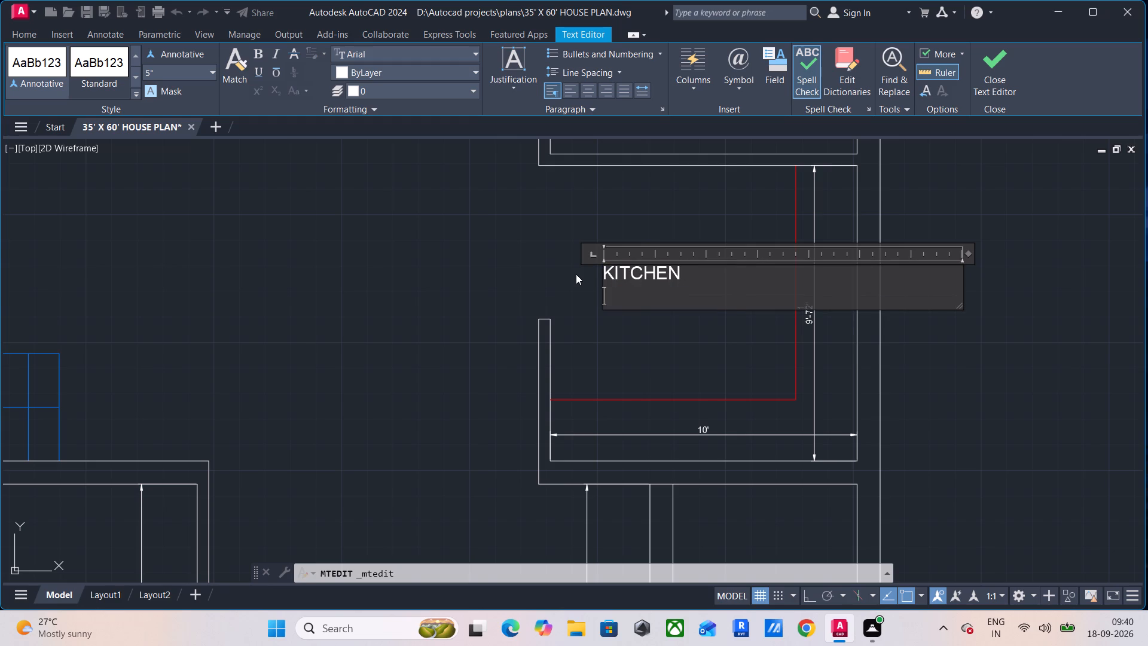
text(10')
key(space)
text(X)
key(space)
text(9')
key(7)
key(space)
text(1/2)
key(shift+quotedbl)
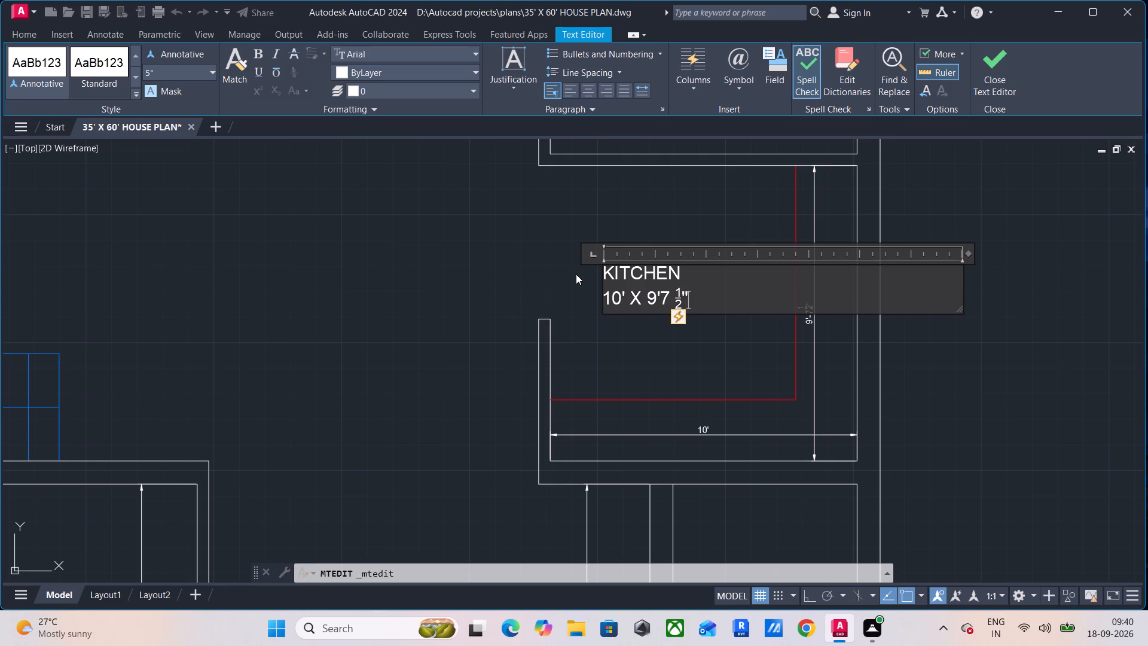
click(1001, 63)
Move the KITCHEN label horizontally to the right, aligning its start with the STORE ROOM label above.
drag(716, 230, 693, 263)
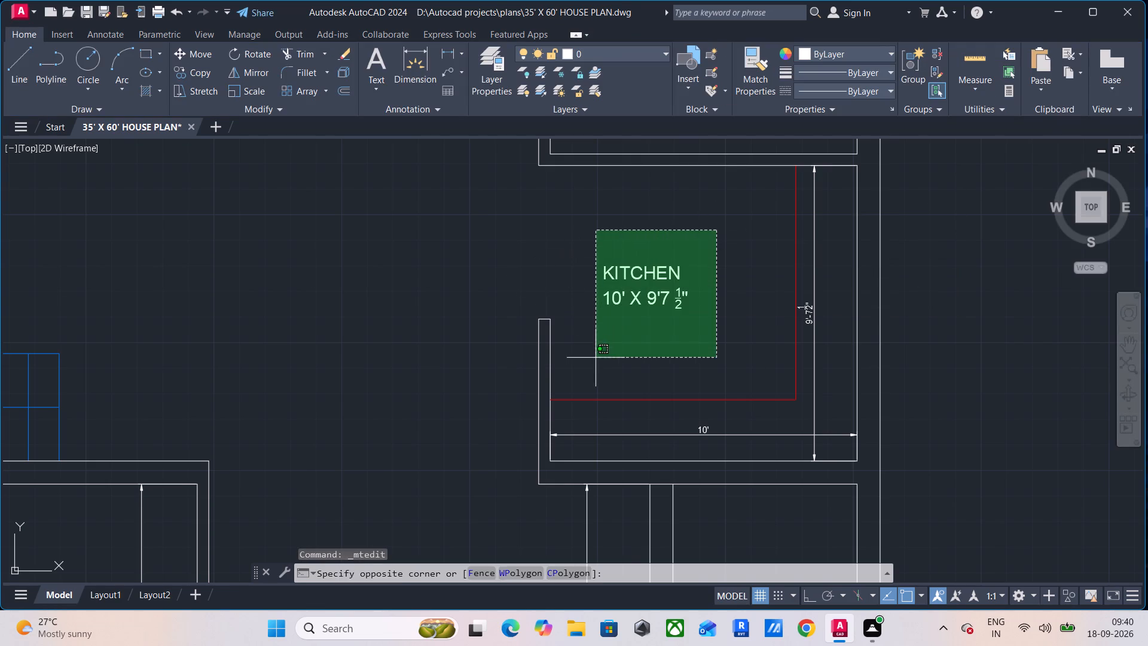
click(594, 358)
middle_drag(615, 310, 695, 388)
scroll(715, 373, down, 1)
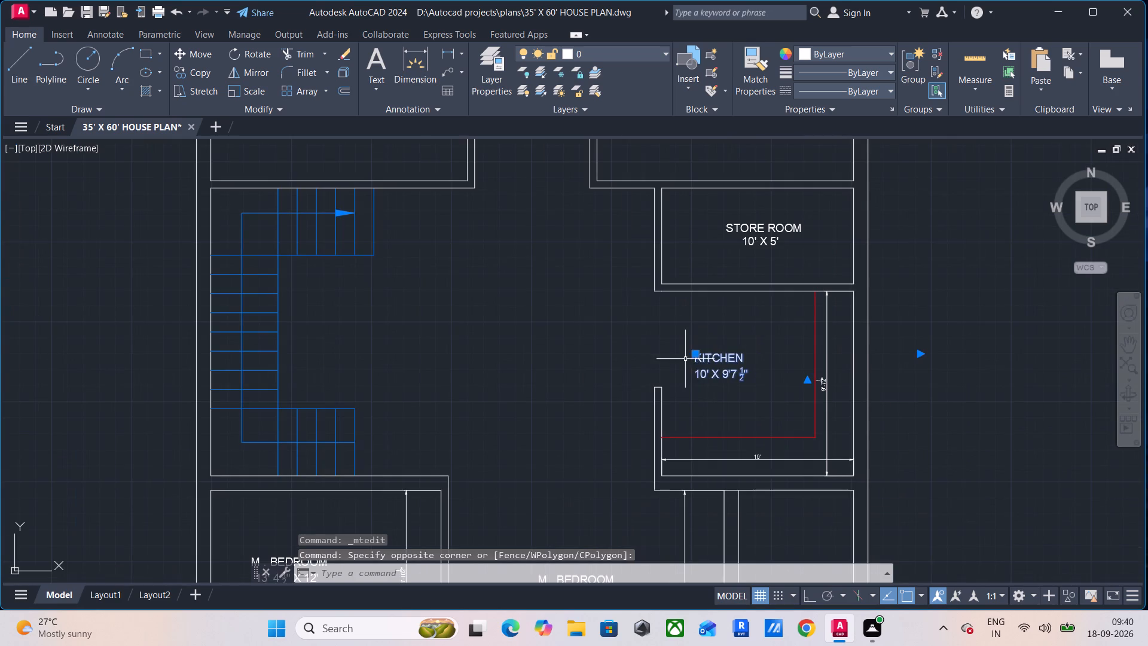
click(694, 352)
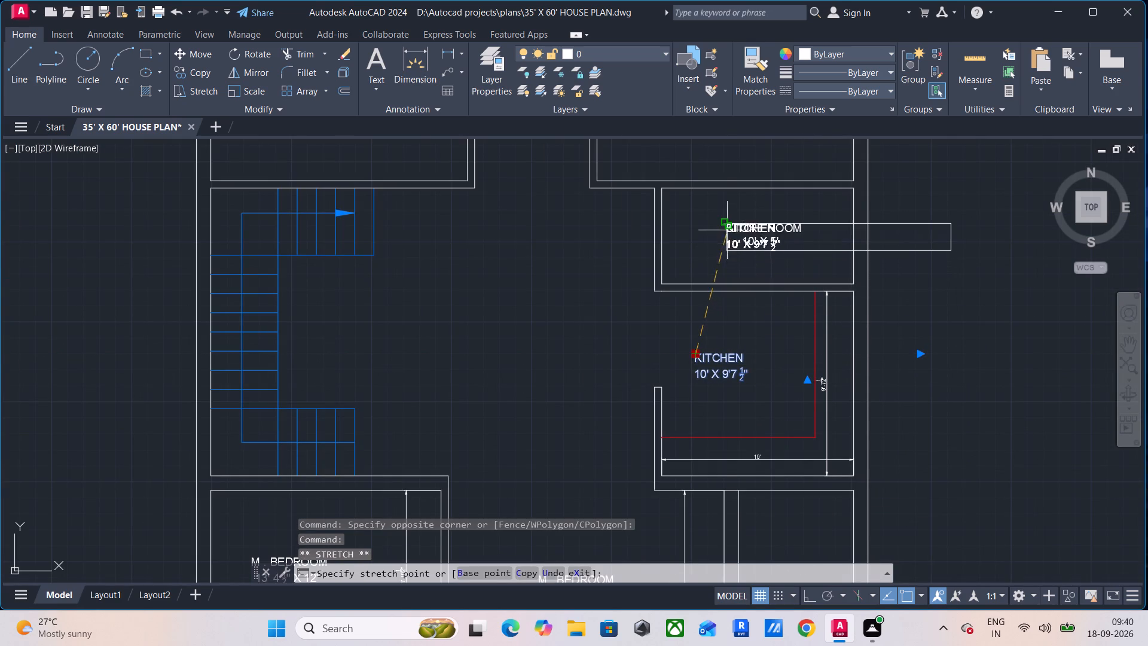
click(726, 352)
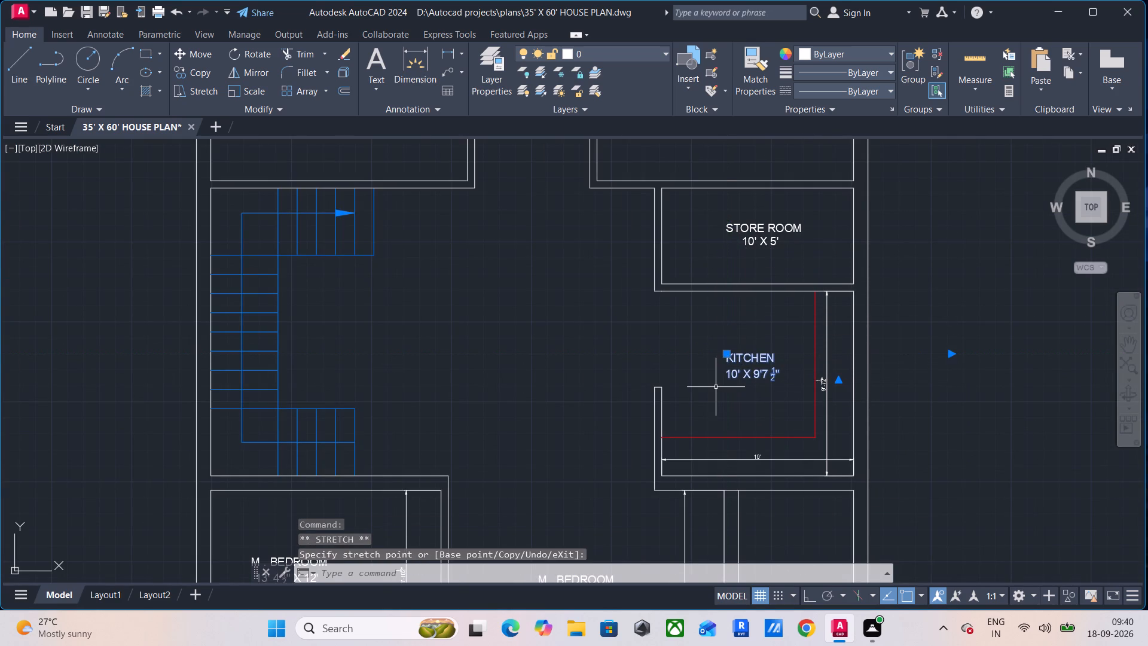
key(Escape)
key(Escape)
key(Escape)
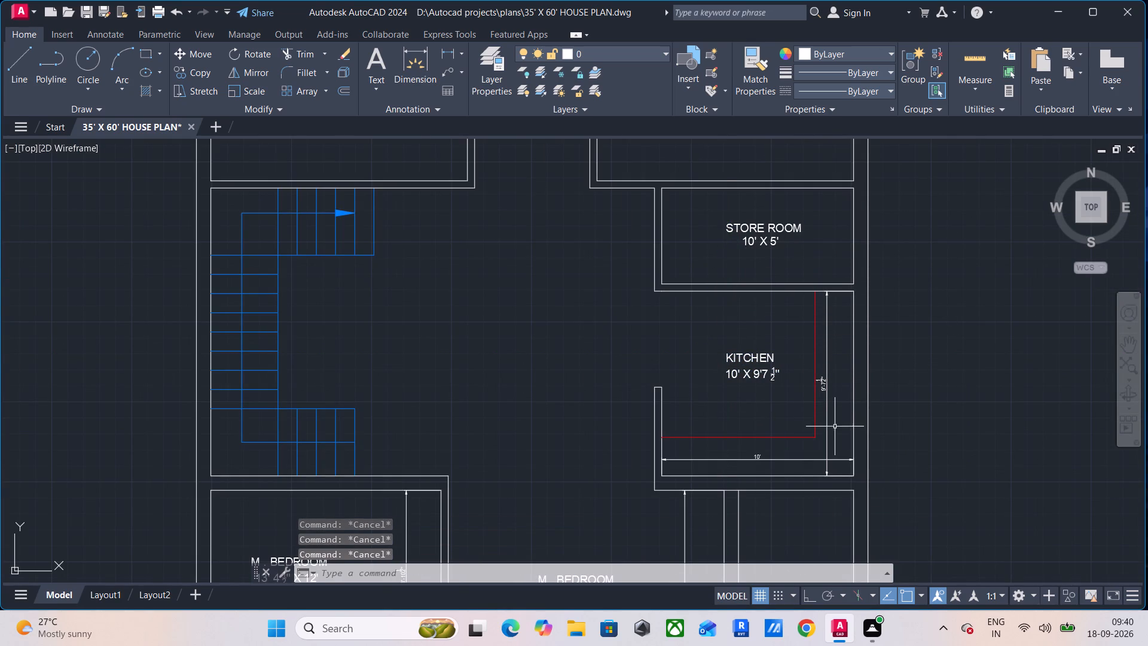
Delete the horizontal and vertical dimensions inside the kitchen.
click(835, 426)
click(819, 470)
key(Delete)
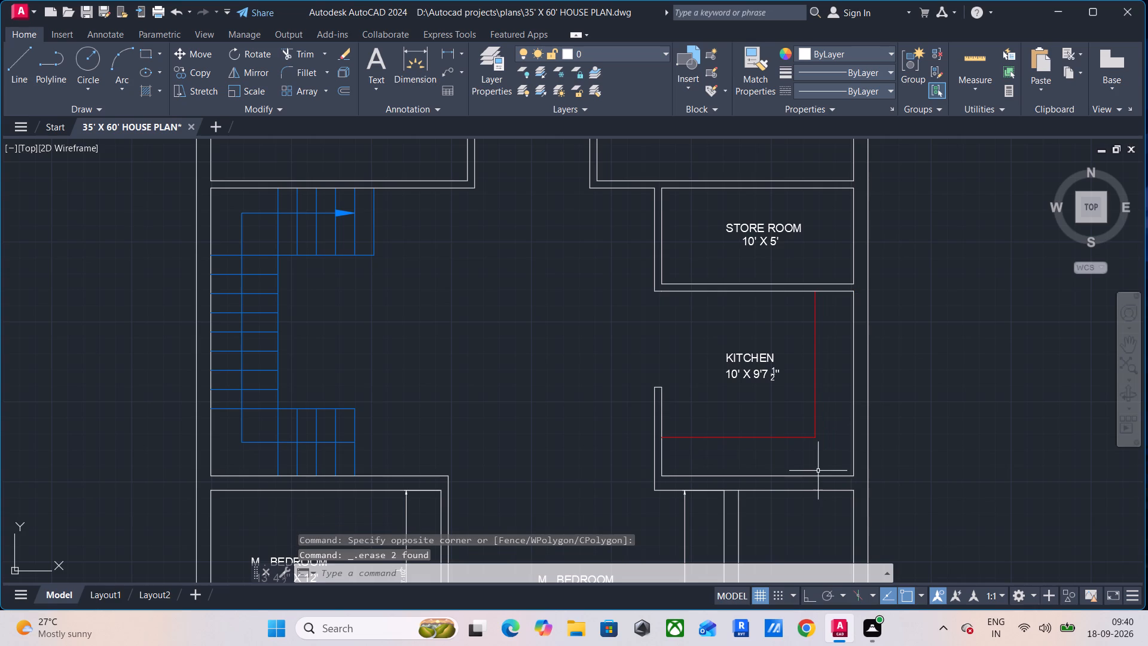
Add a horizontal linear dimension across the open hall, from the outer wall's inner corner below the stairs to the kitchen wall.
middle_drag(841, 460, 952, 418)
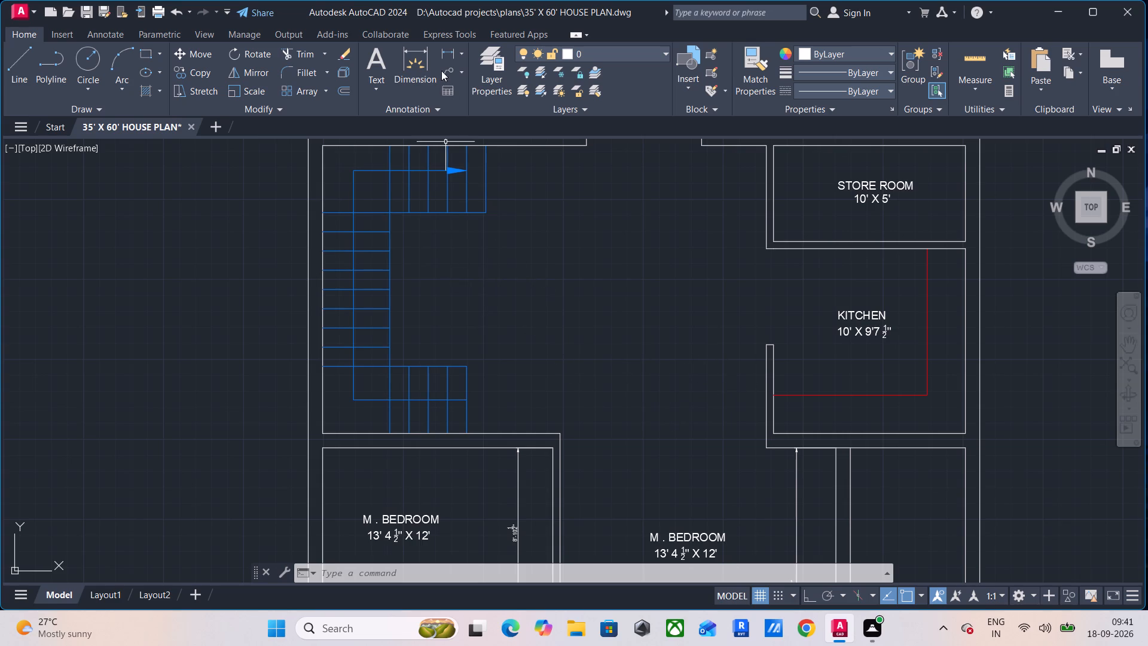
click(444, 51)
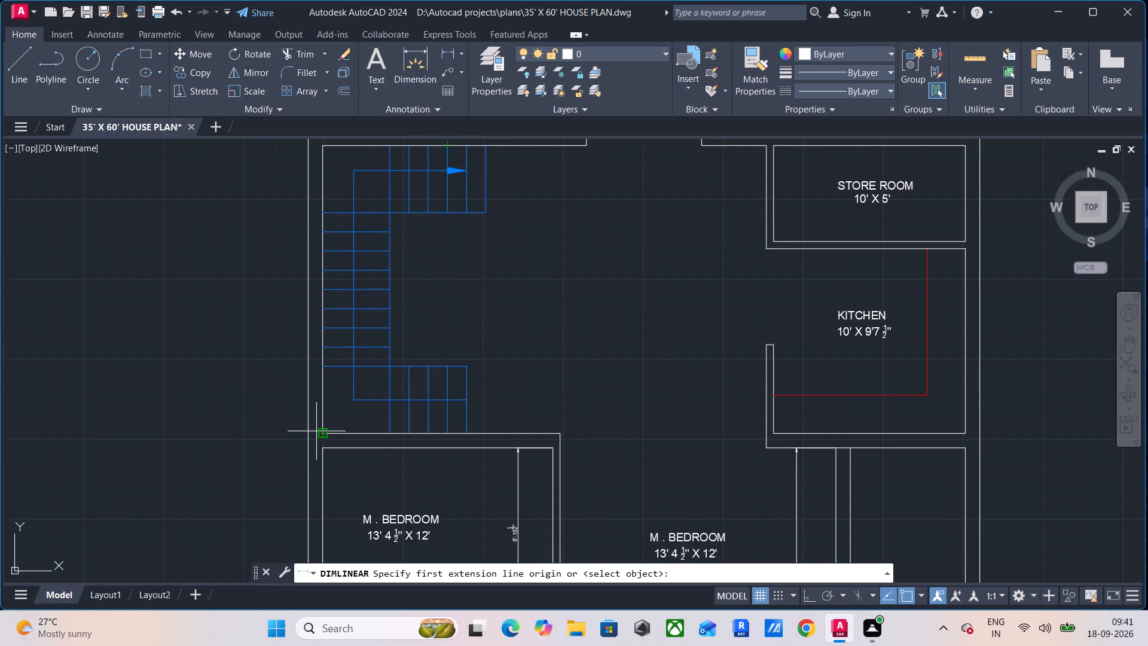
click(320, 434)
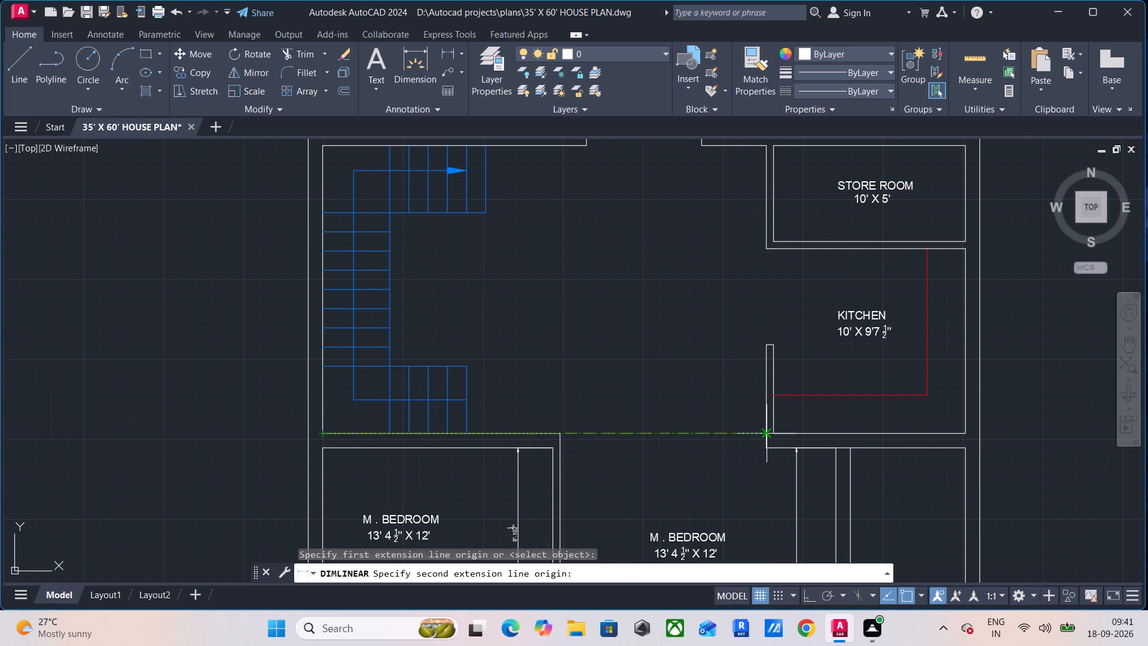
click(767, 435)
click(715, 373)
scroll(551, 361, up, 1)
Add a vertical linear dimension across the open hall, from the upper wall corner down to the lower wall's level.
scroll(551, 362, down, 2)
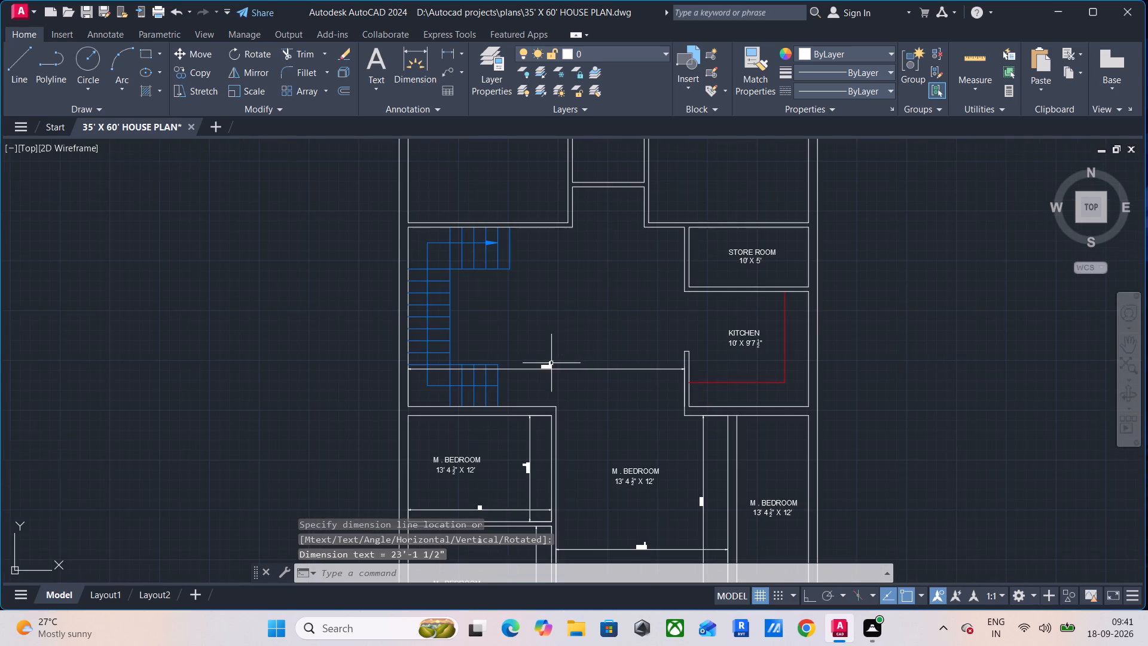
click(446, 56)
click(575, 226)
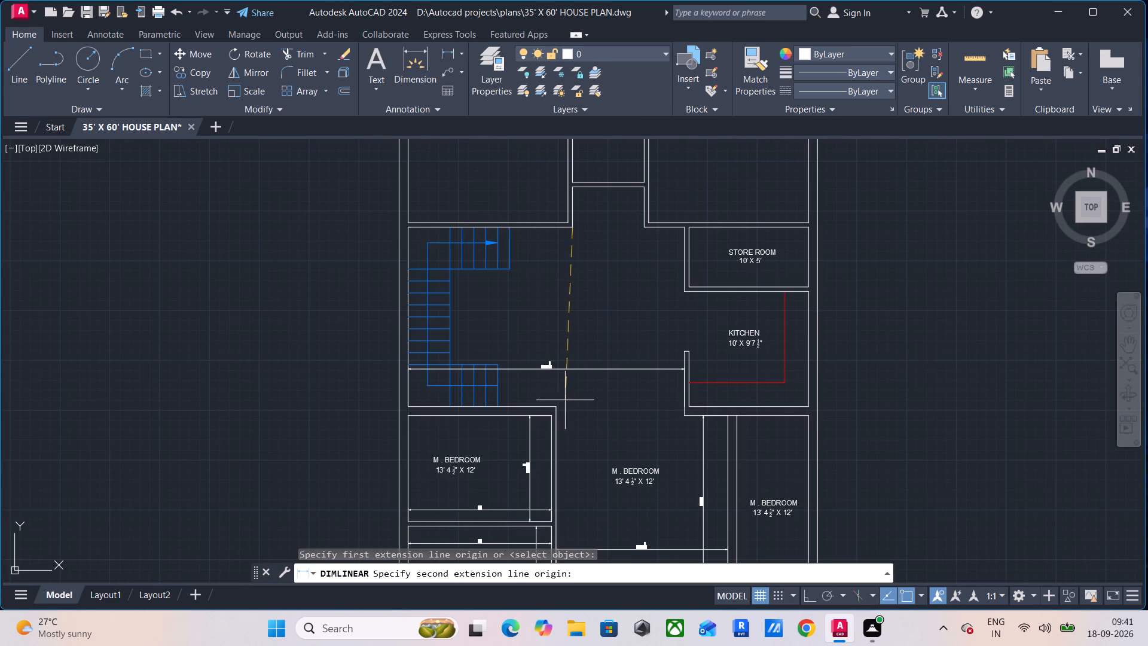
click(569, 406)
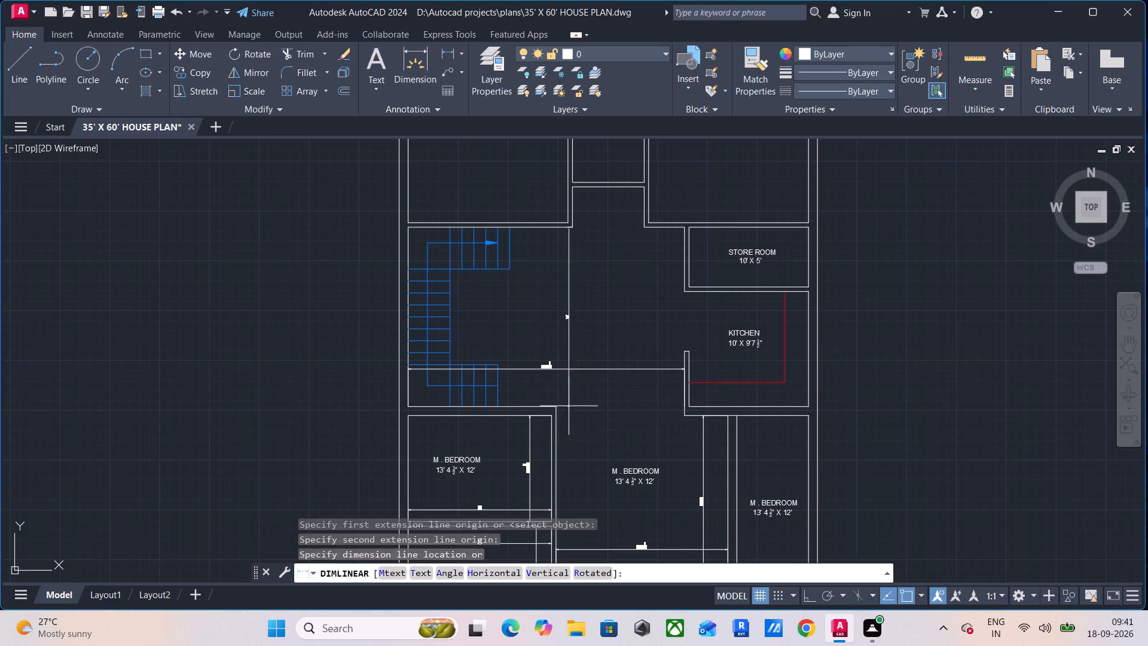
click(562, 358)
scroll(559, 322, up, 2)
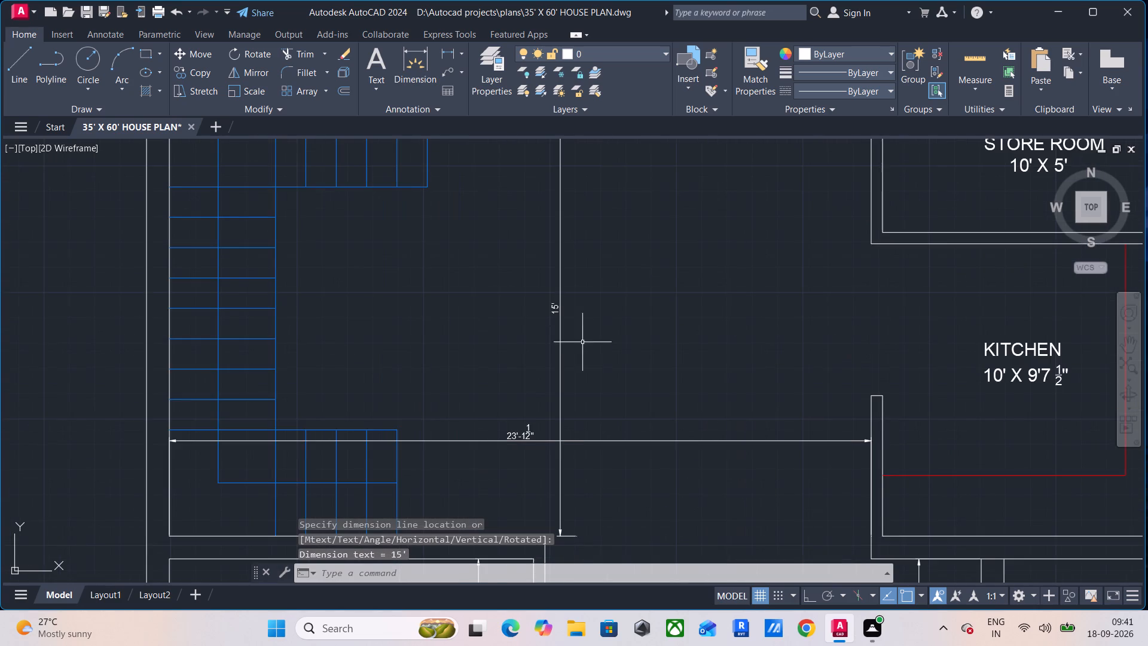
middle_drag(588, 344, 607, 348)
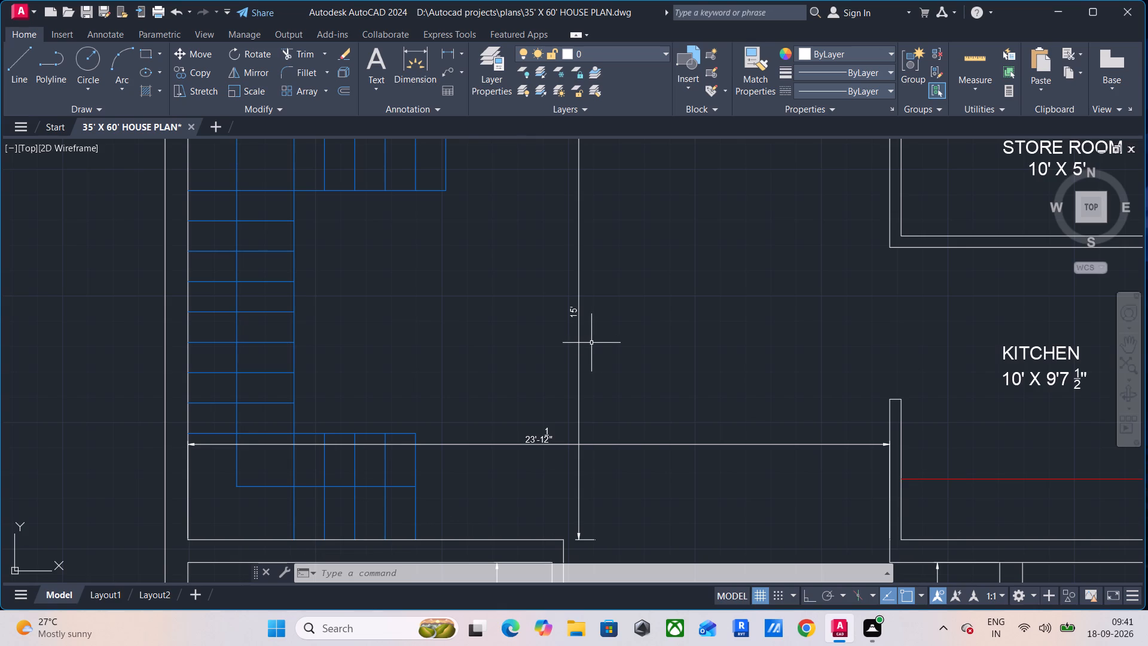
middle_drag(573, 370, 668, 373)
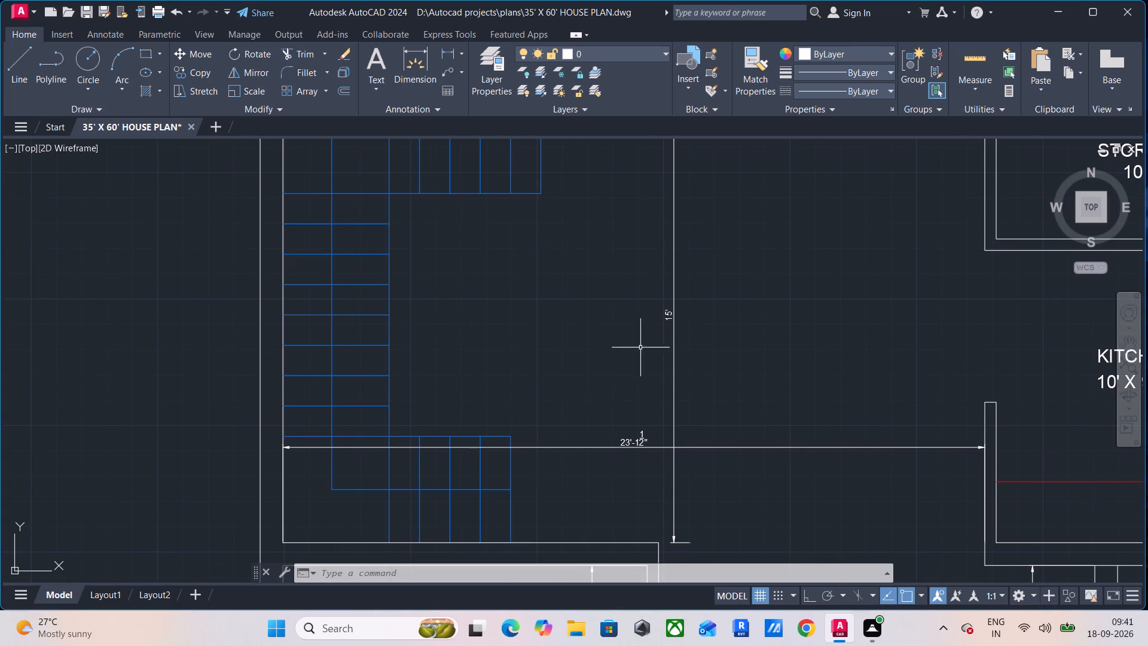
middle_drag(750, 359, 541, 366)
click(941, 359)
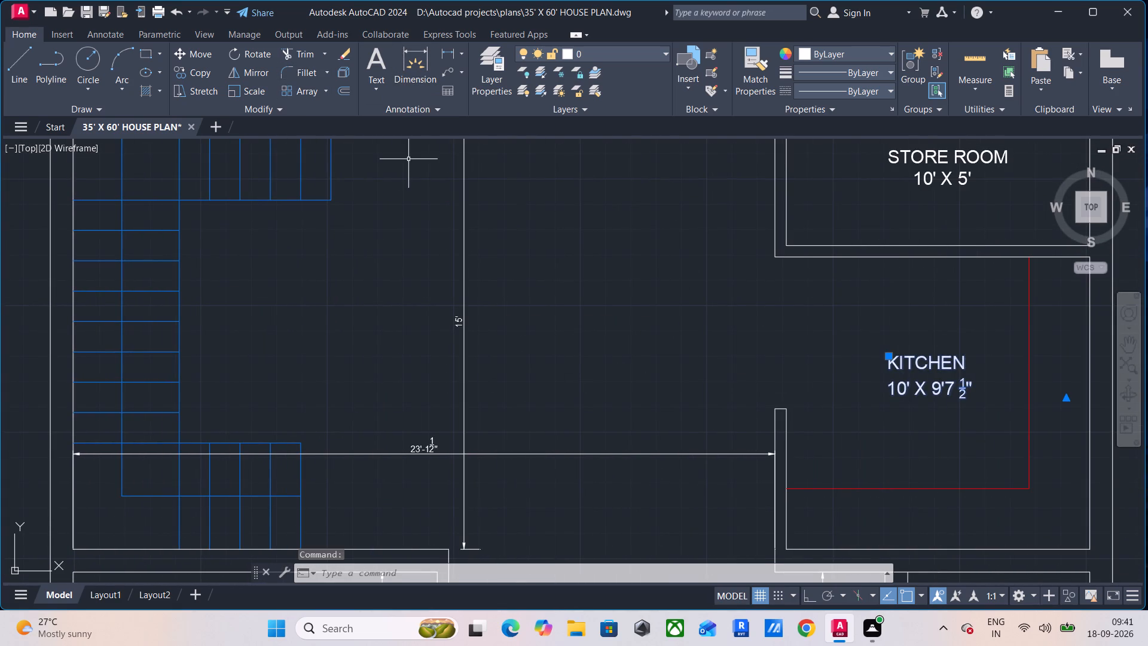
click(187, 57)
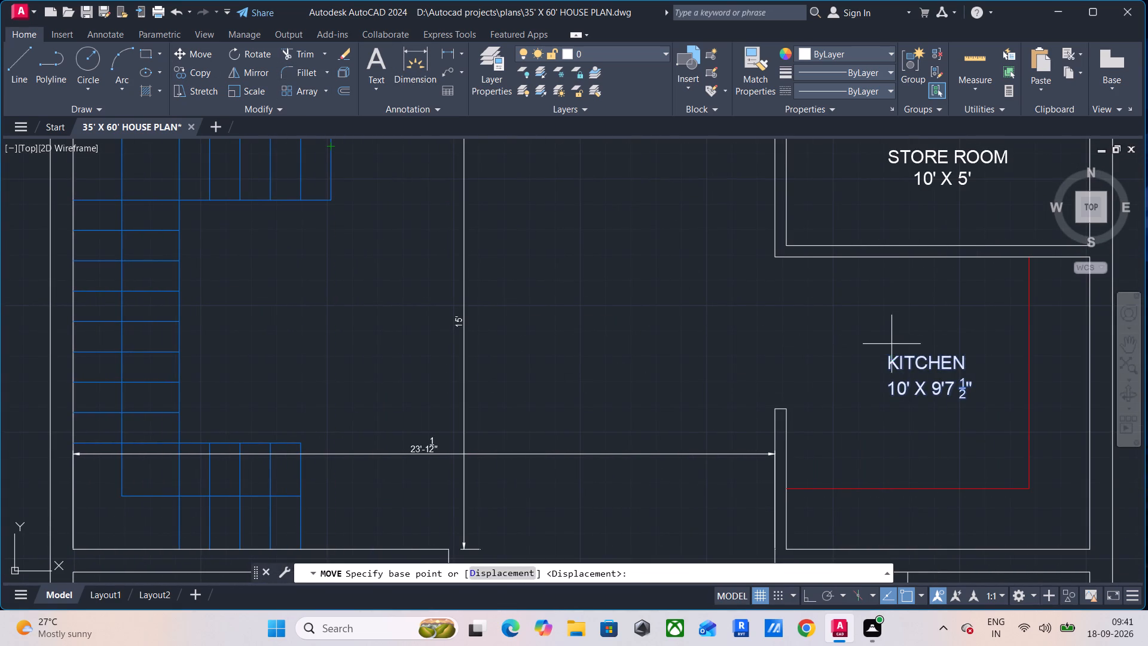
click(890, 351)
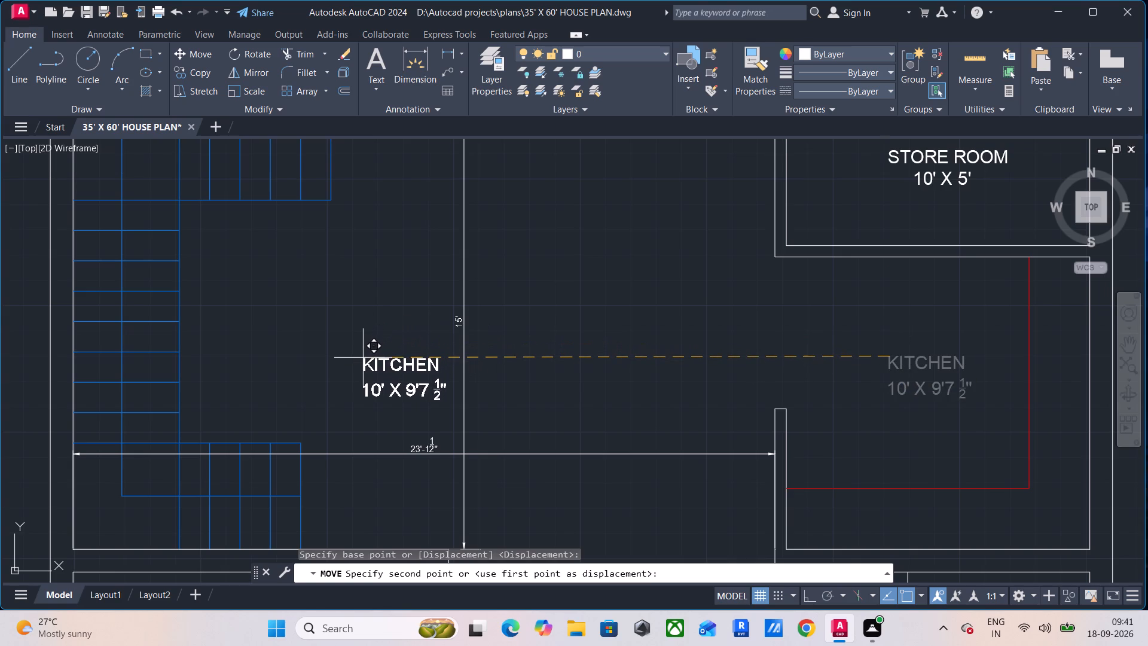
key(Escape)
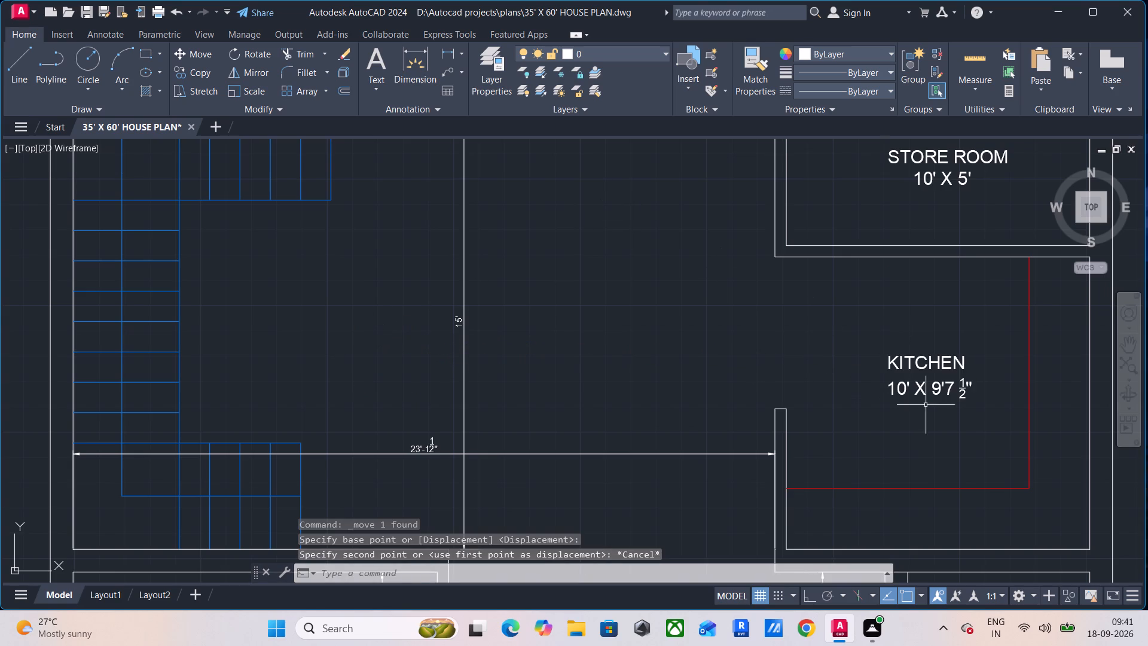
Copy the KITCHEN label horizontally into the open hall between the stairs and the kitchen.
drag(964, 340, 943, 365)
click(915, 385)
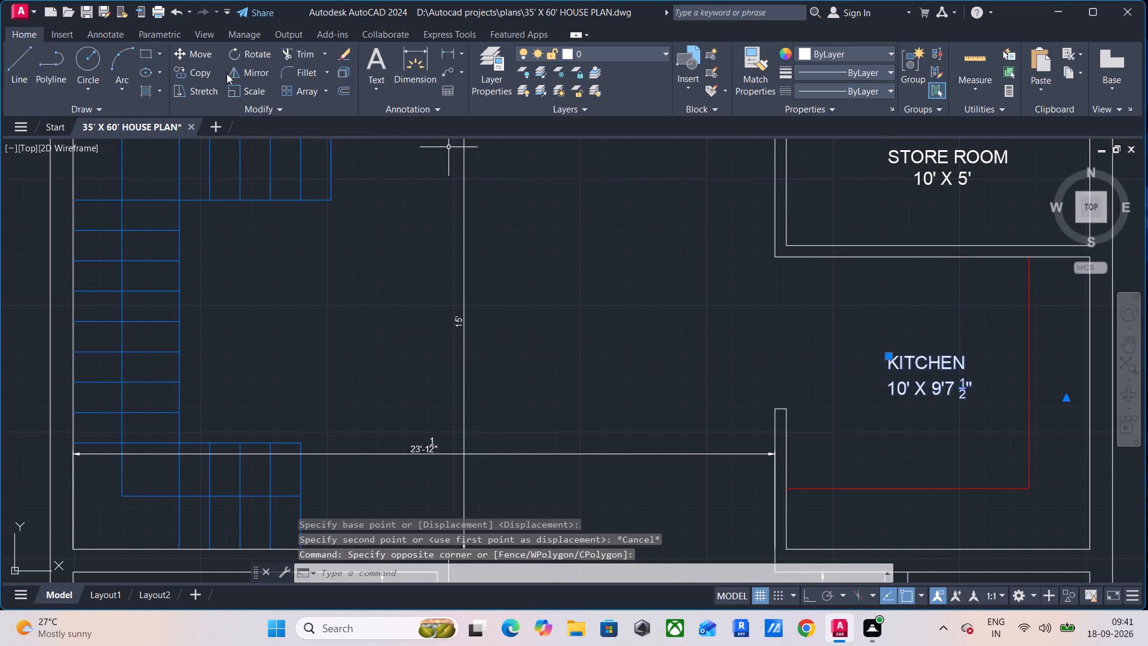
click(201, 74)
click(887, 355)
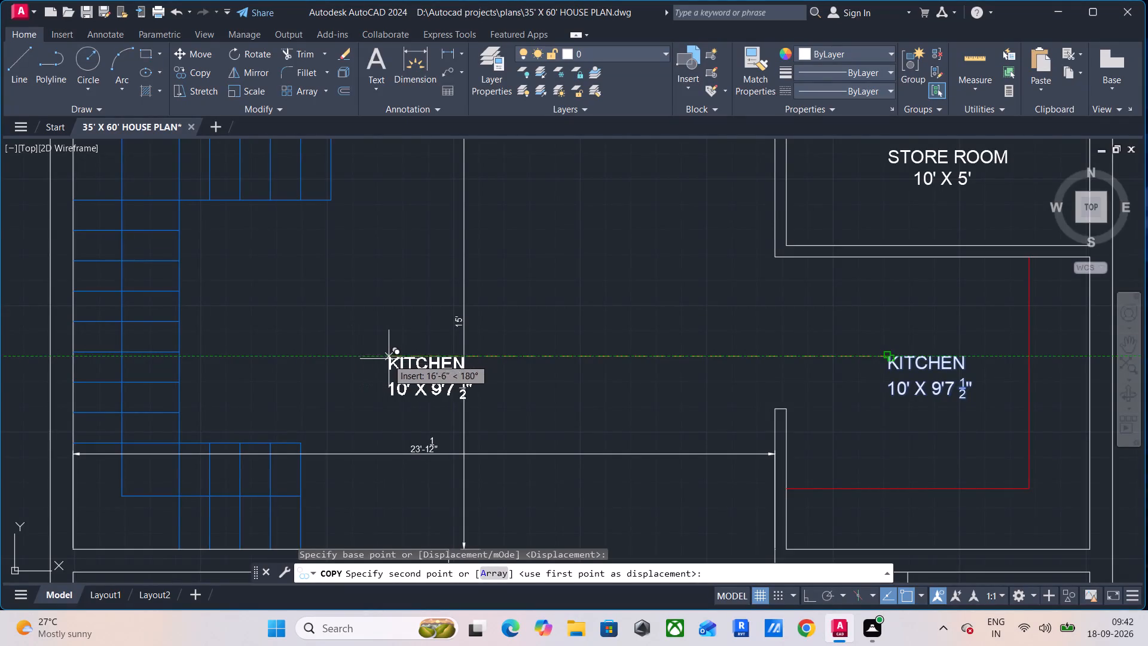
click(420, 362)
key(Escape)
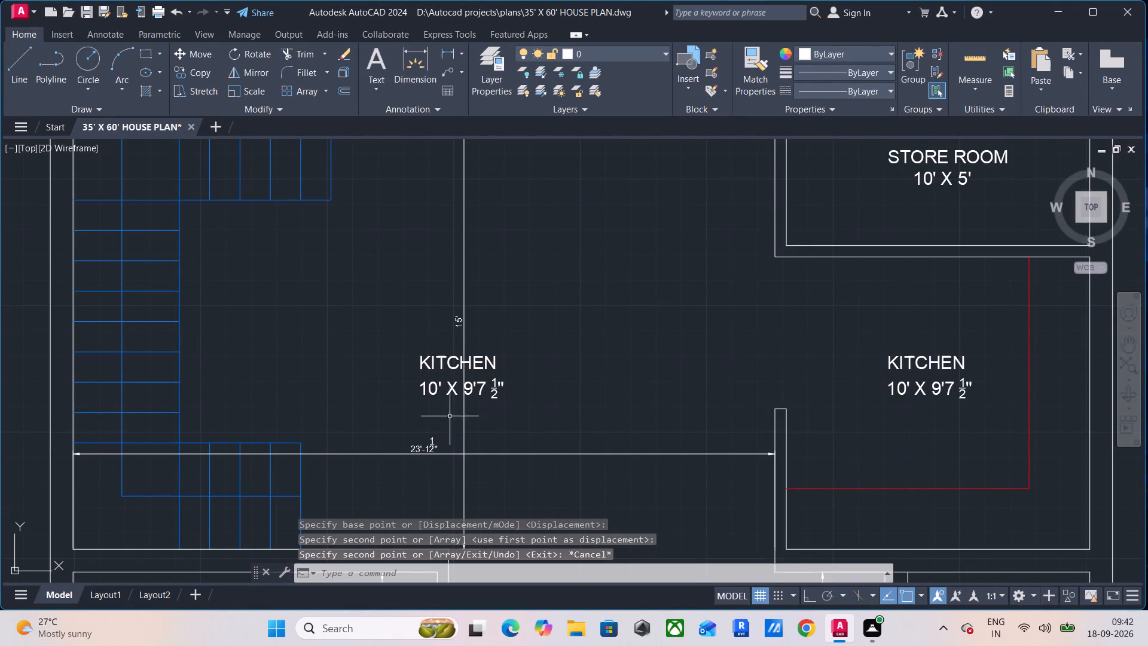
key(Escape)
Replace the copied label's text in the hall with DINING / LOBBY and, on a second indented line, 23'1 1/2" X 15'.
double_click(445, 364)
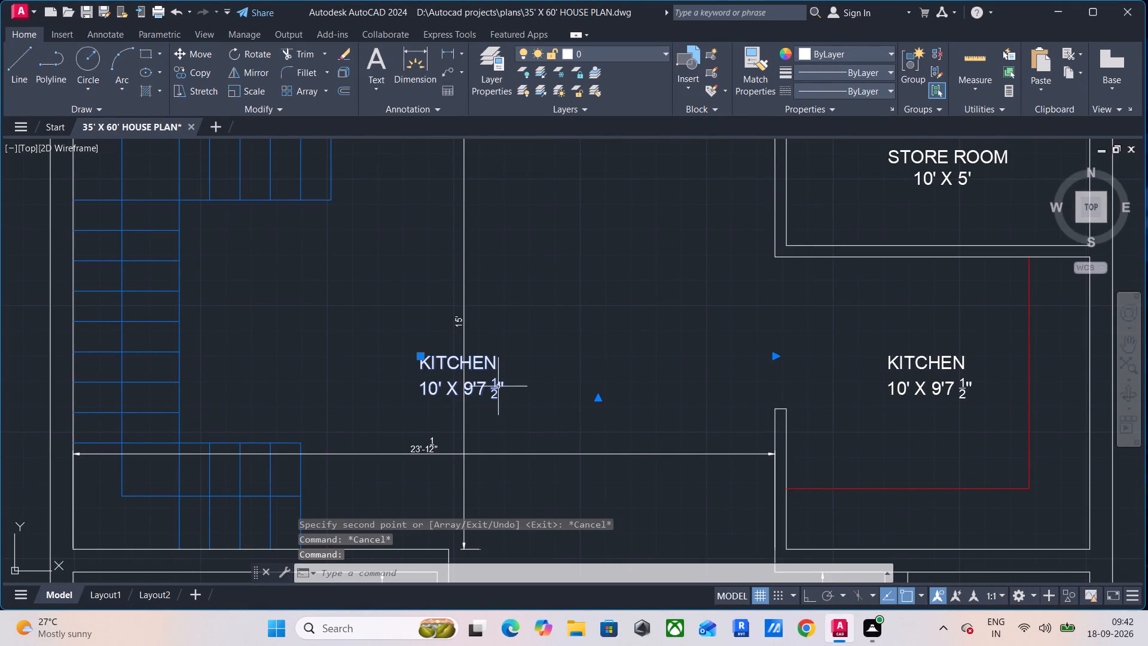
double_click(478, 359)
drag(515, 389, 380, 355)
text(DINING CO)
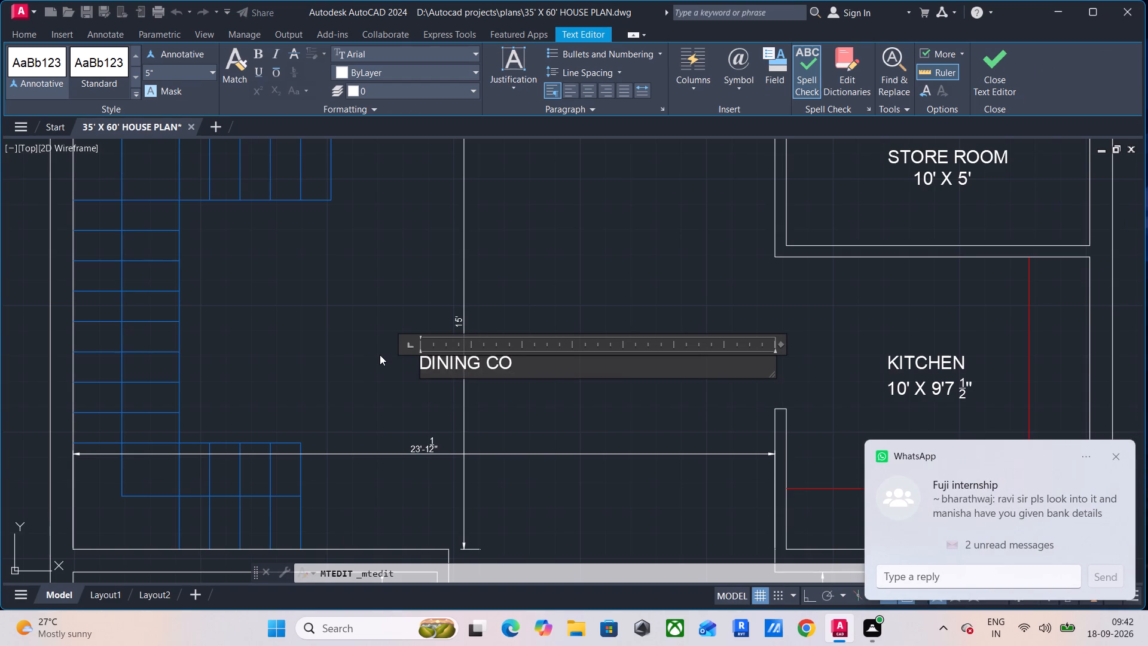
key(BackSpace)
key(BackSpace)
text(/ LOBBY)
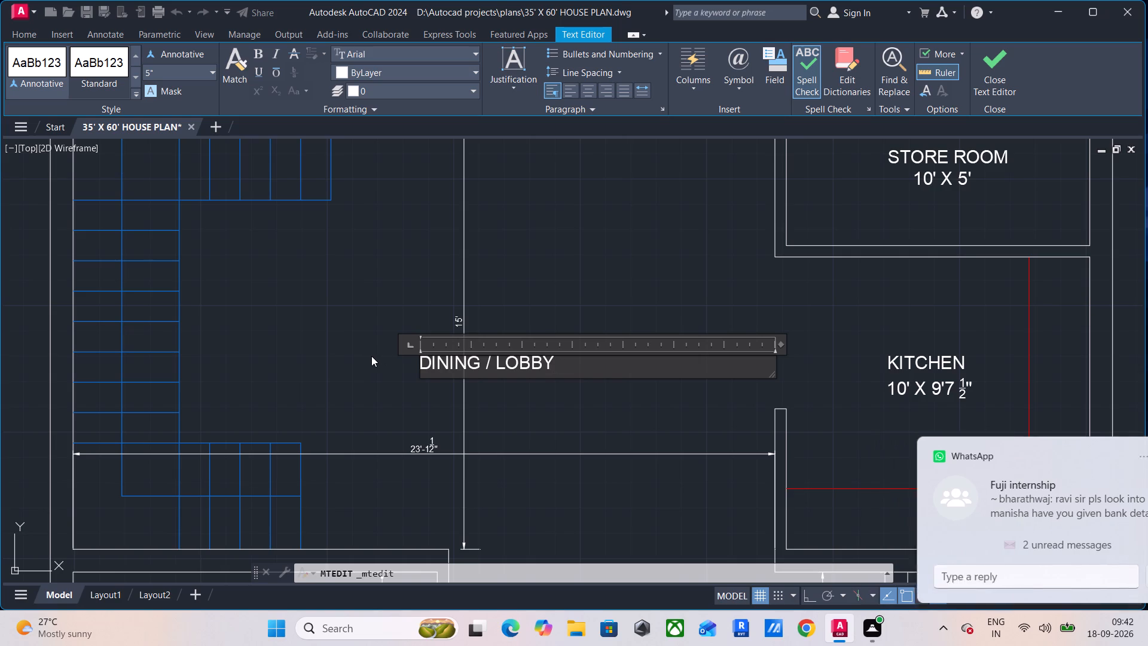
key(Return)
key(space)
key(space)
key(space)
key(space)
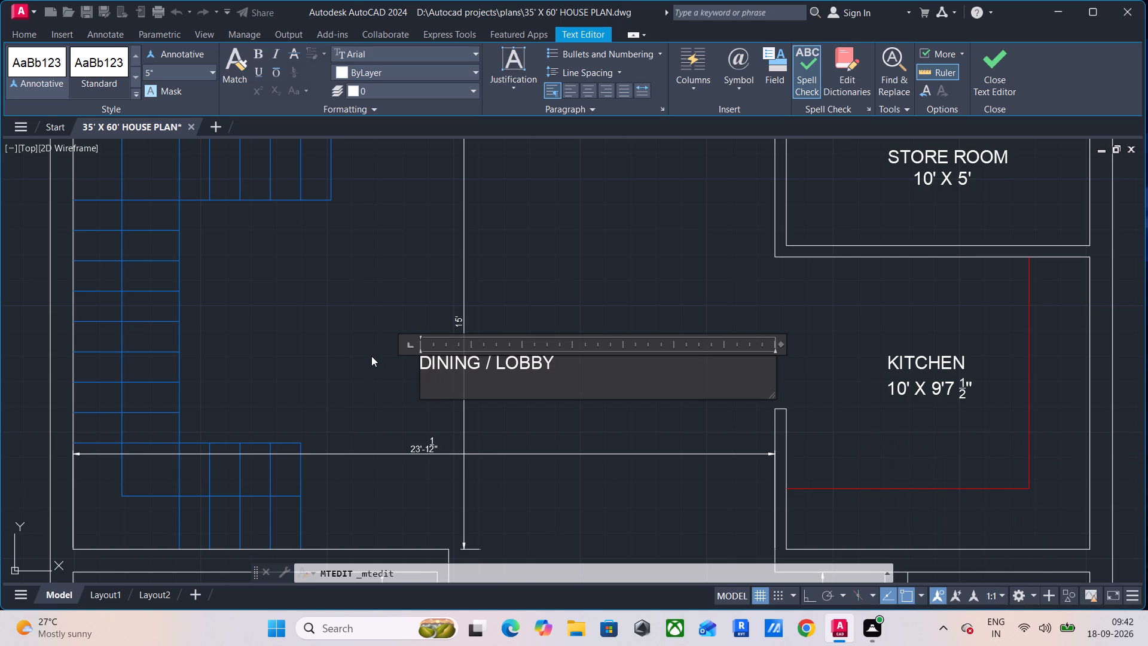
text(23')
key(space)
key(BackSpace)
text(1 1/2")
key(space)
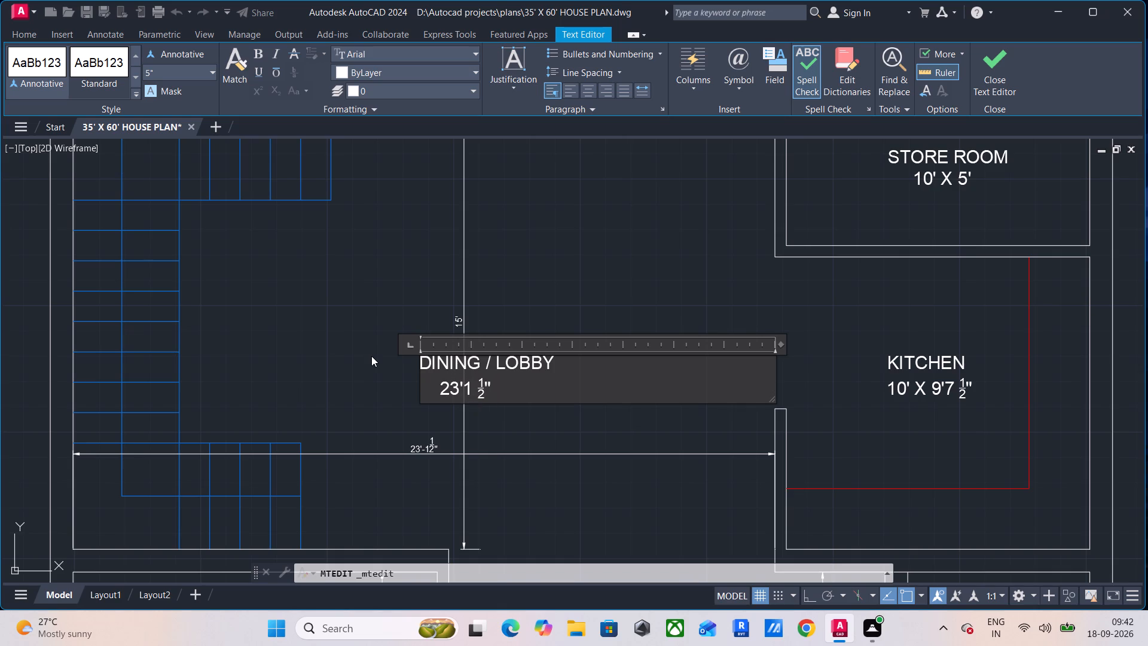
text(X)
key(space)
text(15')
key(Return)
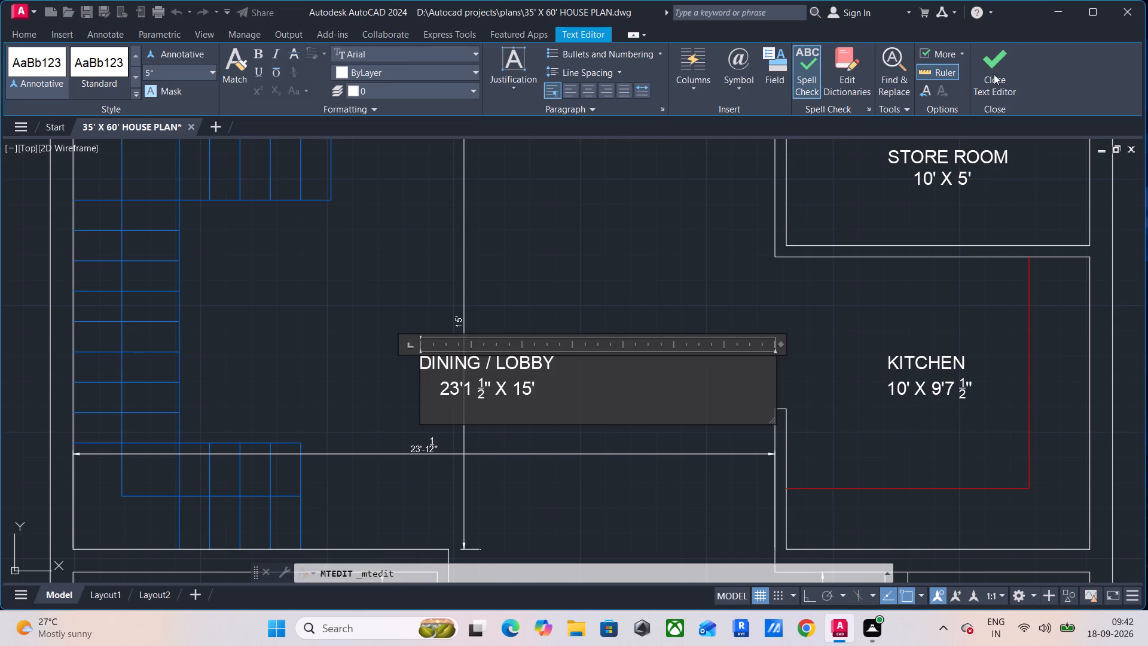
click(994, 74)
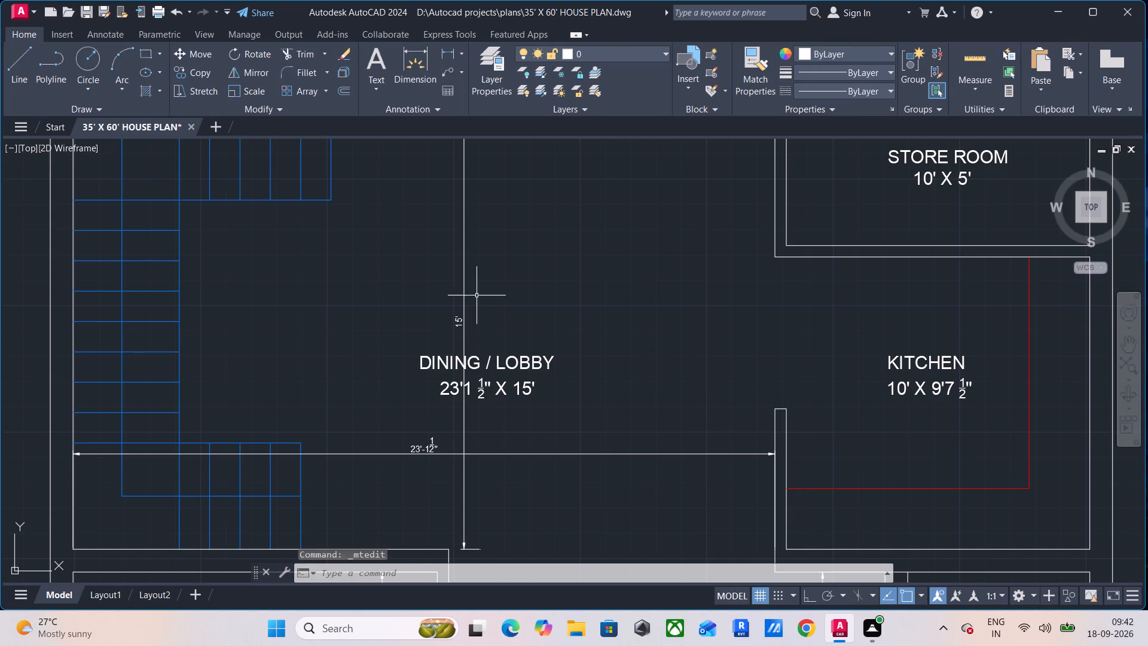
Delete the vertical and horizontal dimensions inside the dining / lobby area.
drag(487, 264, 480, 272)
click(430, 294)
click(560, 443)
click(539, 498)
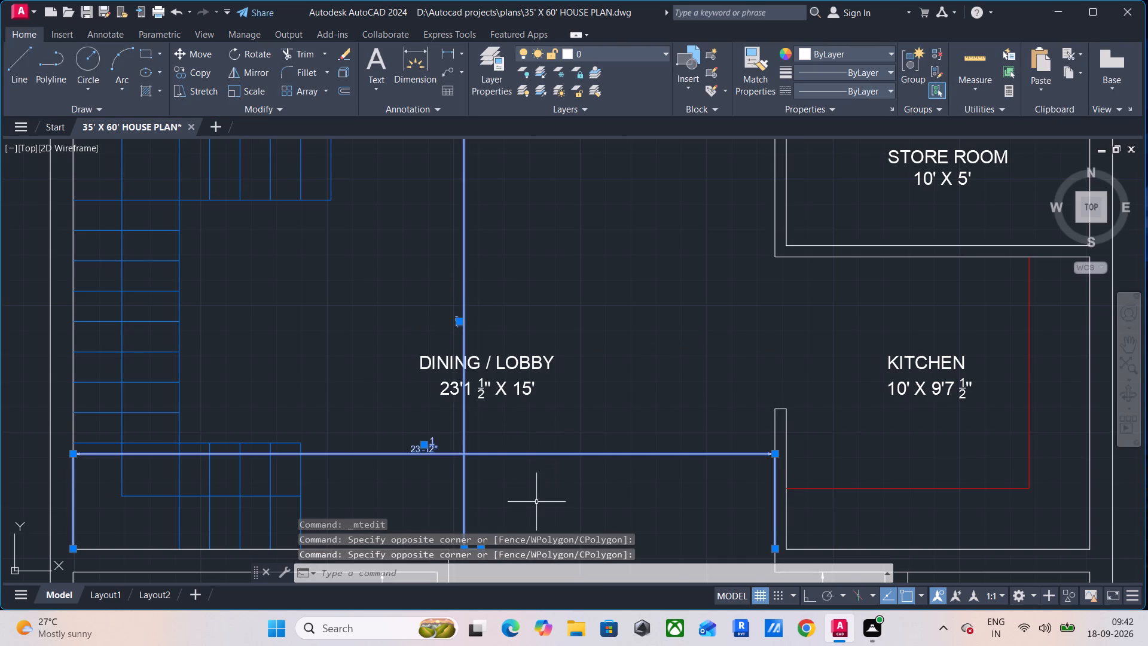
key(Delete)
Replace the text of the M . BEDROOM label in the large central room below the dining / lobby with LIVING ROOM.
scroll(653, 348, down, 2)
middle_drag(653, 347, 576, 339)
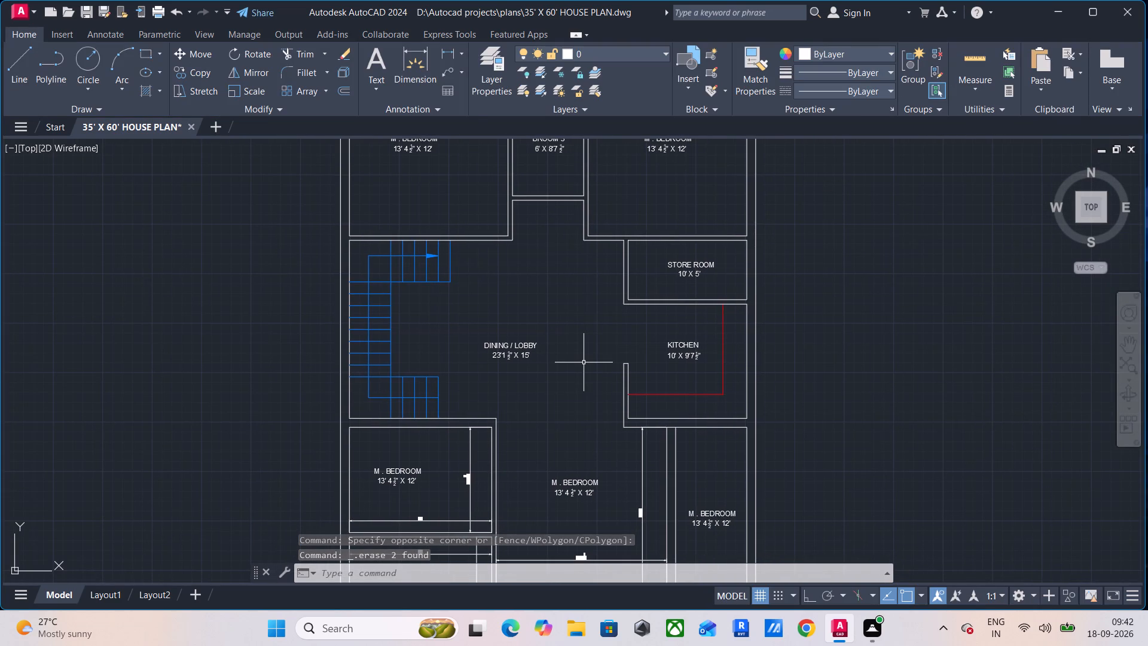
middle_drag(586, 359, 554, 282)
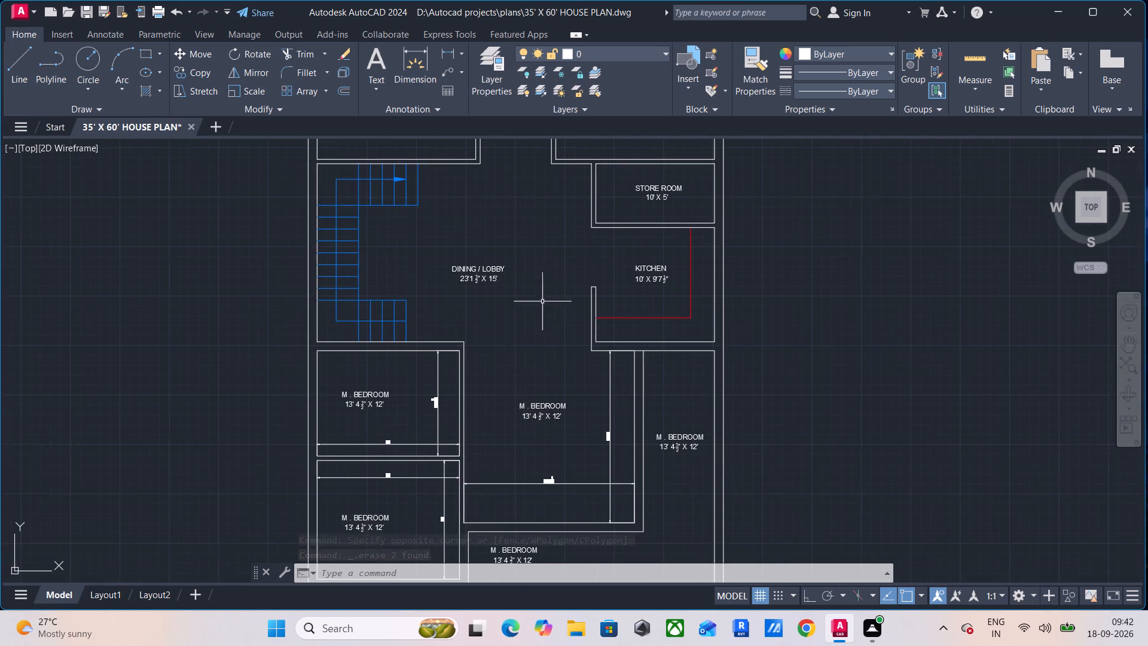
scroll(531, 415, up, 2)
middle_drag(532, 414, 527, 368)
double_click(557, 346)
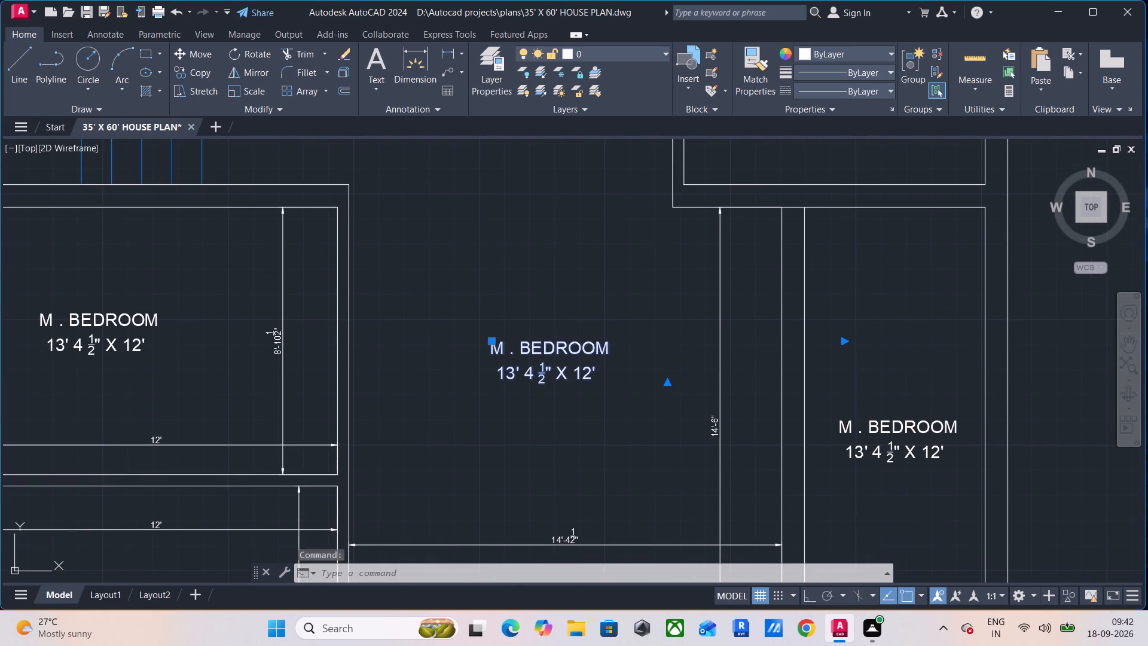
drag(625, 377, 447, 349)
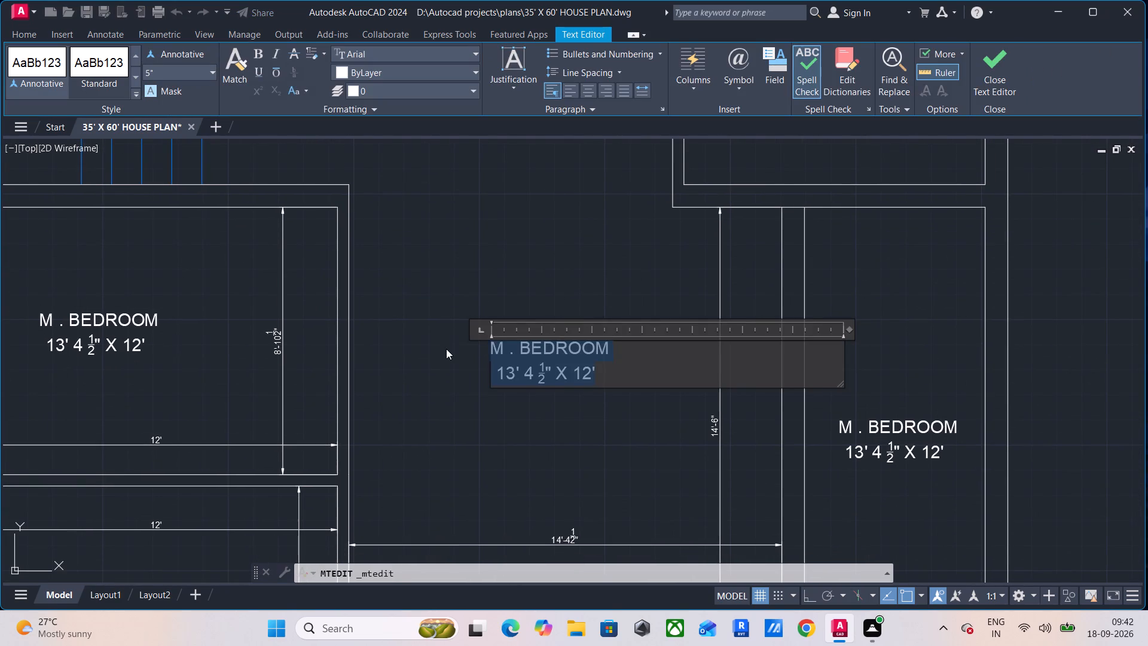
text(HALL)
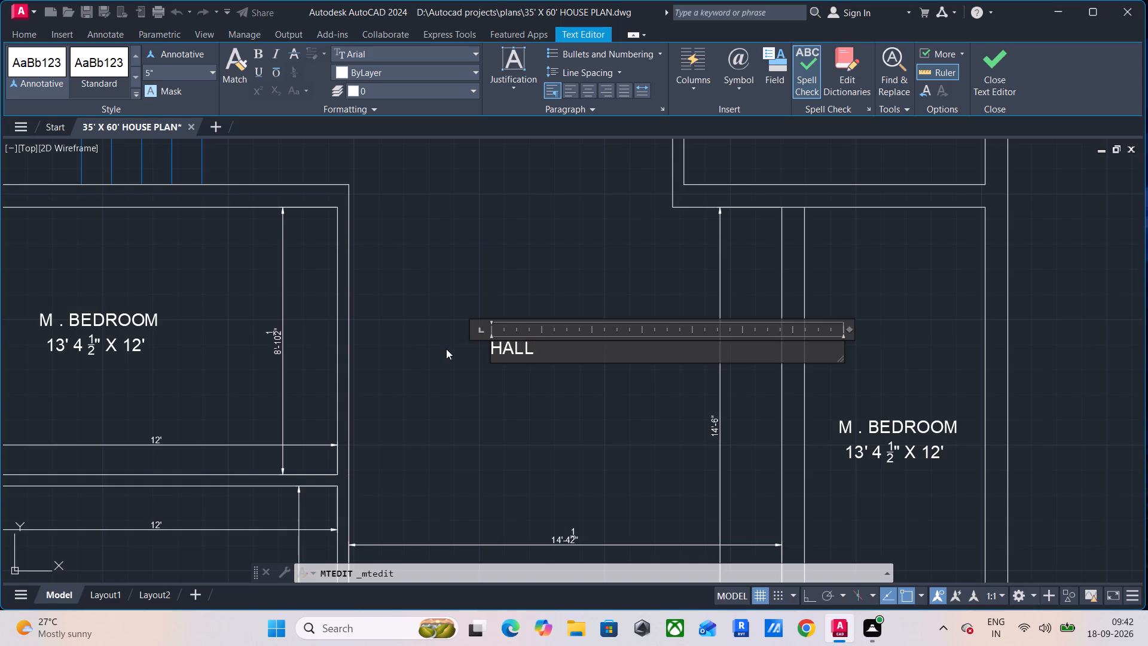
key(BackSpace)
key(BackSpace)
key(BackSpace)
key(BackSpace)
key(BackSpace)
key(BackSpace)
key(BackSpace)
key(BackSpace)
key(BackSpace)
key(BackSpace)
key(BackSpace)
text(LIVING ROOM)
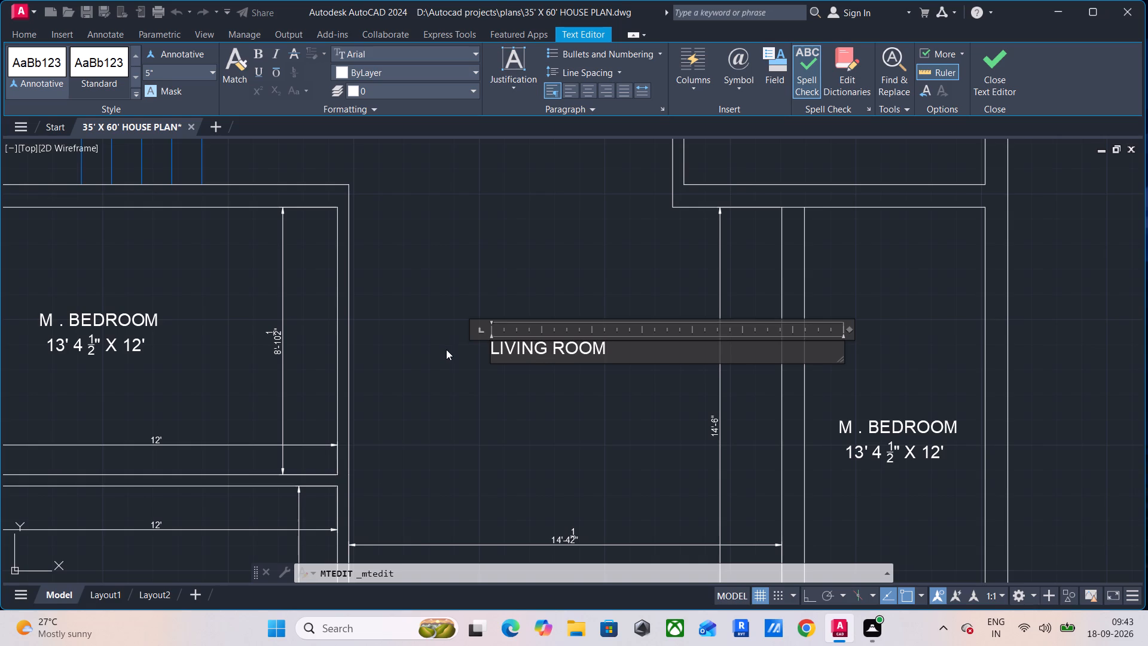
Add an indented second line reading 14'4 1/2" X 14'6" to the LIVING ROOM label and finish editing.
key(Return)
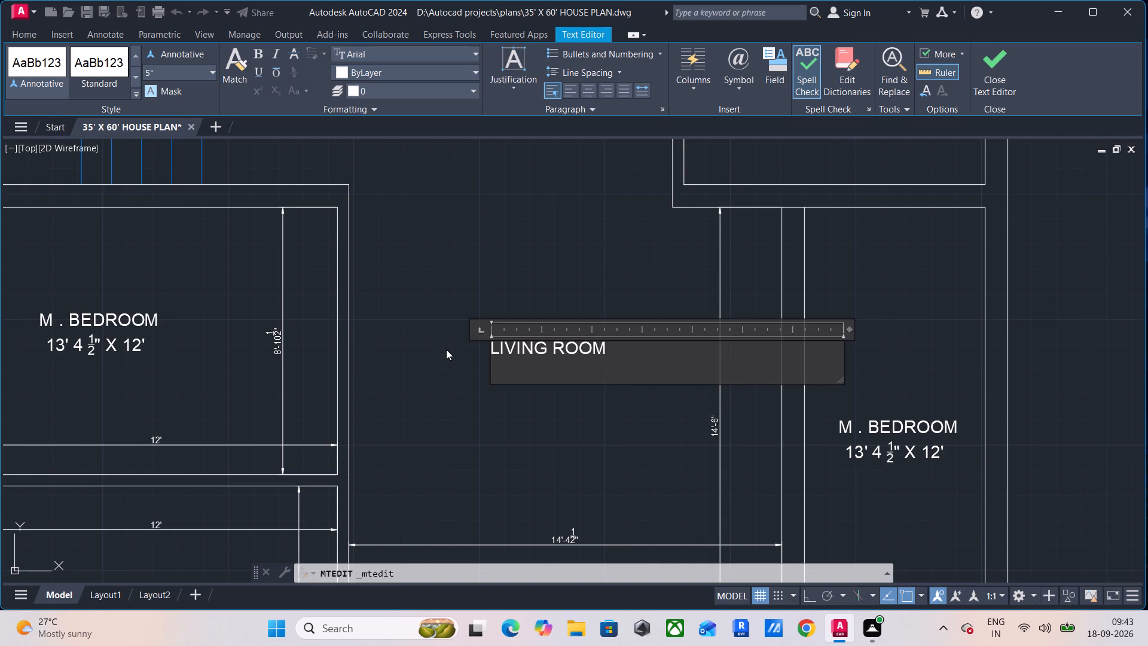
key(space)
middle_drag(547, 444, 578, 391)
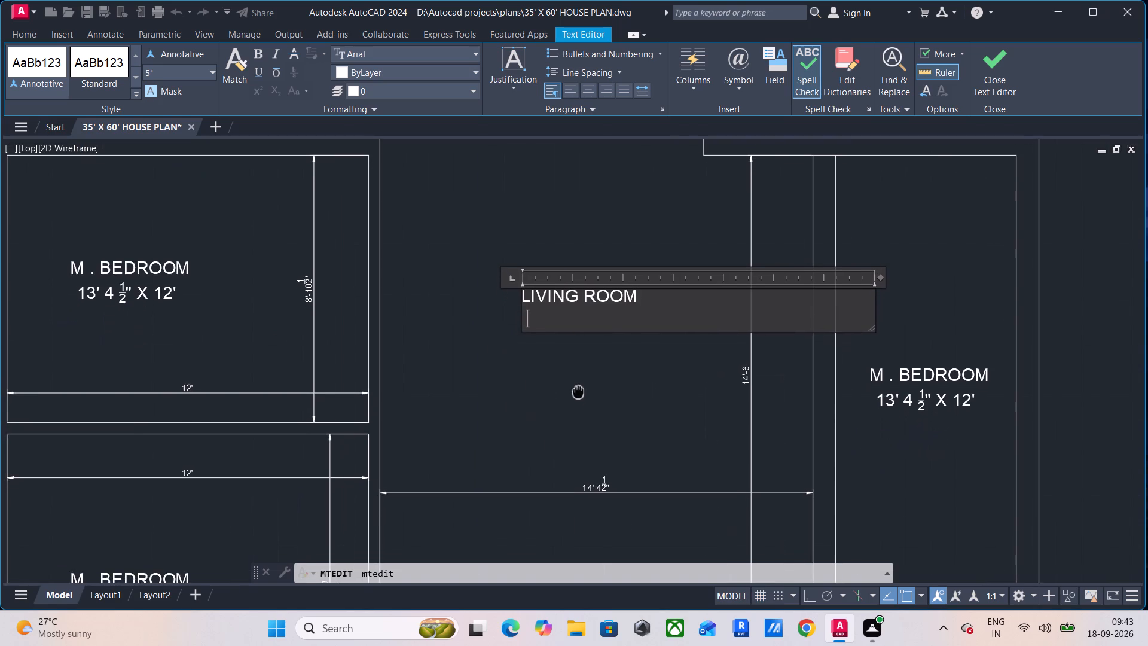
middle_drag(578, 391, 578, 389)
text(14')
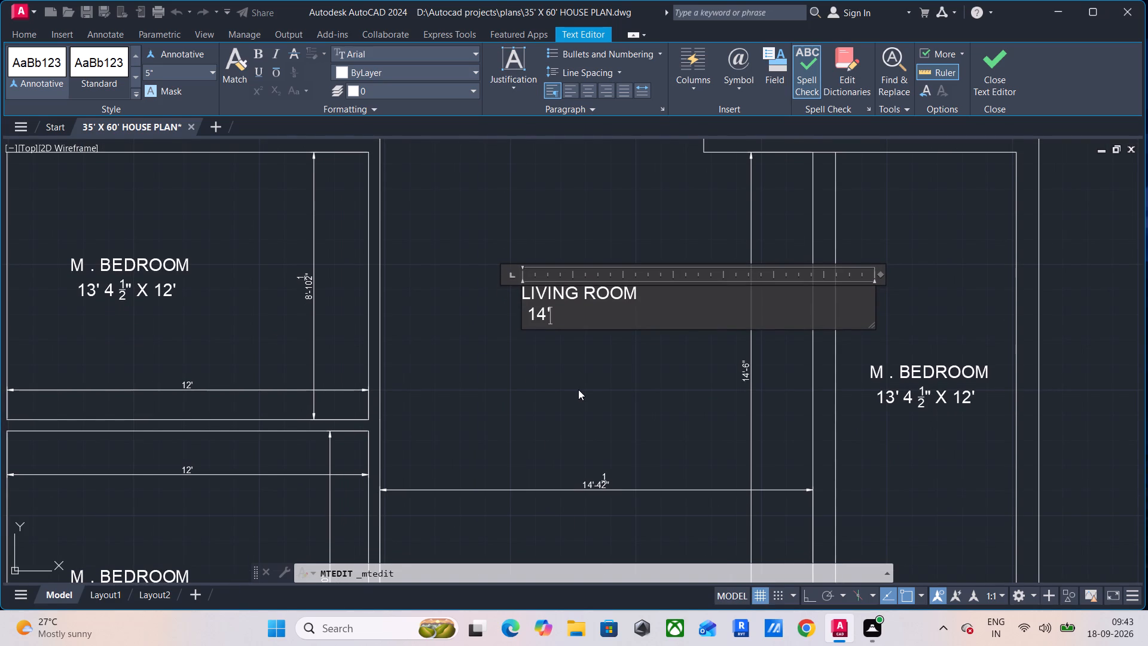
text(4 1/2)
key(shift+quotedbl)
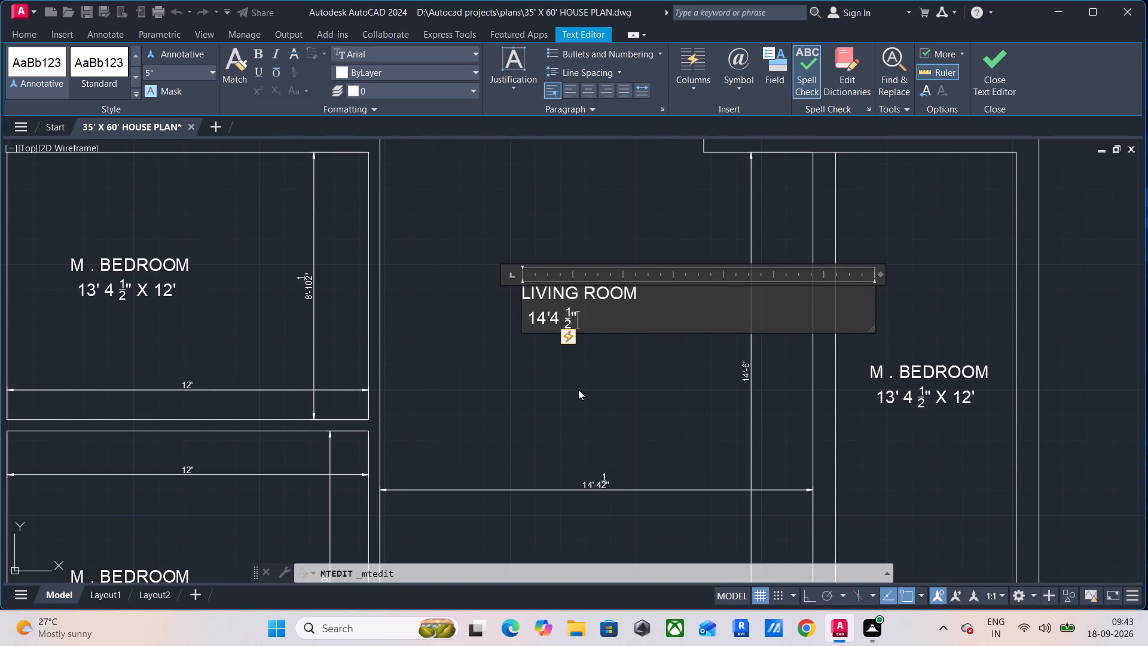
key(space)
text(X)
key(space)
text(14'6")
key(Return)
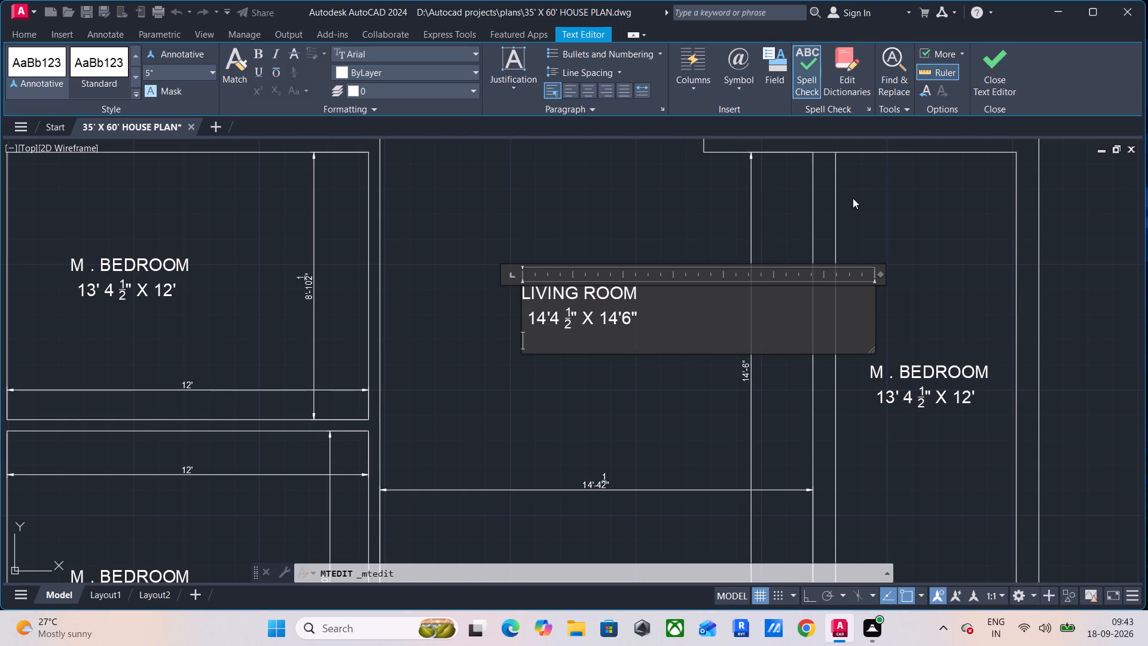
click(526, 312)
key(BackSpace)
key(space)
click(993, 60)
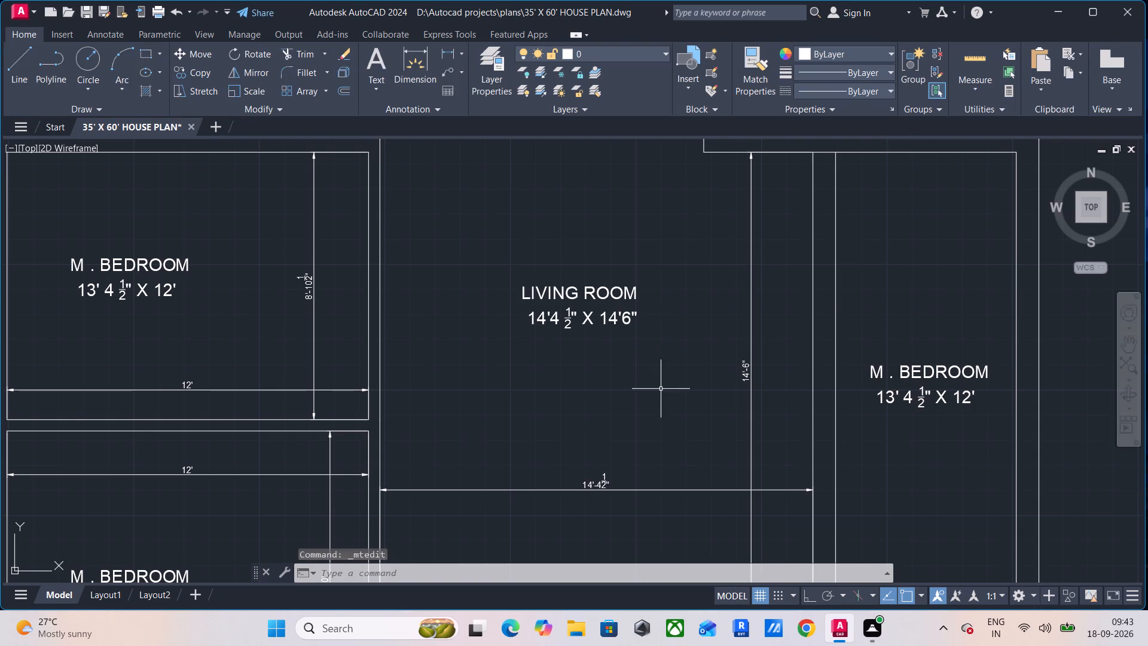
Replace the text of the M . BEDROOM label in the room directly below the stairs with BEDROOM 3.
middle_drag(661, 395, 746, 300)
scroll(724, 339, up, 1)
scroll(836, 395, down, 2)
middle_drag(806, 395, 859, 313)
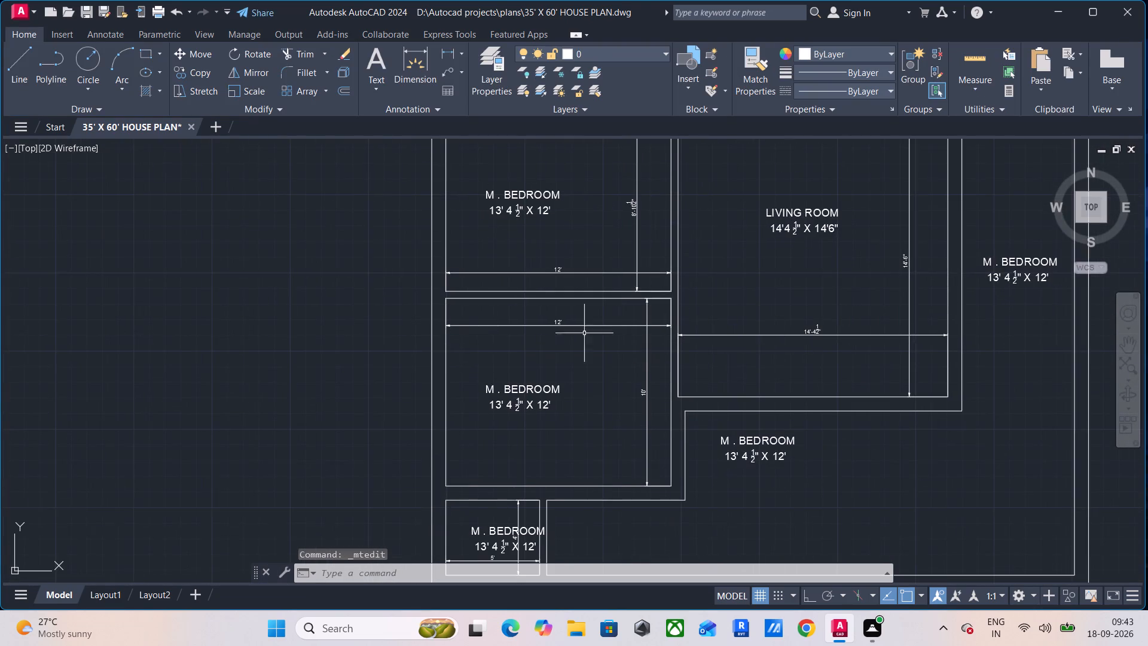
double_click(518, 193)
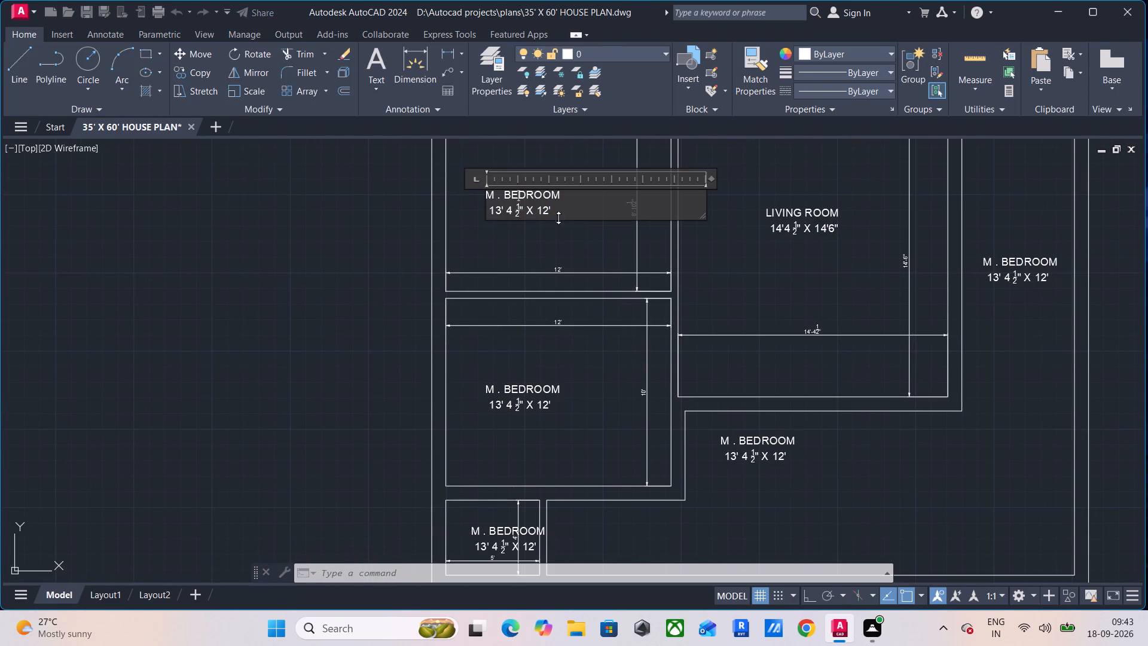
drag(569, 214, 446, 190)
text(BED)
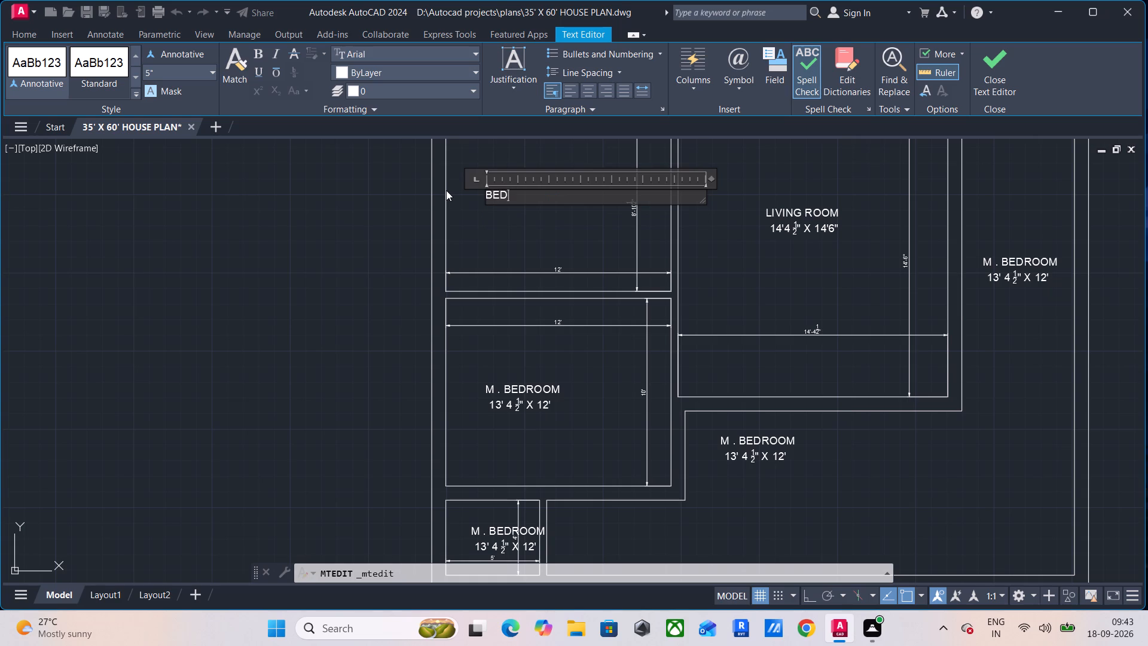
text(ROOM)
scroll(558, 286, down, 3)
middle_drag(559, 305, 541, 368)
scroll(635, 181, up, 2)
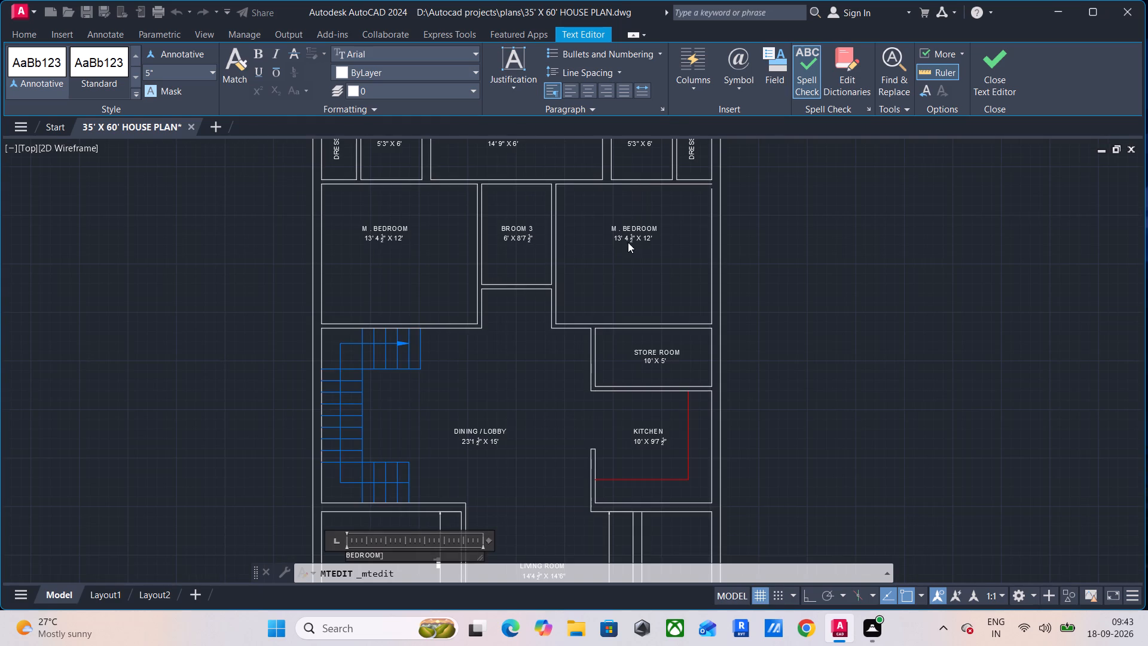
scroll(676, 223, up, 1)
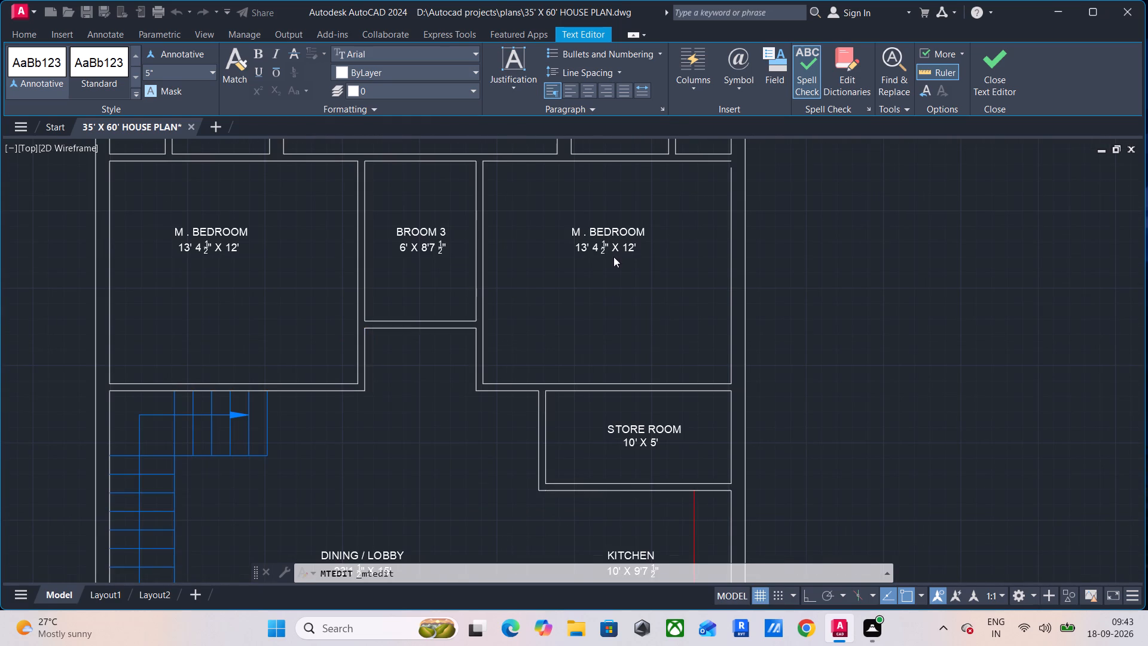
scroll(269, 276, down, 3)
middle_drag(309, 279, 559, 190)
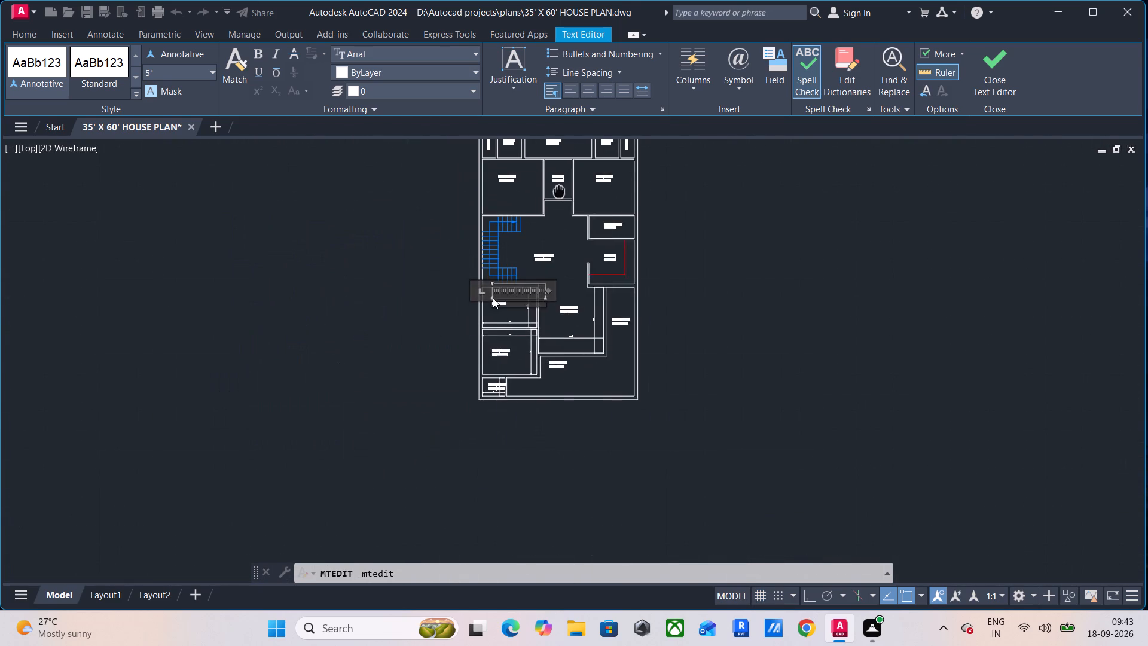
scroll(493, 297, up, 4)
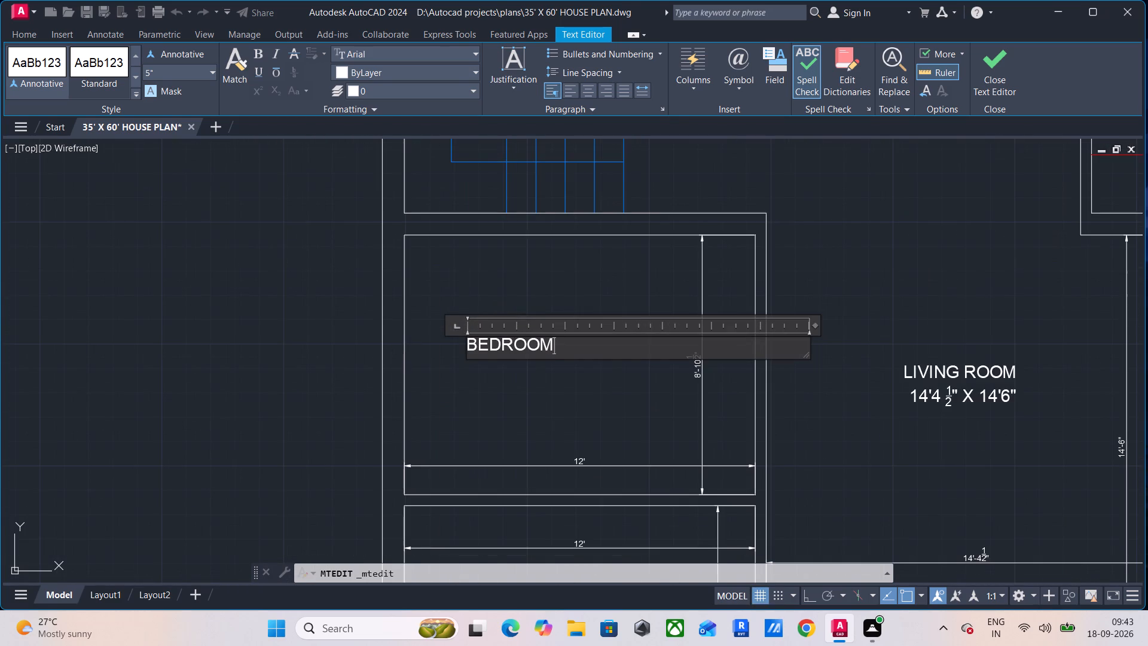
key(space)
key(3)
Add an indented second line reading 12' X 8'10 1/2" to the BEDROOM 3 label and finish editing.
middle_drag(610, 393, 644, 358)
key(Return)
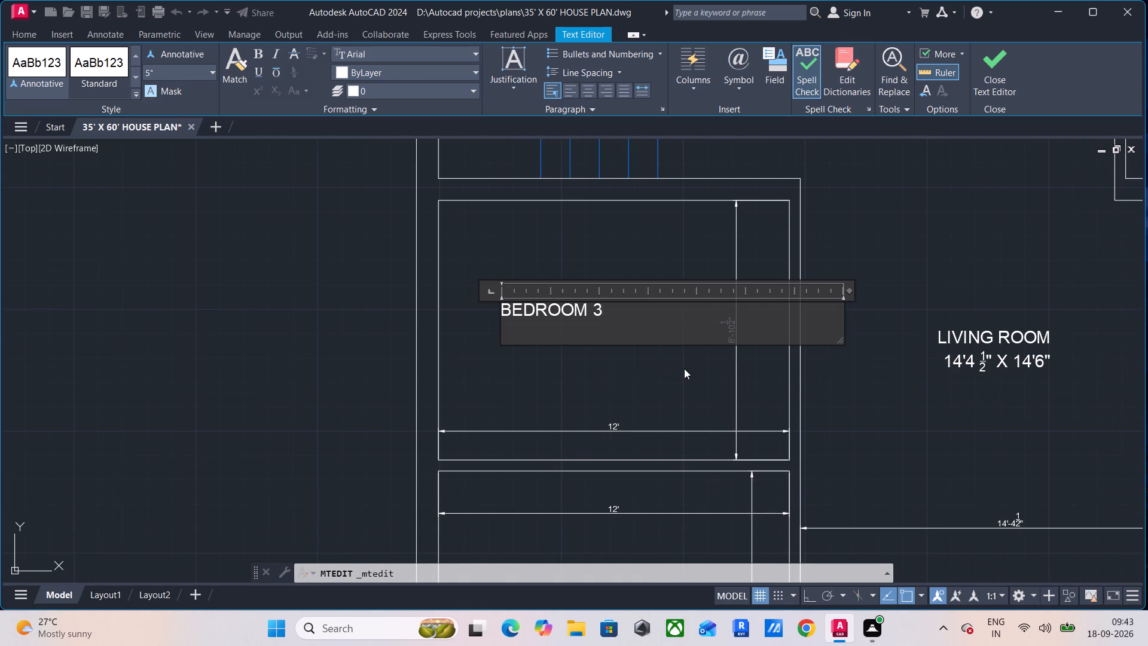
key(space)
text(12)
key(apostrophe)
key(space)
text(X)
key(space)
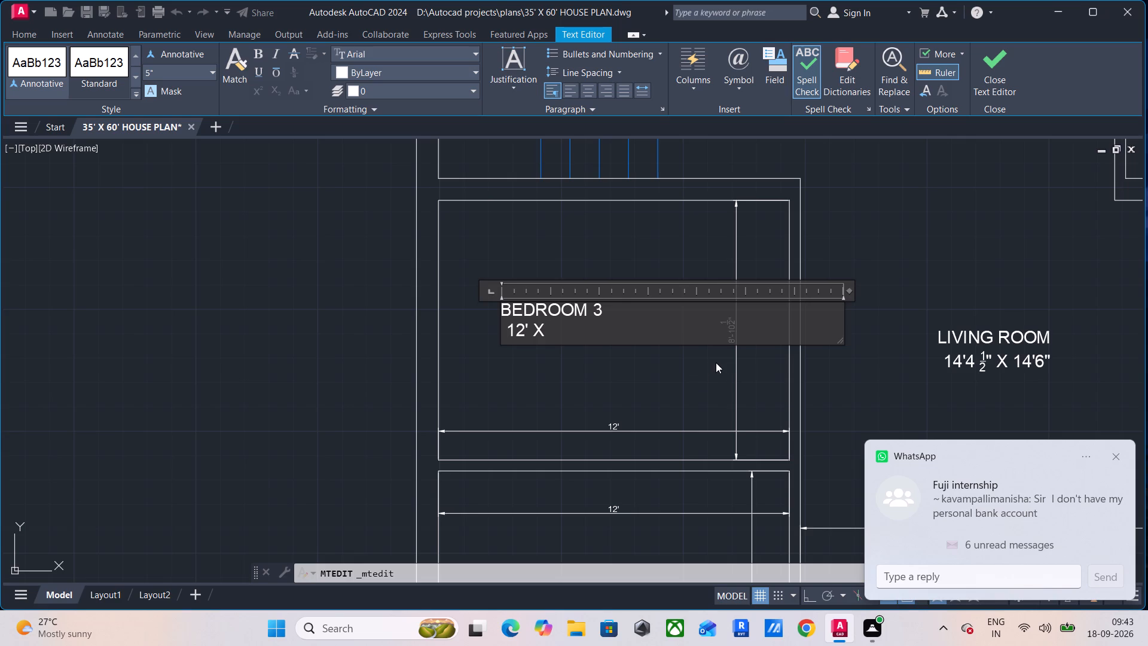
scroll(730, 315, up, 2)
scroll(730, 315, down, 2)
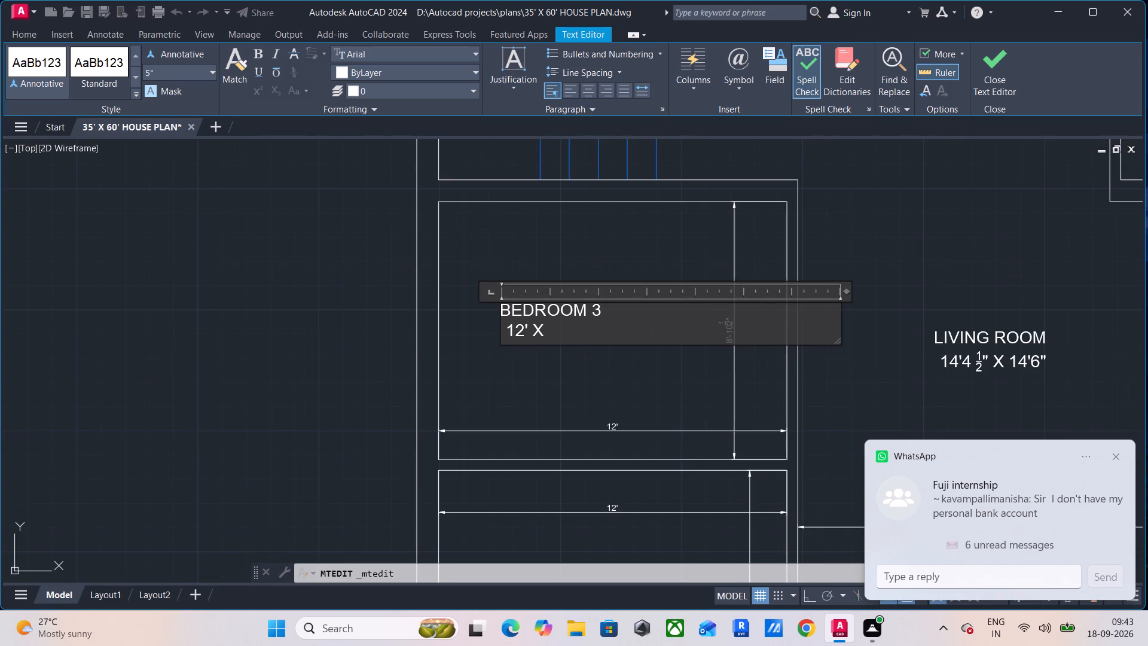
key(8)
key(apostrophe)
text(10)
key(space)
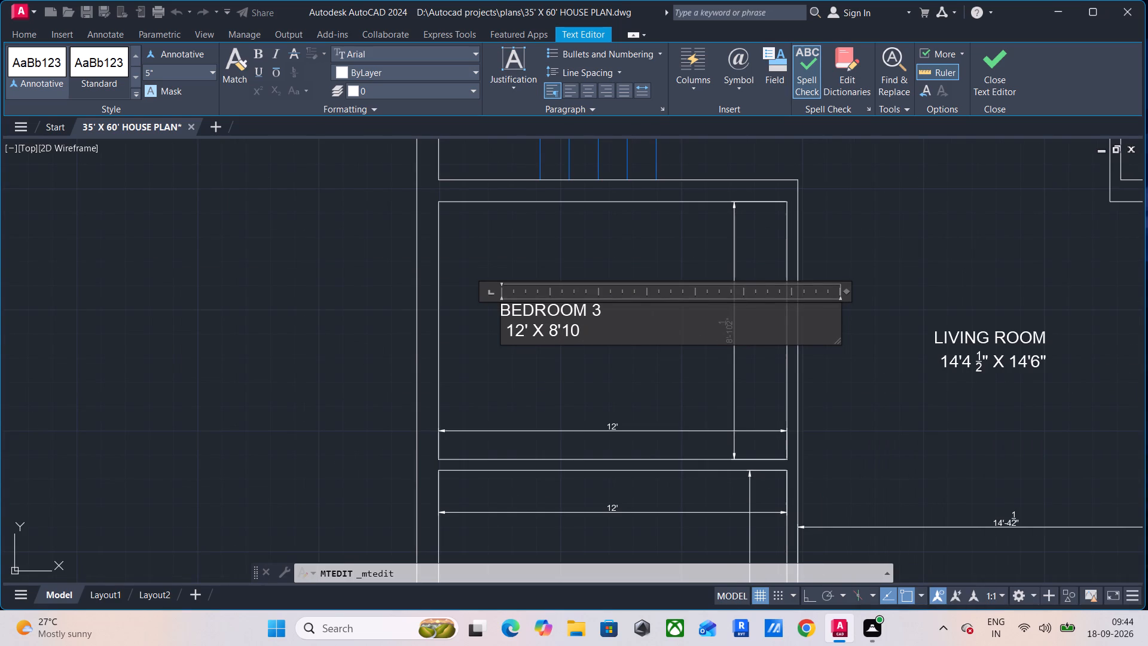
text(1)
text(/2)
key(shift+quotedbl)
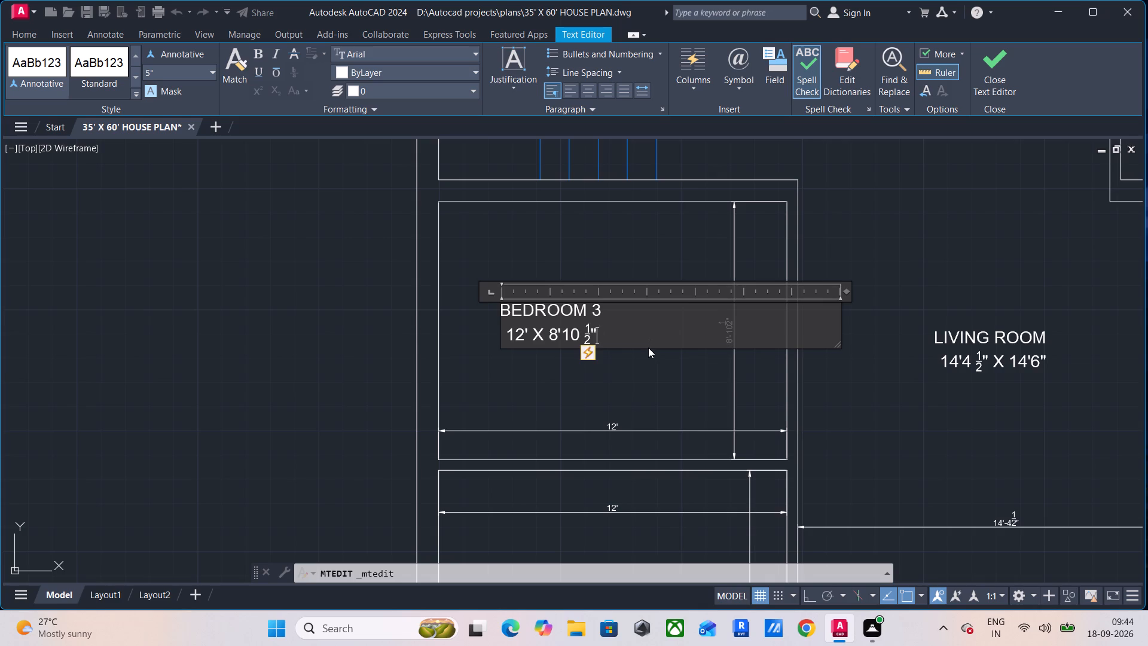
click(993, 73)
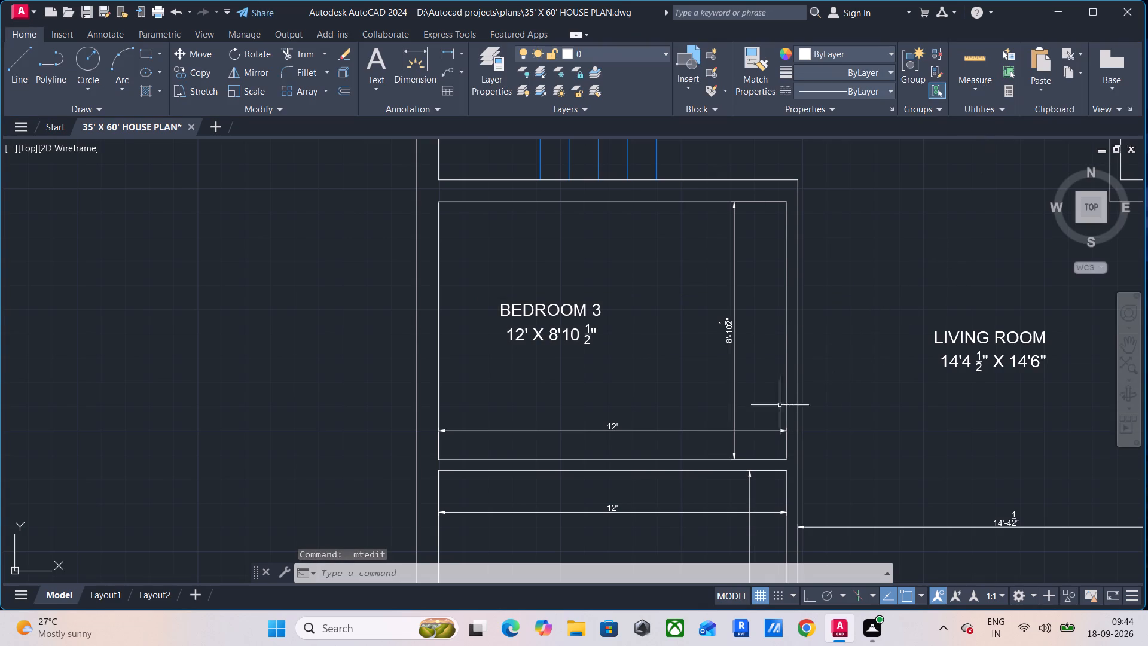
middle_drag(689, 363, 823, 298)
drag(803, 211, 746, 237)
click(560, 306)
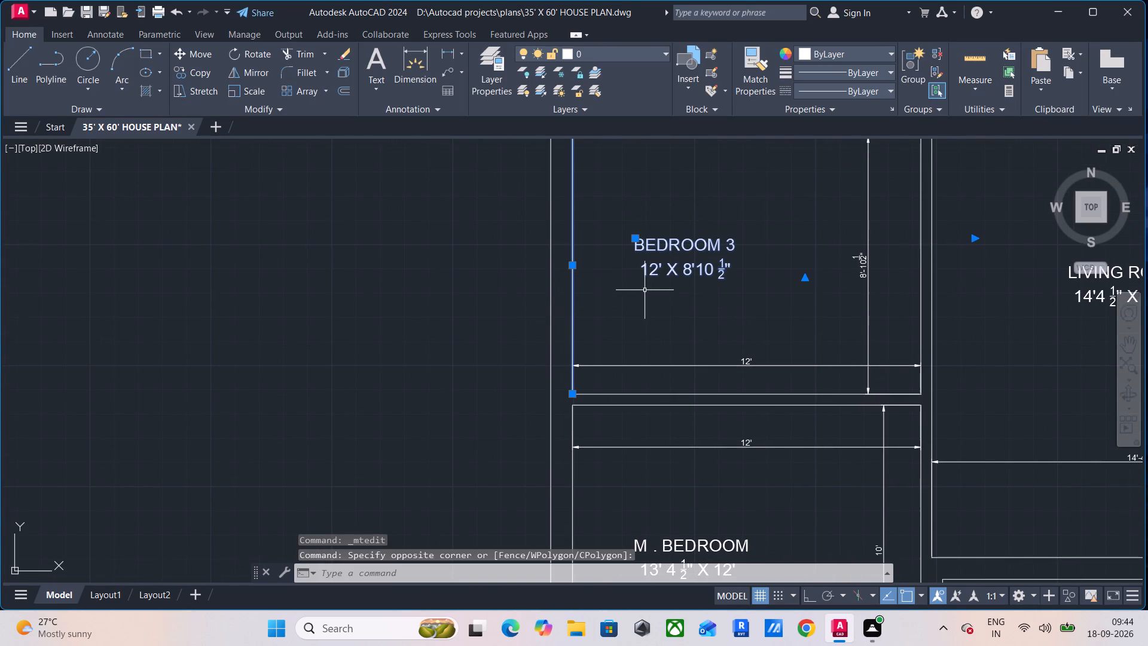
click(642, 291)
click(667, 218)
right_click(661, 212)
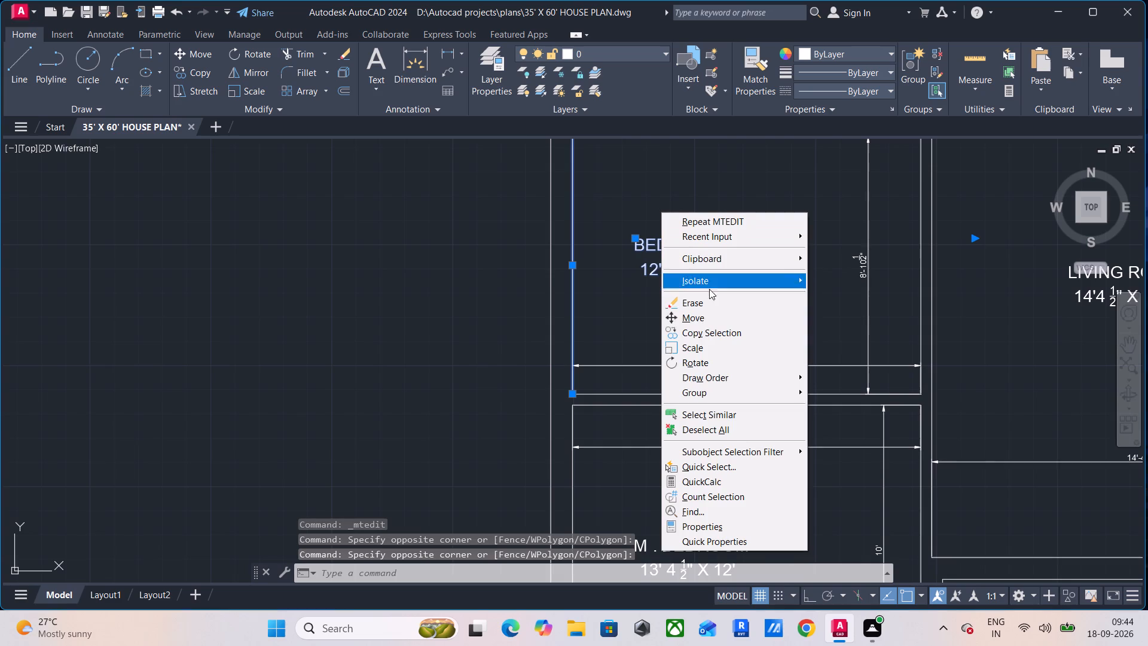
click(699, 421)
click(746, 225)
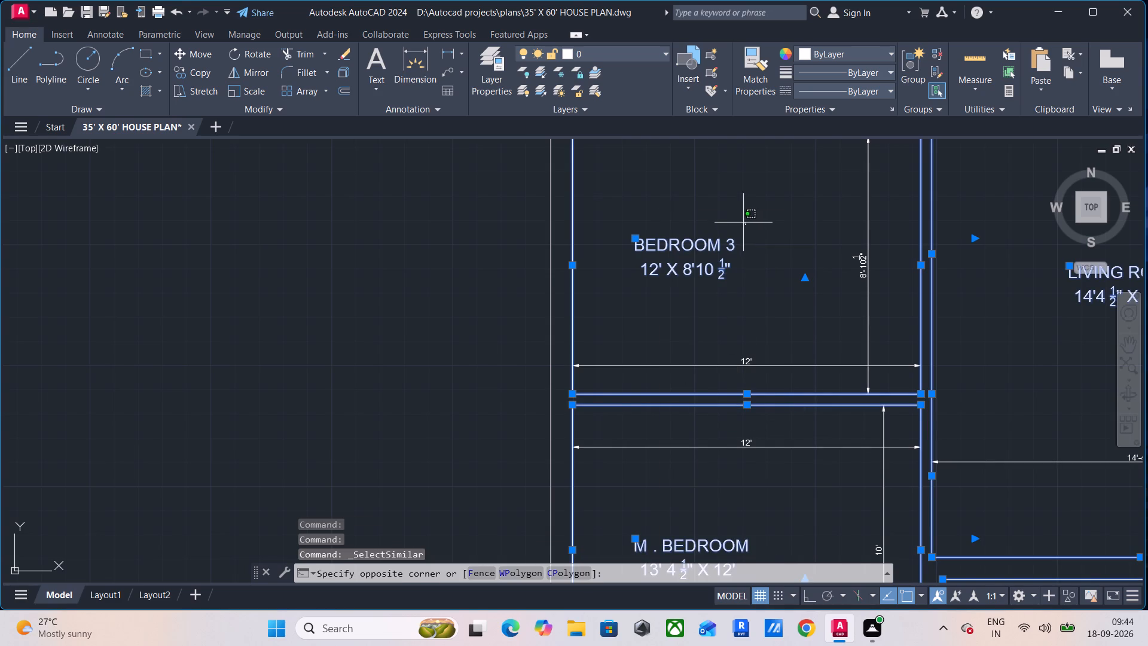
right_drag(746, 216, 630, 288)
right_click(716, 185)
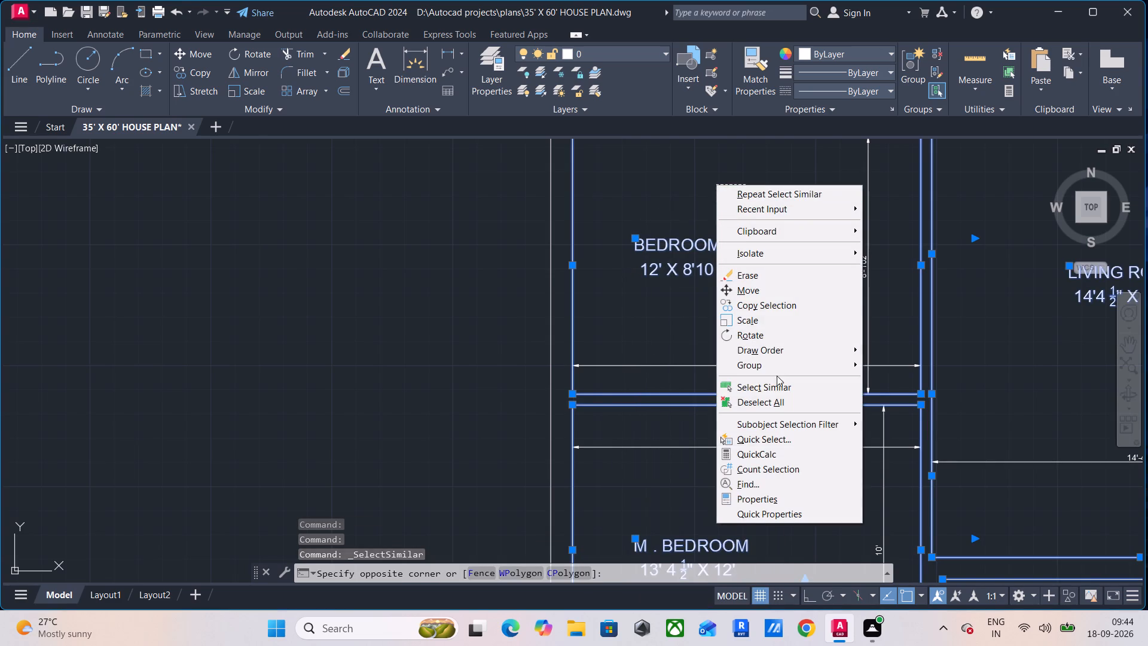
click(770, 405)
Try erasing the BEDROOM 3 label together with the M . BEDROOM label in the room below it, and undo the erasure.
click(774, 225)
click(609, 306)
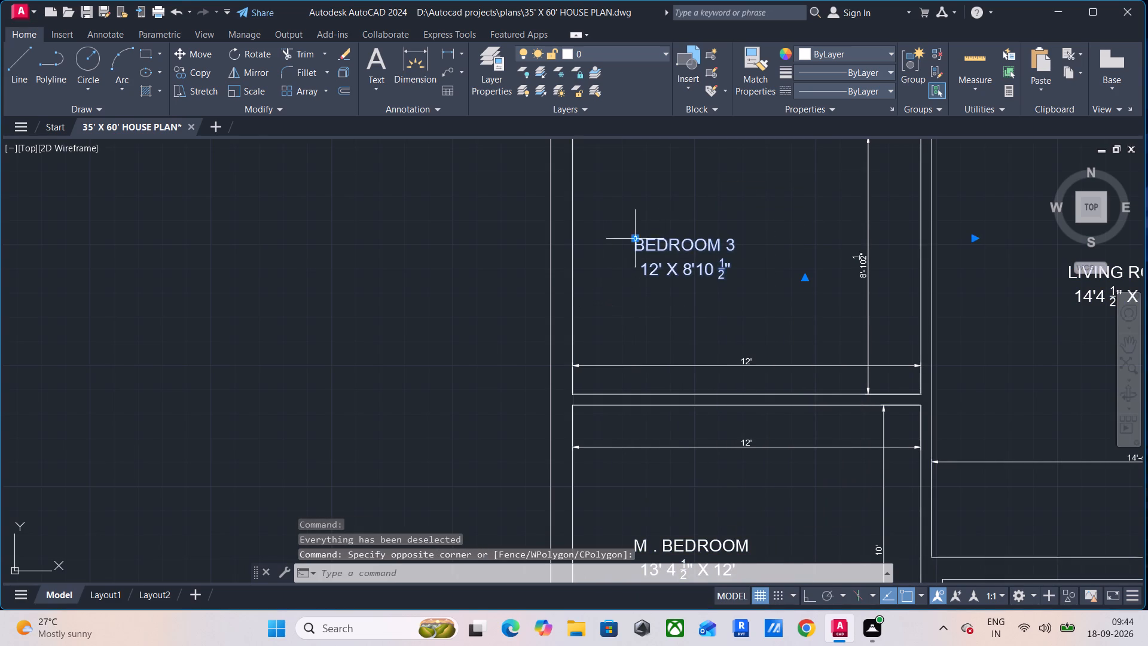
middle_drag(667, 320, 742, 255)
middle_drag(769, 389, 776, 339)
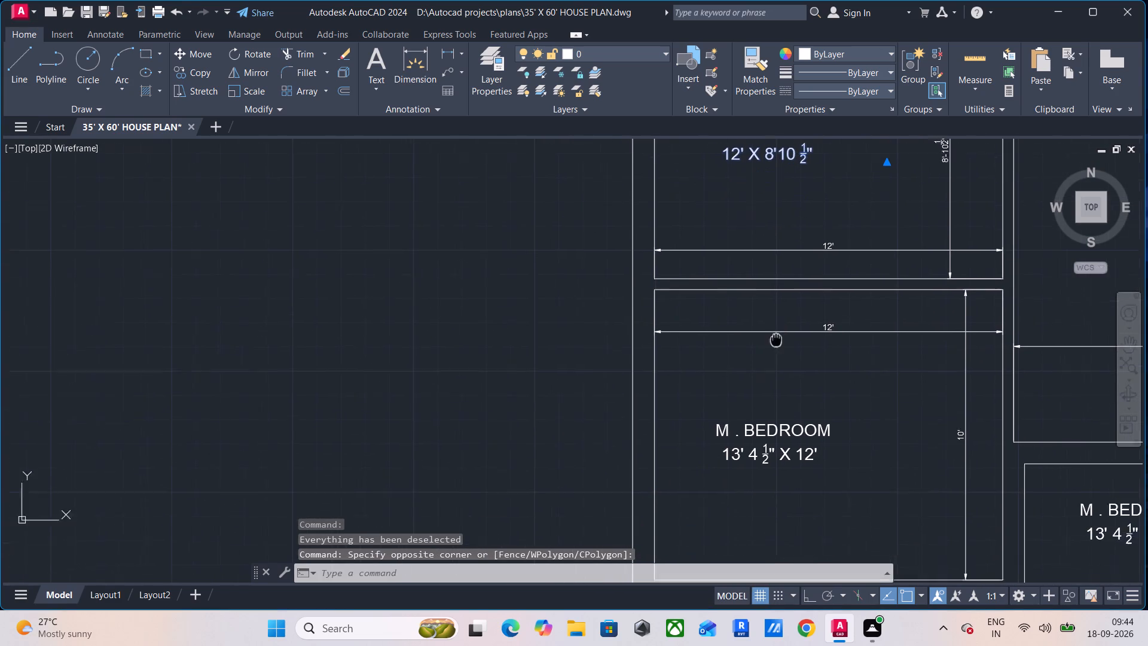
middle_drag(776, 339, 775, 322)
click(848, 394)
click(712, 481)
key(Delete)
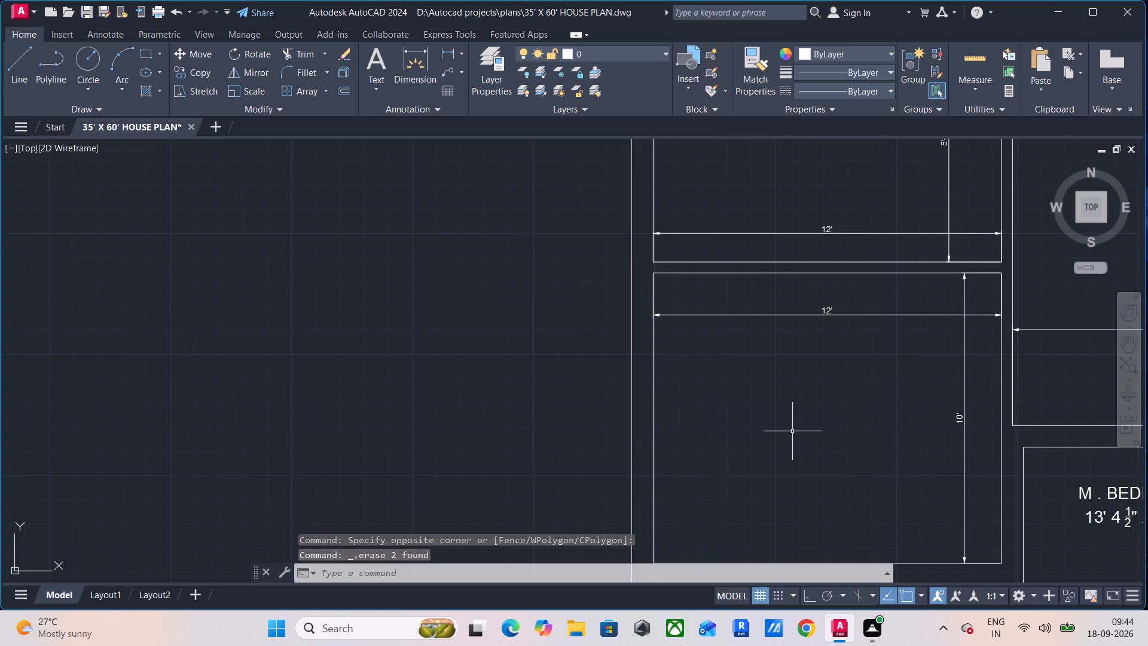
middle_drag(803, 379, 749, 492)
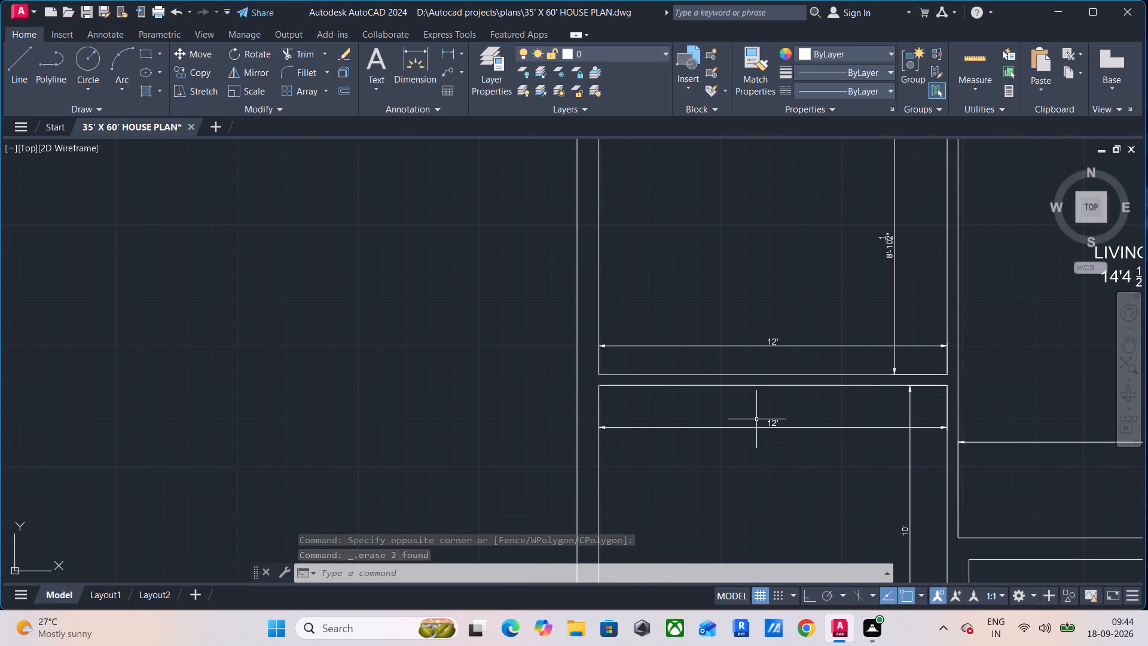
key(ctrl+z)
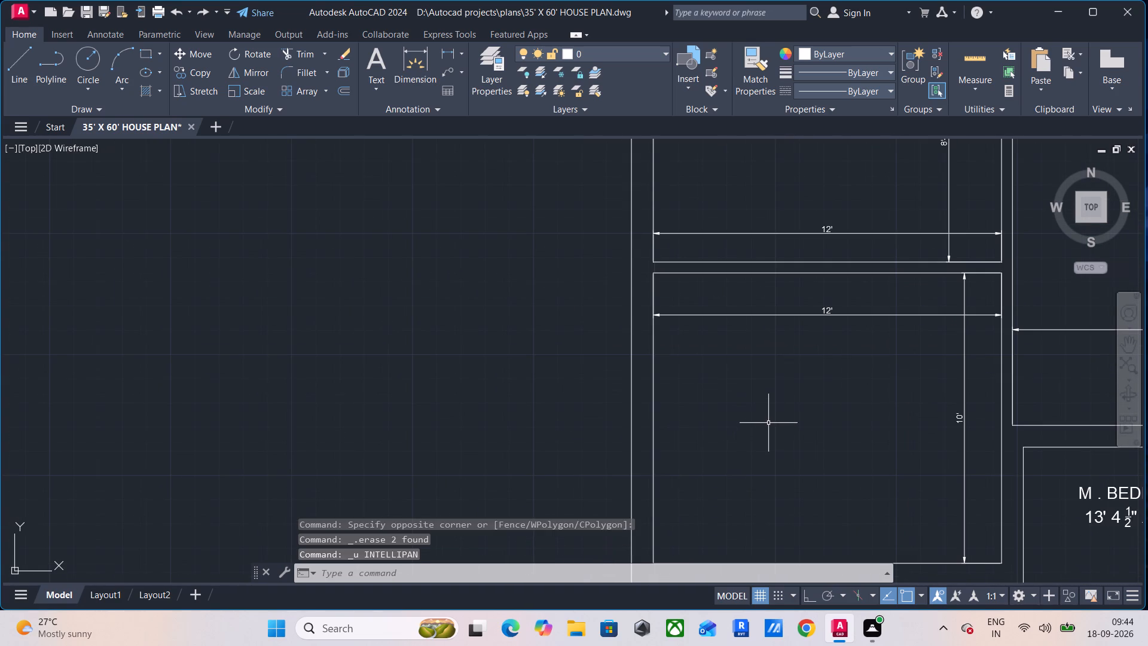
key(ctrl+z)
Erase only the M . BEDROOM label in the room directly below BEDROOM 3.
middle_drag(796, 417, 690, 486)
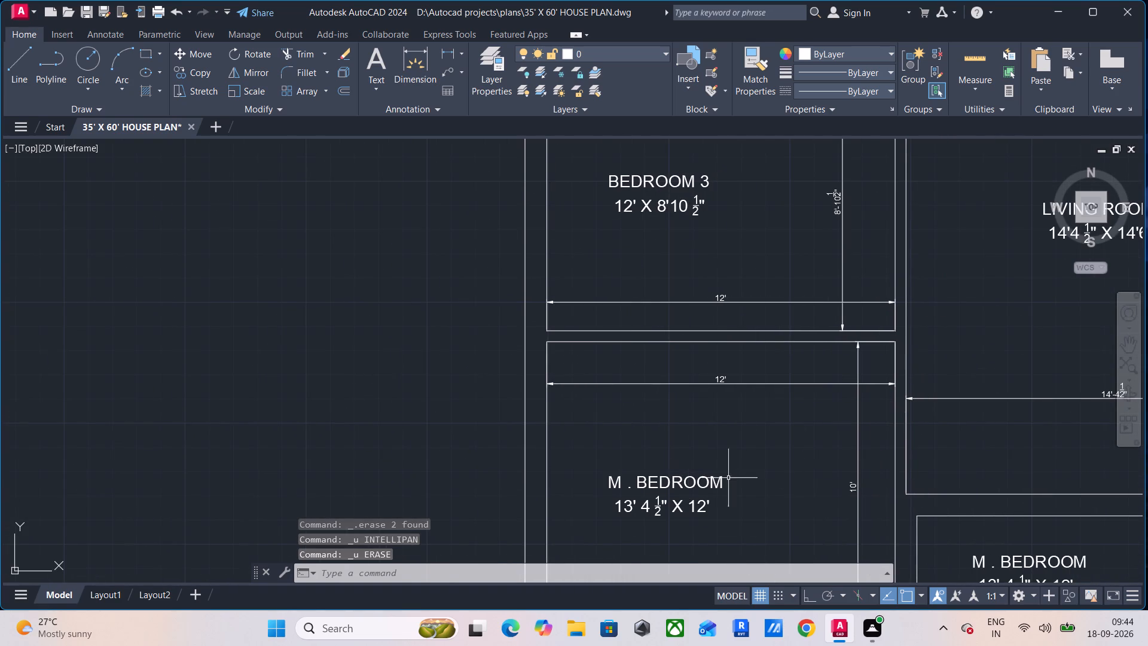
click(752, 480)
click(636, 501)
key(Delete)
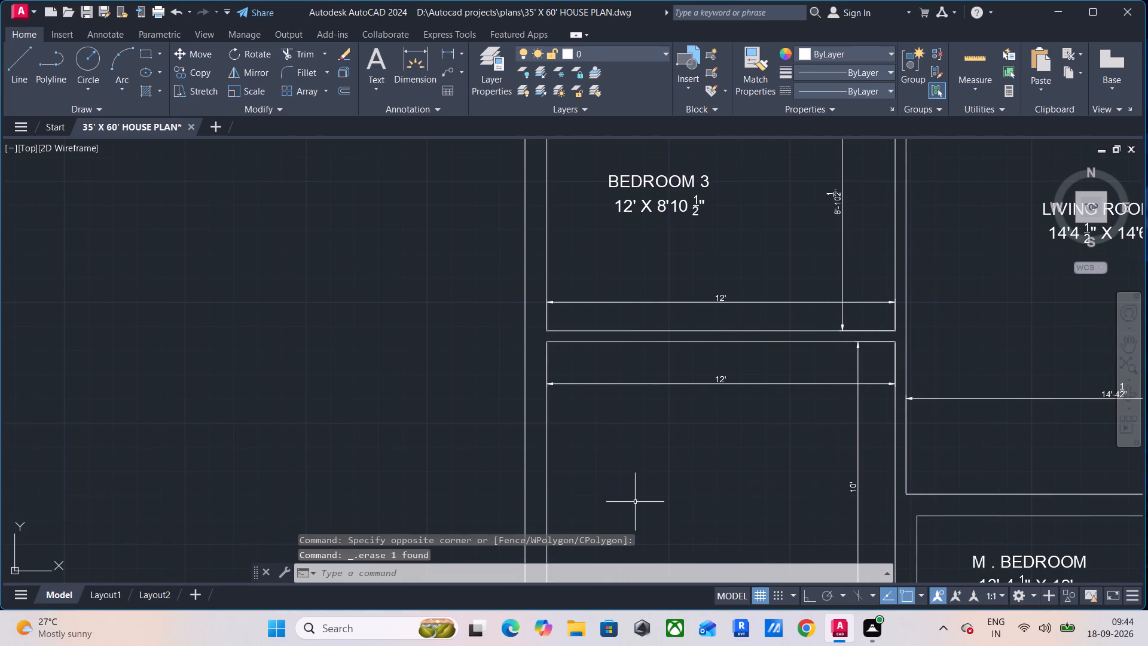
Shift the BEDROOM 3 label slightly to the right within its room.
click(661, 177)
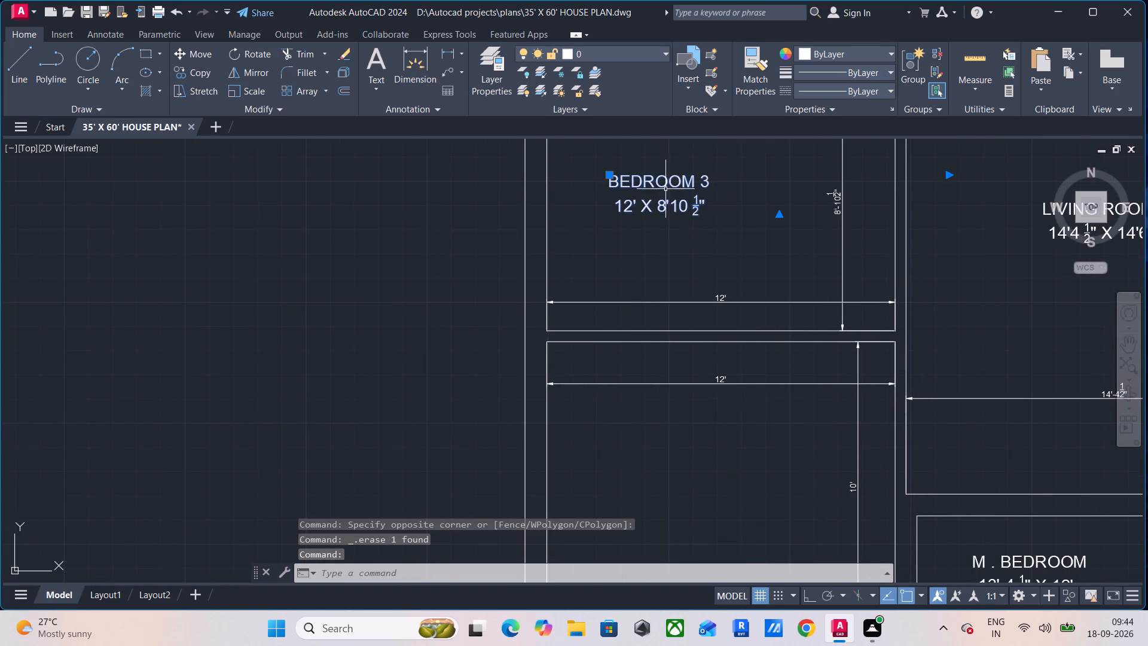
click(606, 173)
click(603, 173)
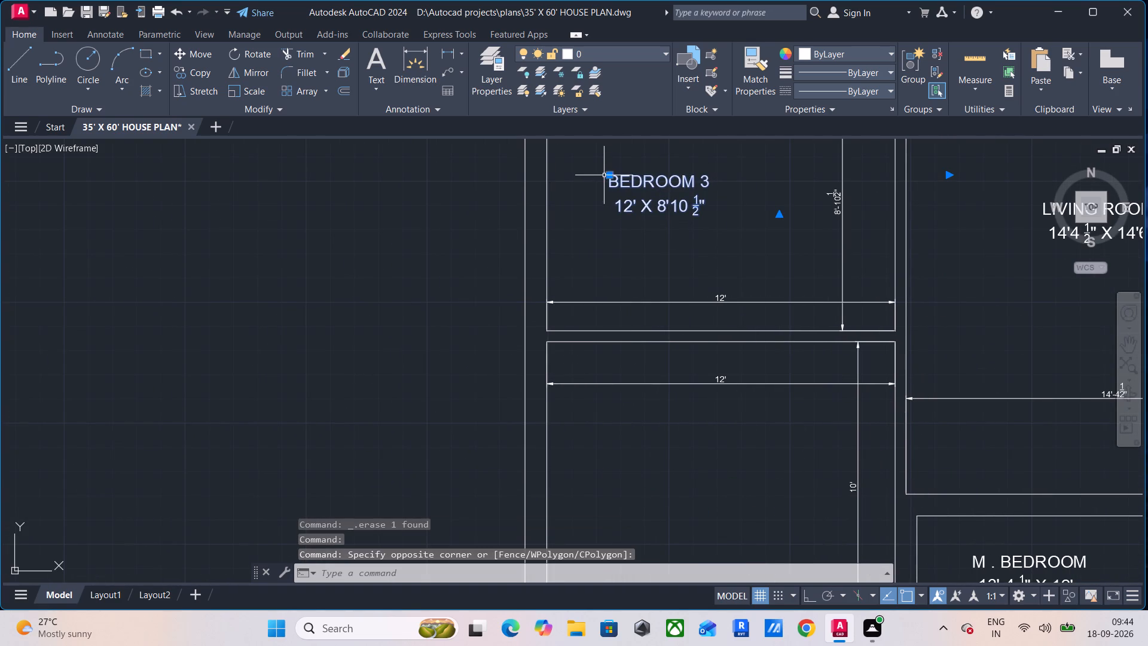
click(608, 175)
click(638, 173)
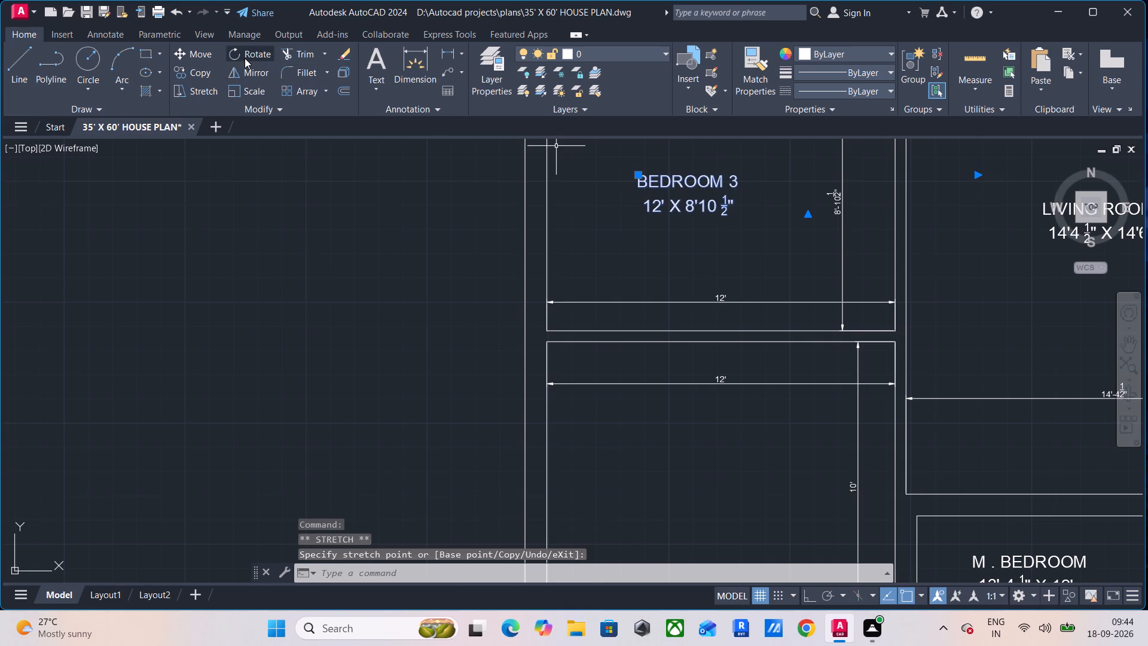
Copy the BEDROOM 3 label about 11' straight down into the room below, with Ortho on, and end the Copy command.
click(203, 74)
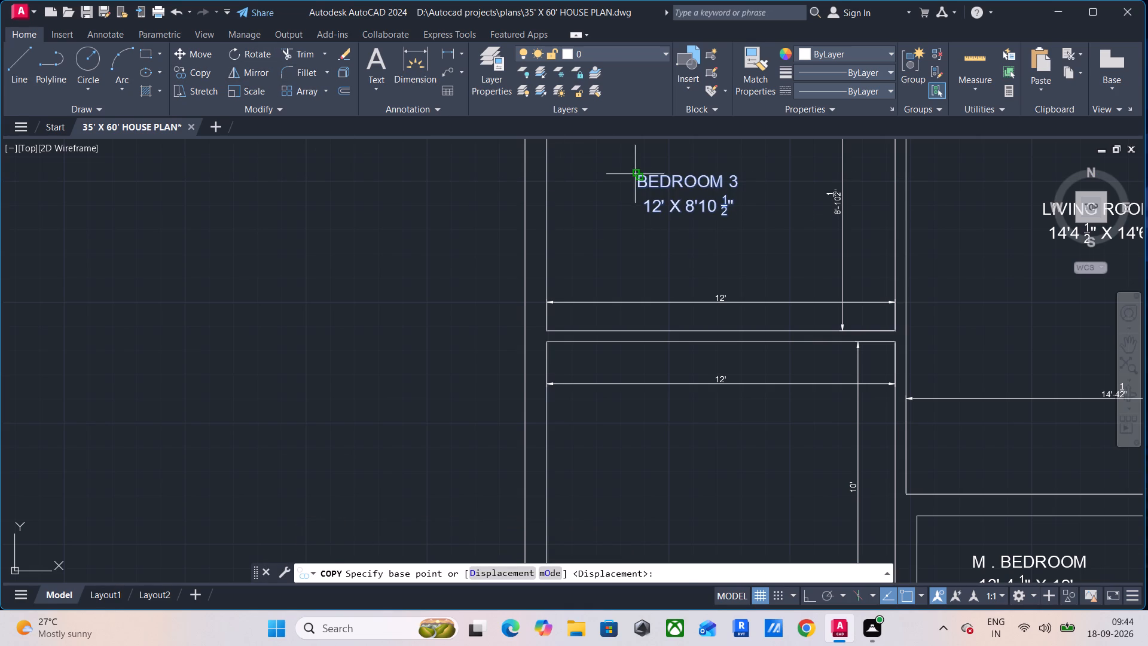
click(635, 174)
key(F8)
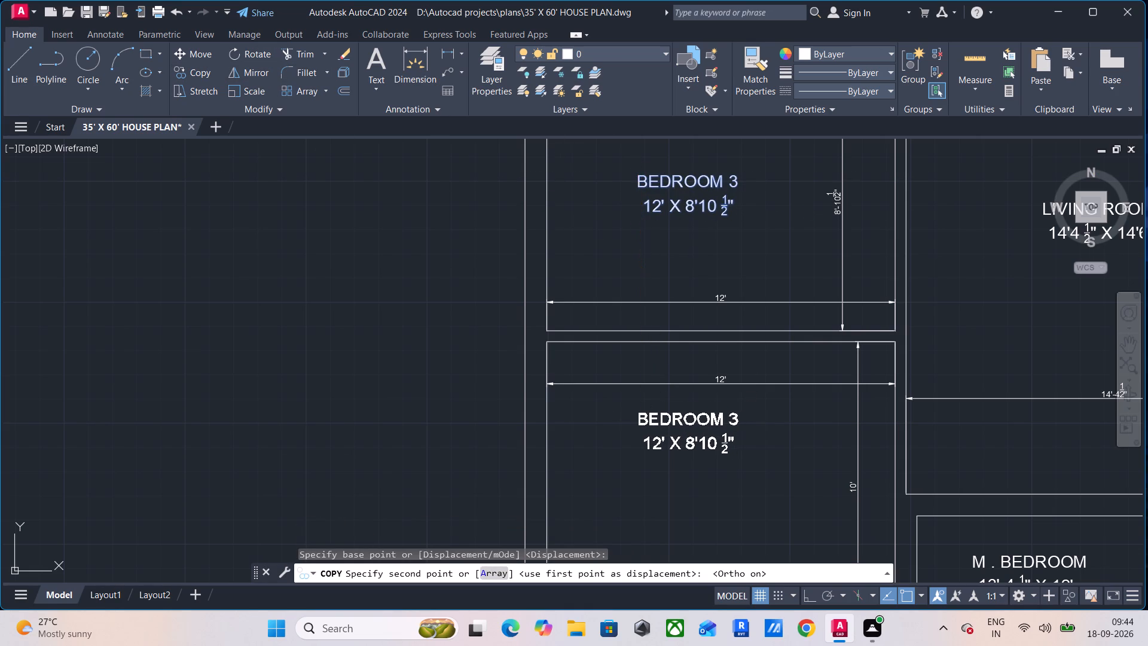
middle_drag(643, 496, 649, 435)
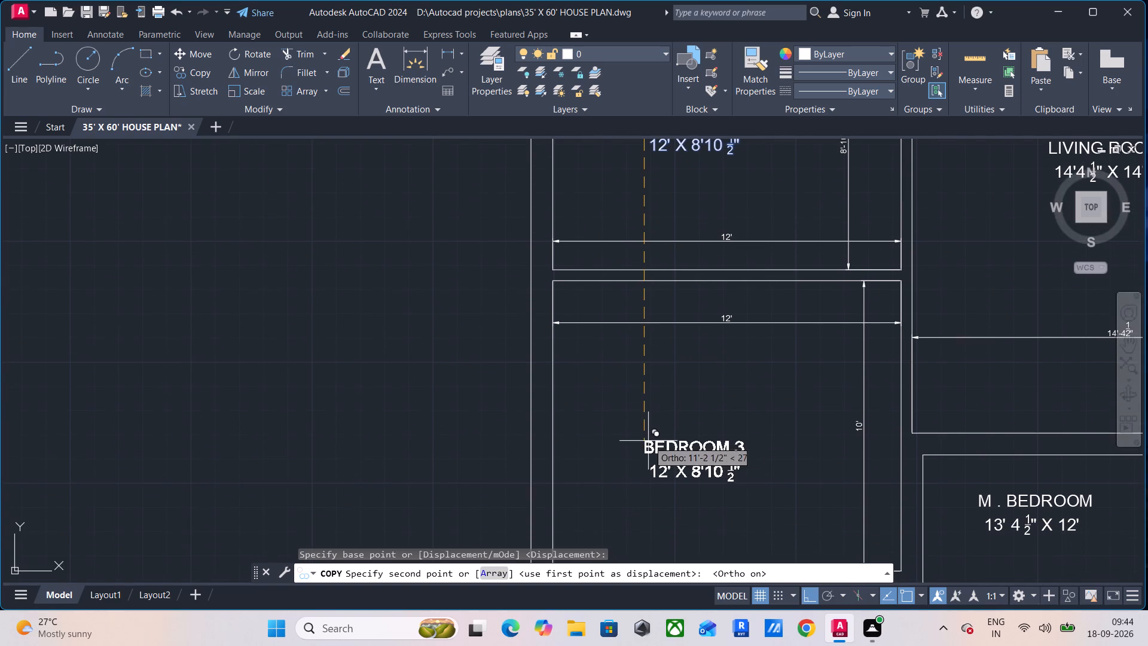
click(645, 431)
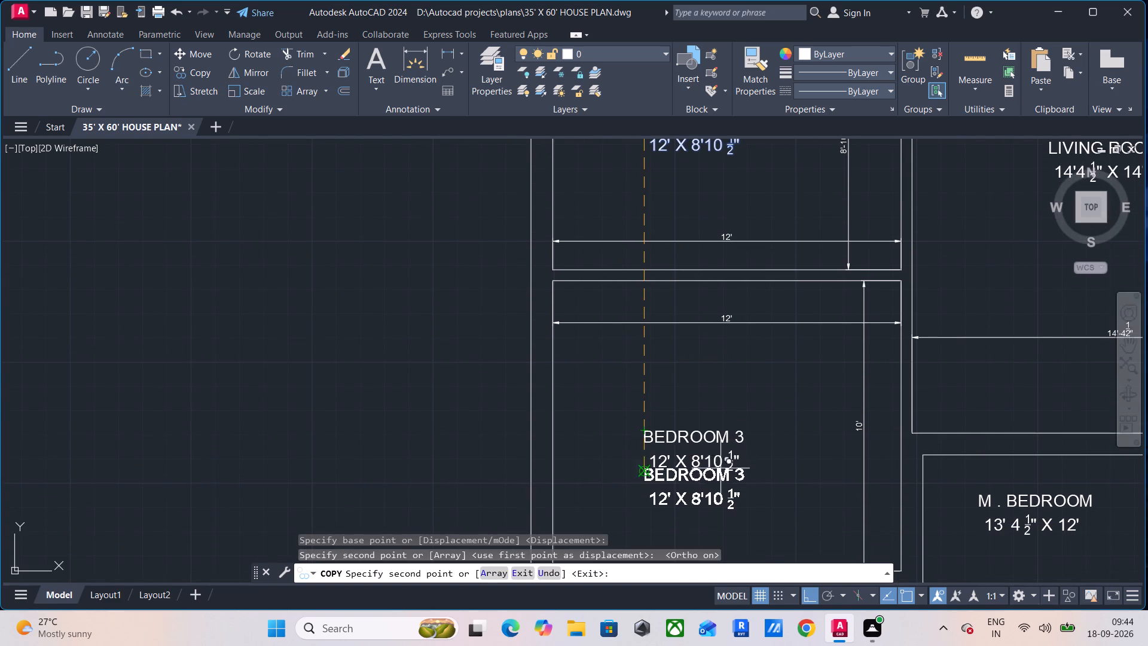
right_click(219, 338)
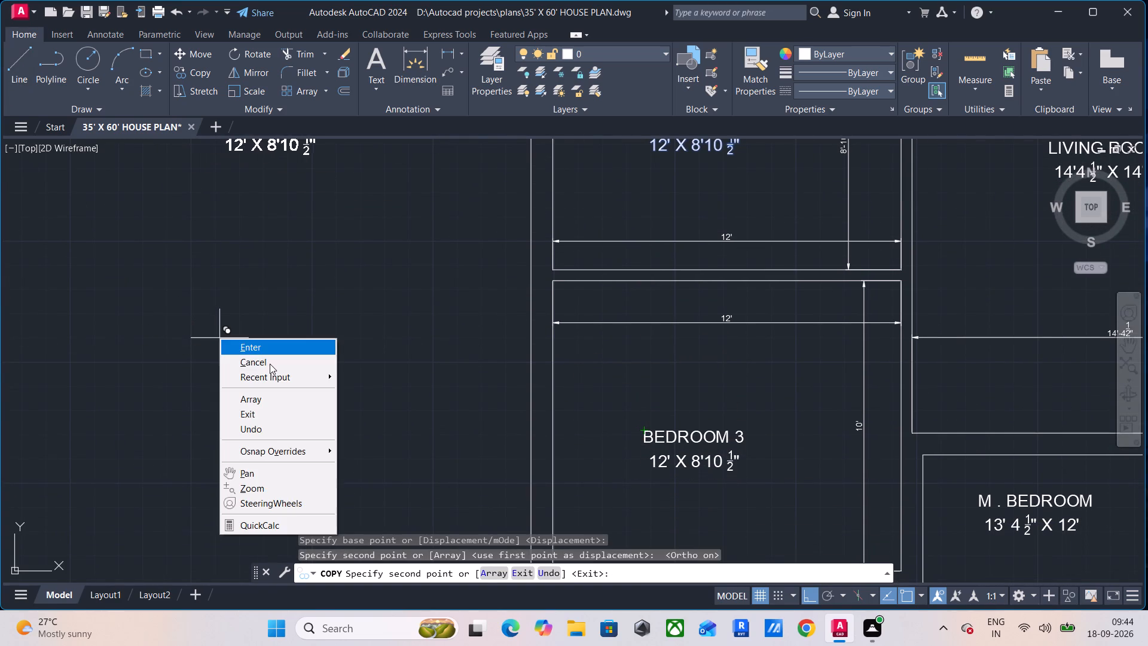
click(270, 364)
Replace the copied label's second line with an indented 12' X 10' and finish editing.
double_click(722, 436)
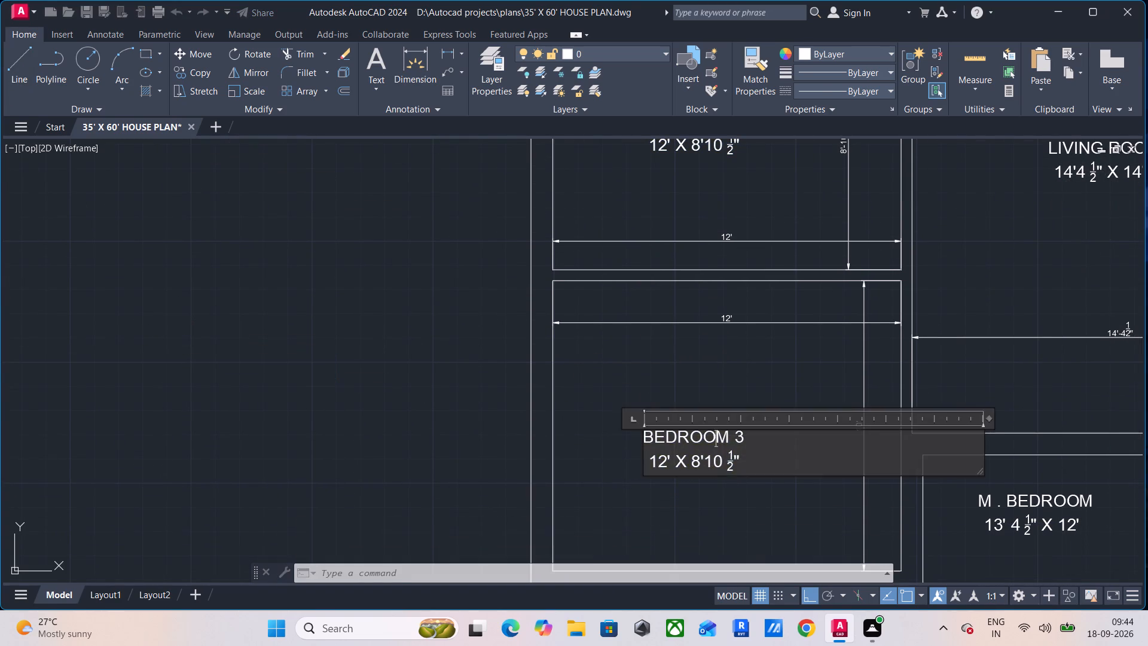
middle_drag(658, 459, 734, 388)
drag(832, 392, 703, 397)
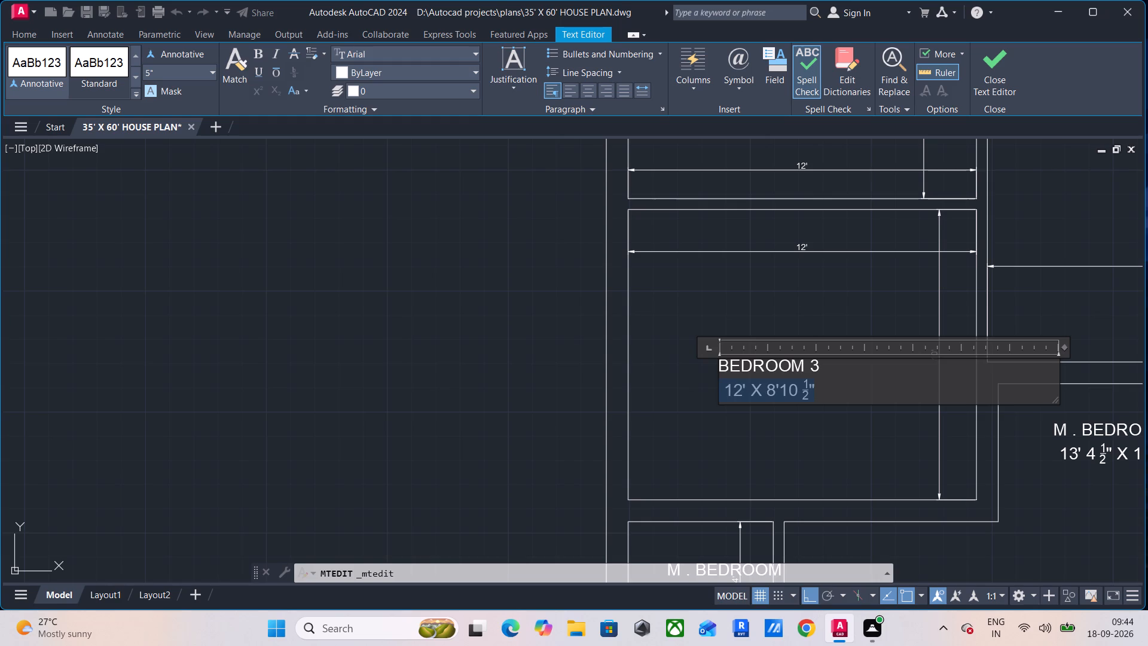
drag(703, 397, 702, 397)
text(12' X)
key(space)
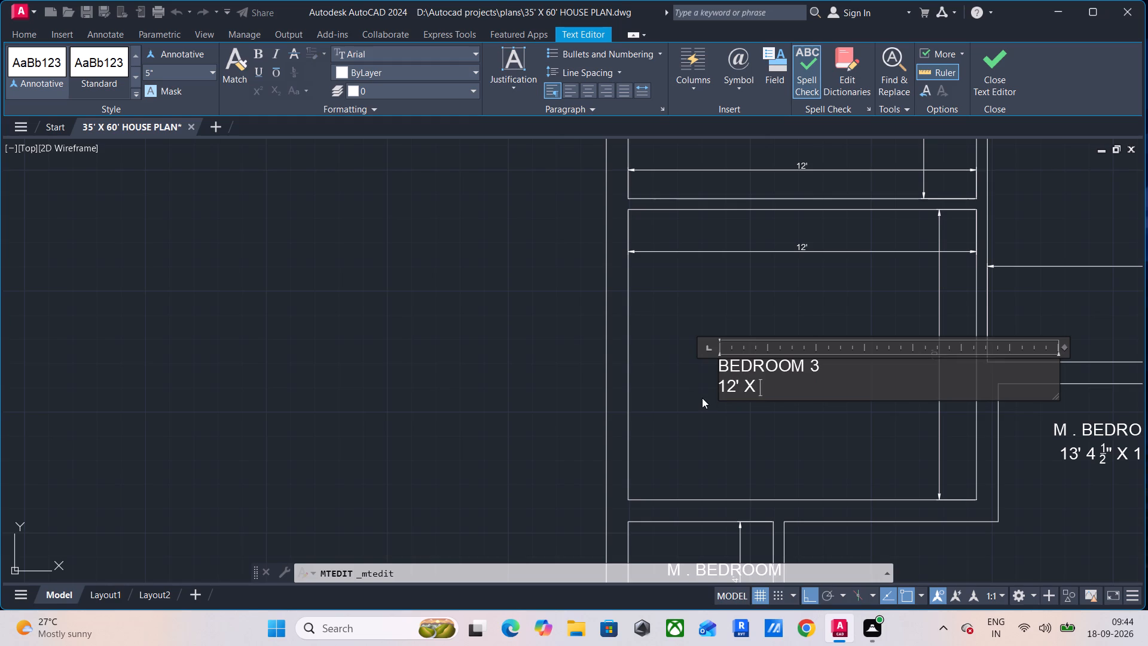
text(10)
key(apostrophe)
click(720, 383)
key(space)
key(space)
key(space)
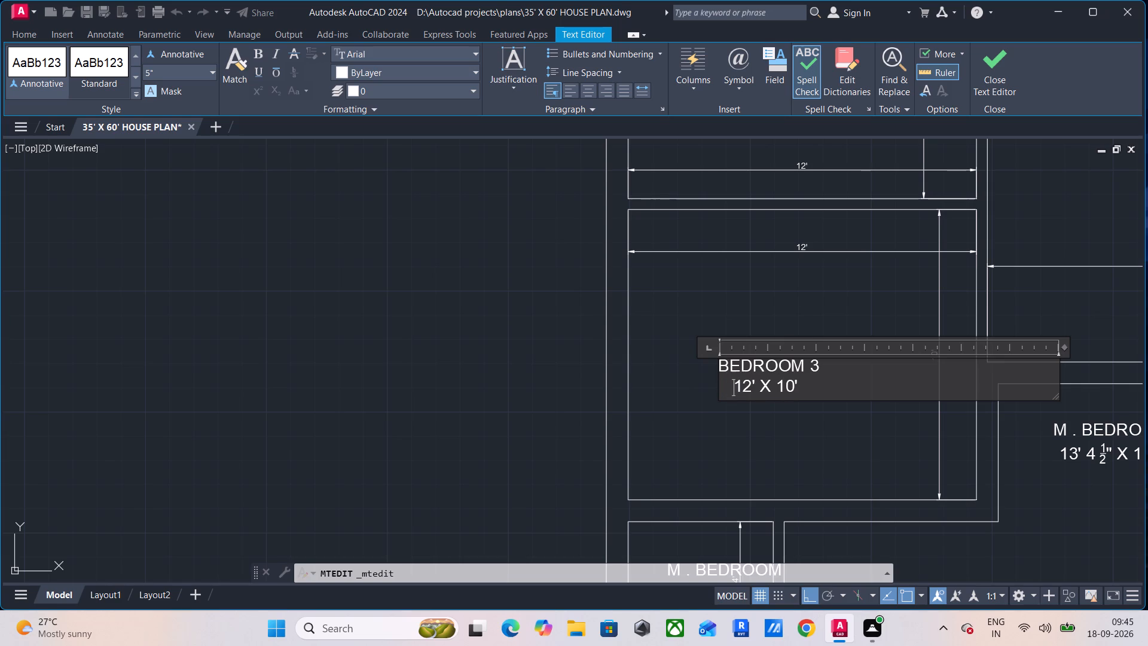
key(BackSpace)
click(991, 73)
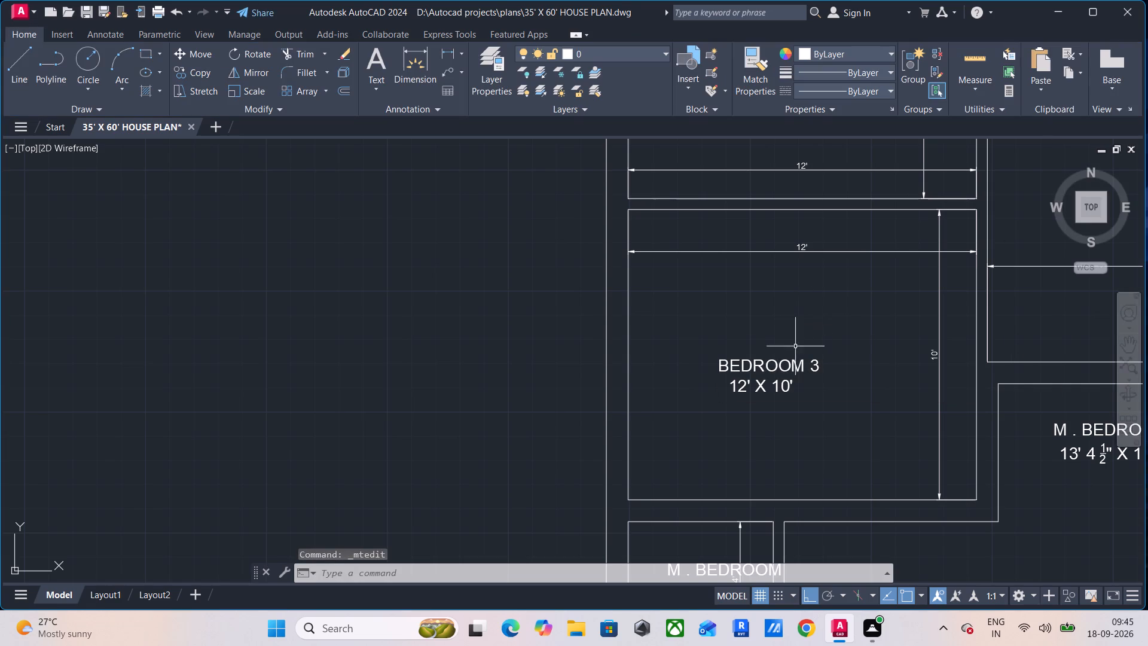
Change the copied label's first line to BEDROOM 4 and finish editing.
double_click(796, 364)
click(825, 364)
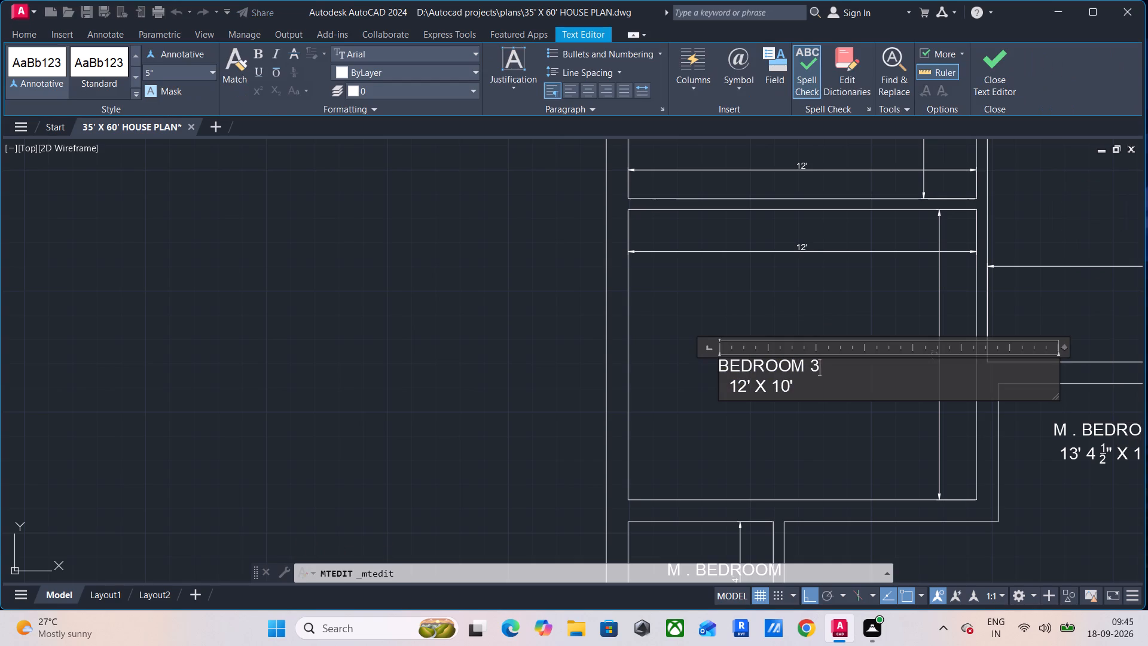
key(backslash)
key(BackSpace)
key(BackSpace)
key(4)
key(Return)
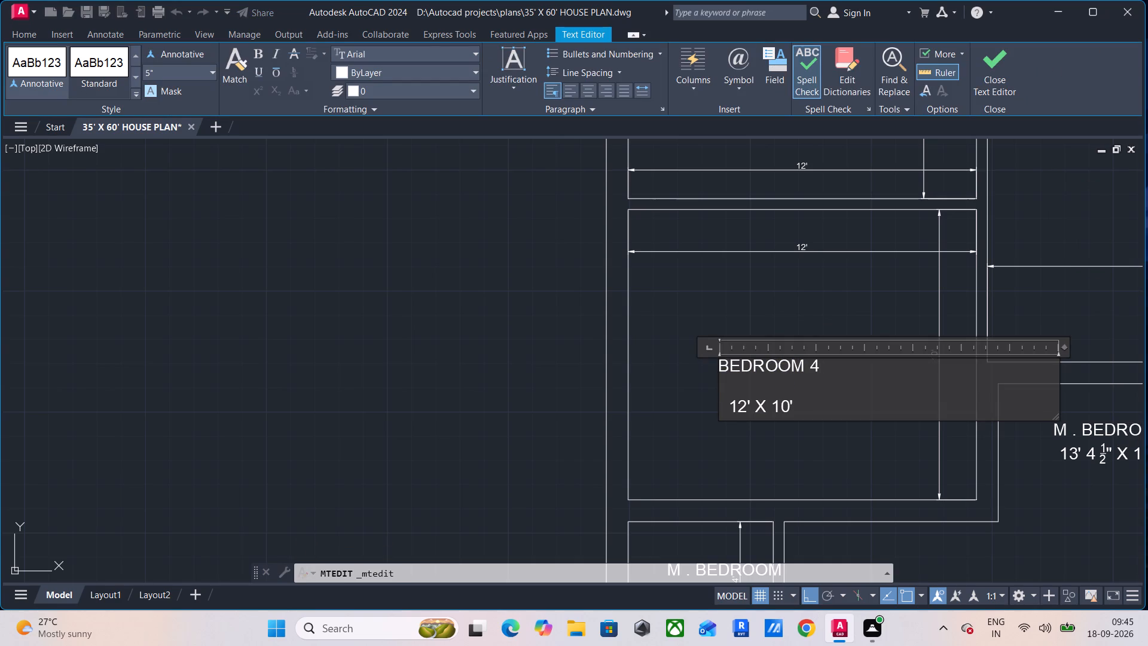
key(BackSpace)
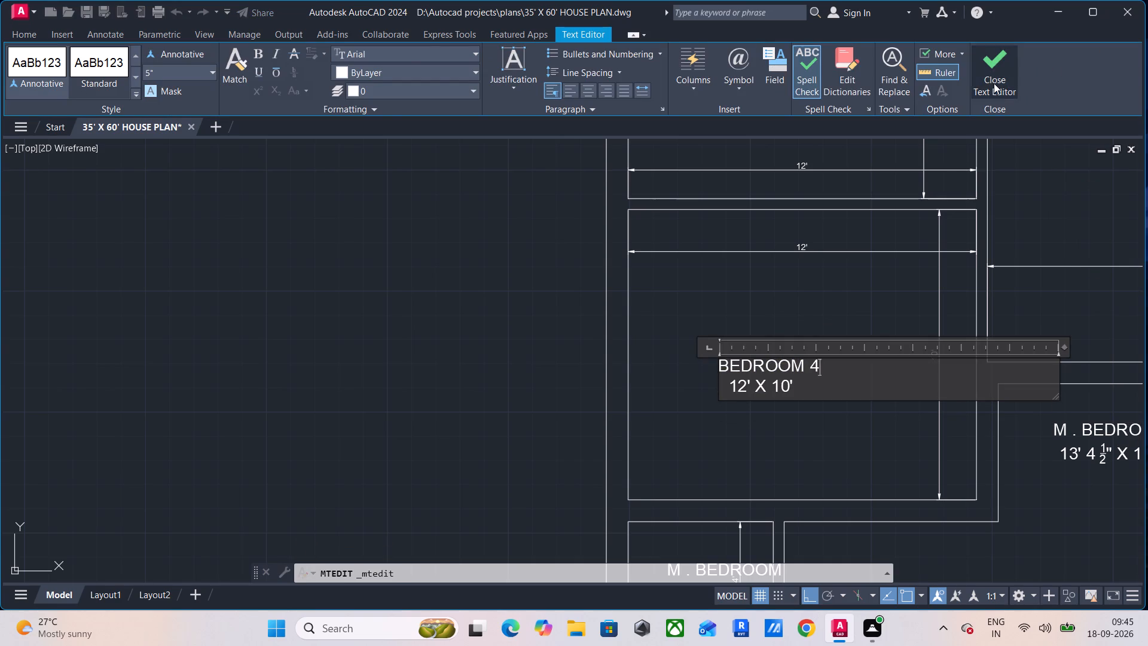
click(994, 83)
Erase the 12' and 10' helper dimensions inside BEDROOM 4.
click(961, 241)
click(902, 290)
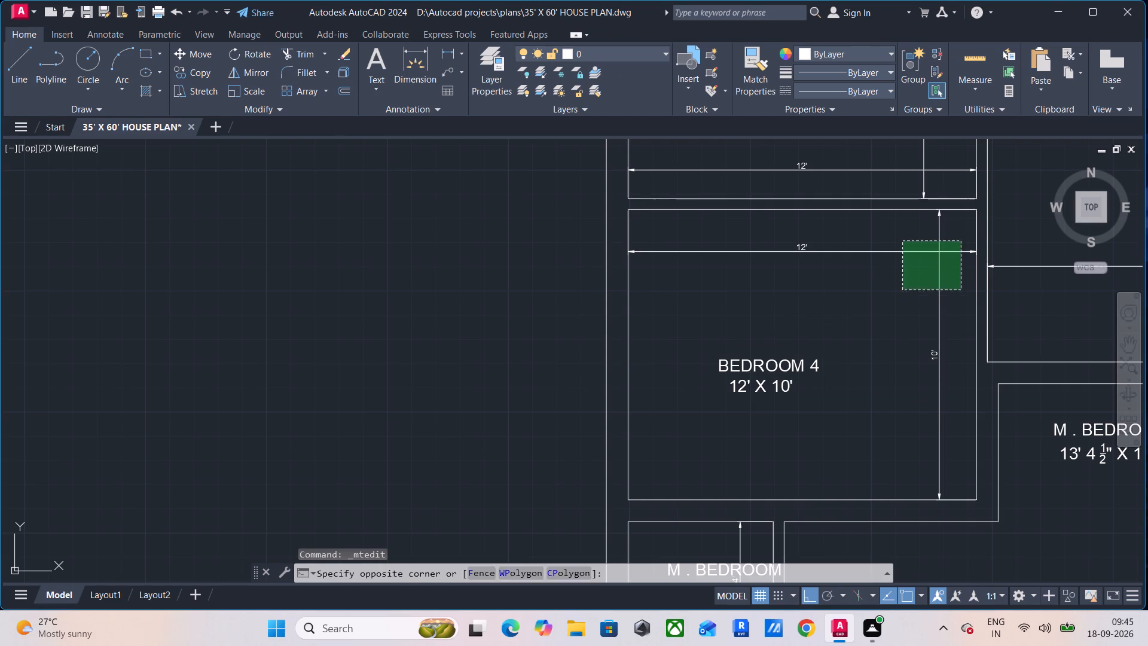
key(Delete)
Erase the 12' and 8'-10 1/2" helper dimensions inside BEDROOM 3.
middle_drag(909, 314, 912, 335)
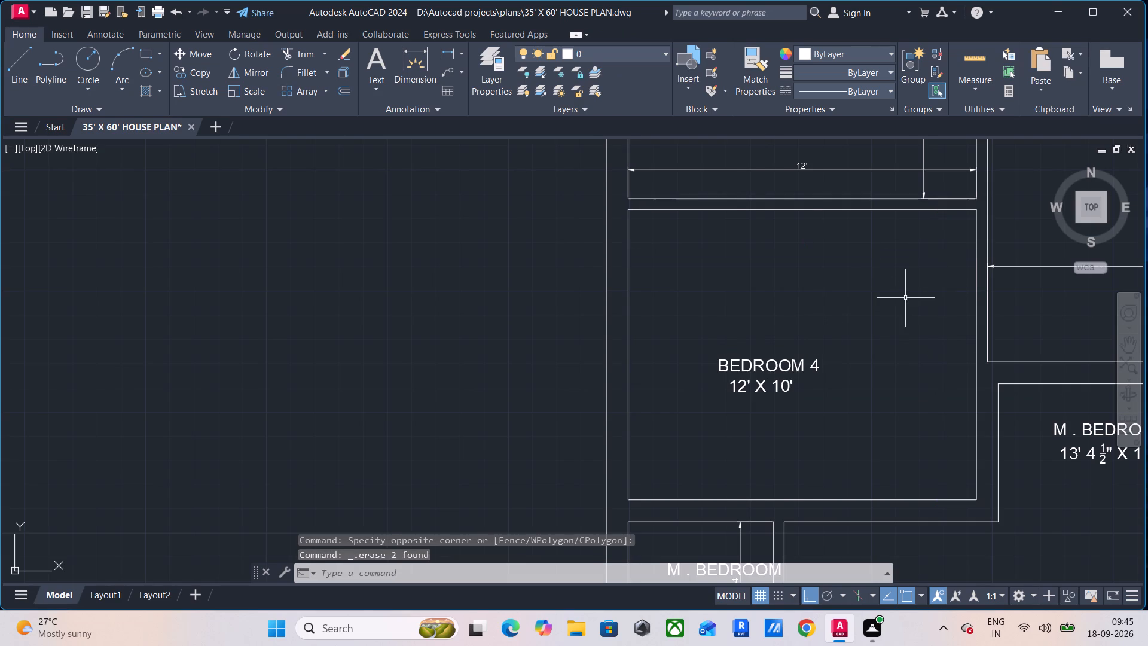
middle_drag(912, 335, 913, 451)
click(942, 289)
click(897, 318)
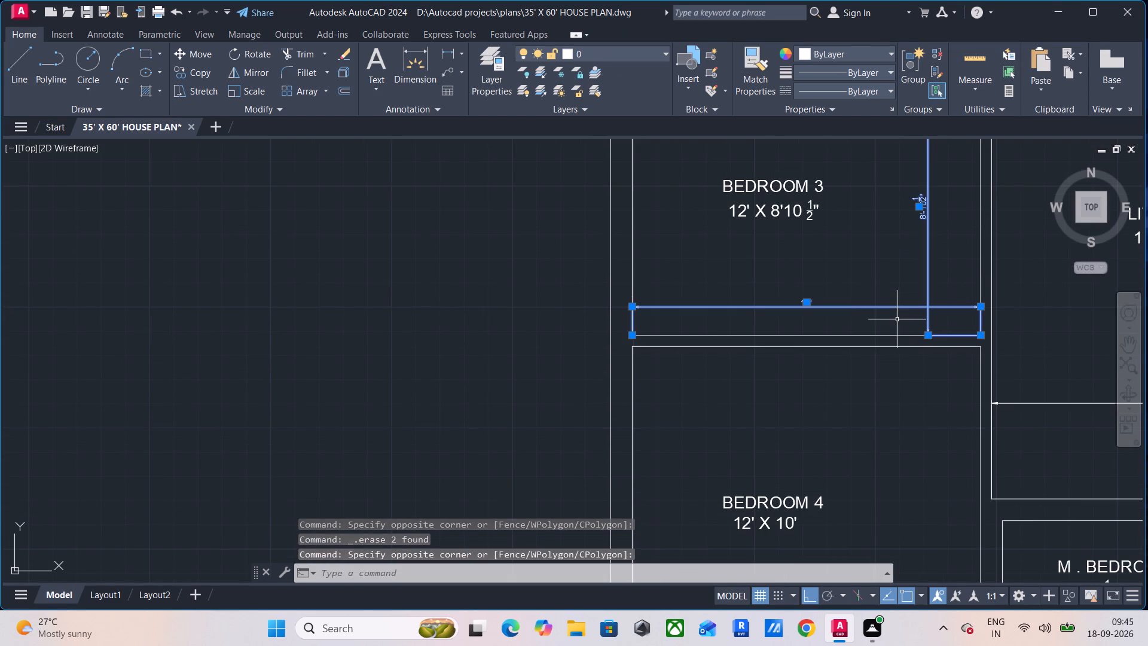
key(Delete)
scroll(969, 317, down, 3)
middle_drag(948, 337, 832, 408)
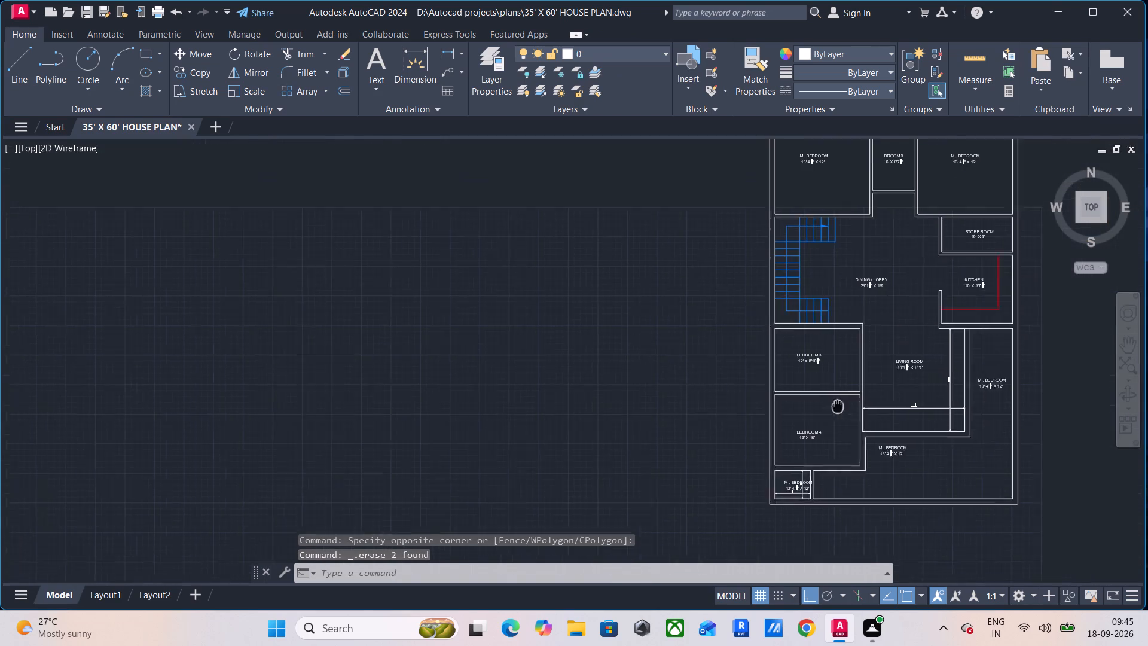
Erase the 14'-4 1/2" and 14'-6" helper dimensions inside the LIVING ROOM.
middle_drag(832, 408, 788, 444)
middle_drag(816, 428, 689, 361)
scroll(751, 388, up, 4)
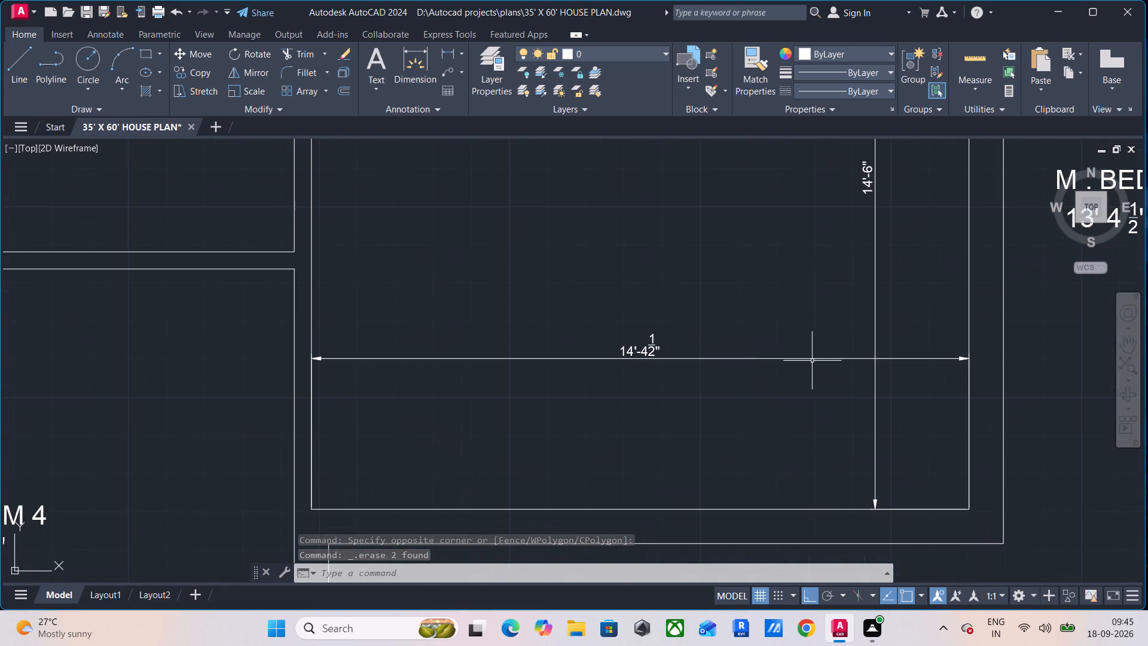
click(893, 328)
click(851, 393)
key(Delete)
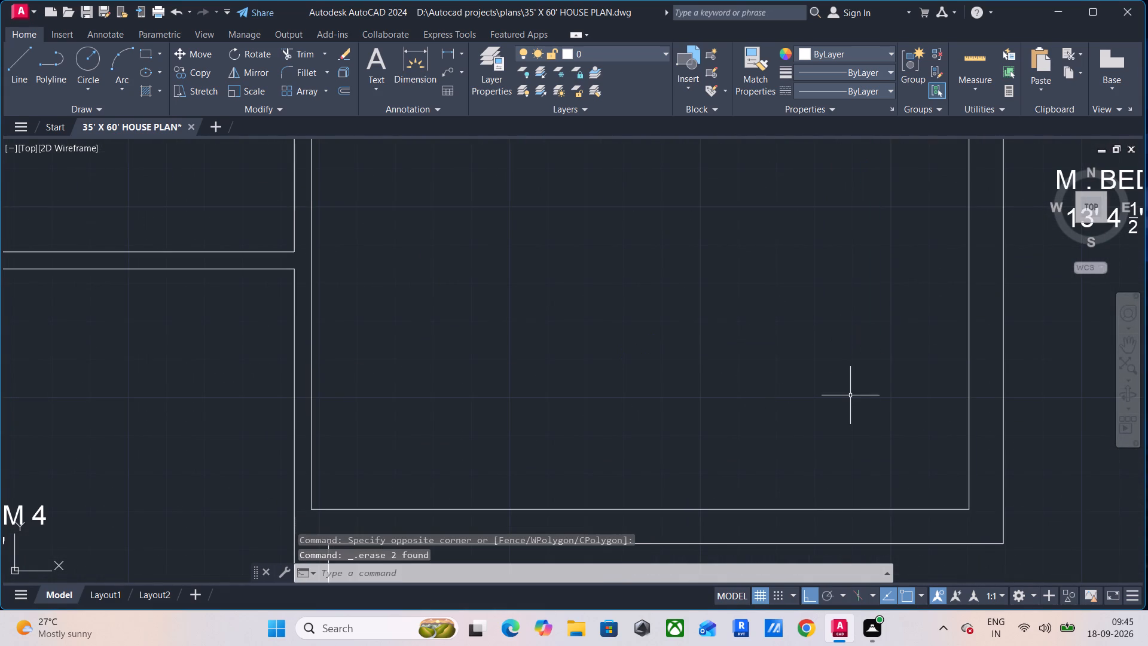
Replace the whole M . BEDROOM label in the narrow strip beside the LIVING ROOM with VARENDA and finish editing.
scroll(854, 402, down, 4)
middle_drag(854, 405, 831, 439)
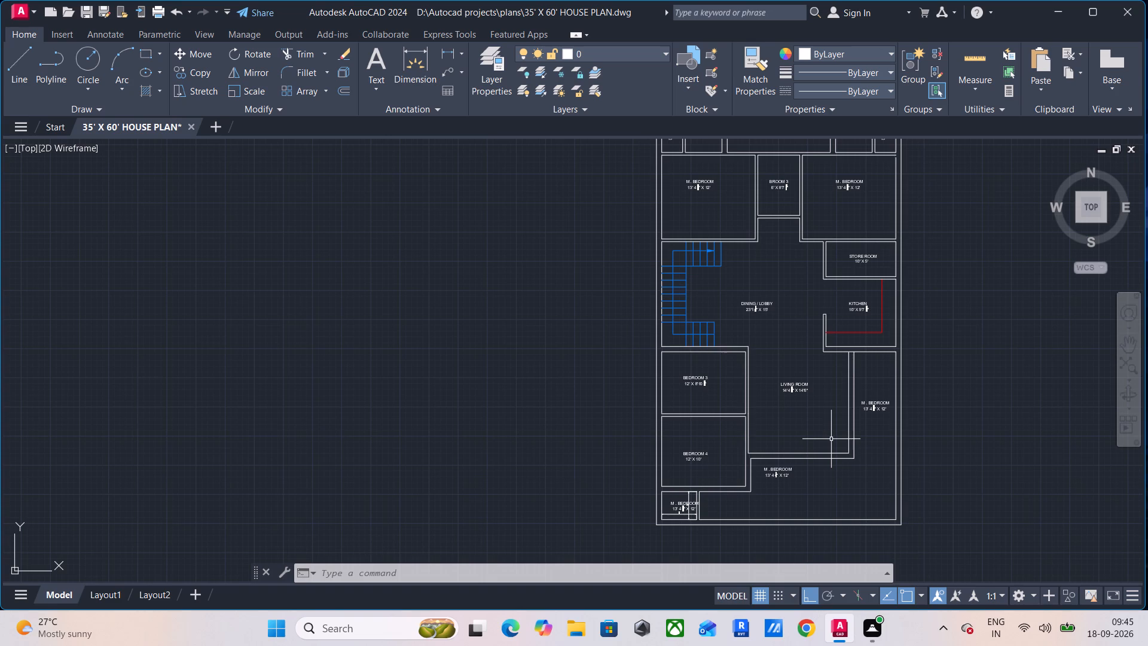
scroll(868, 404, up, 3)
click(877, 401)
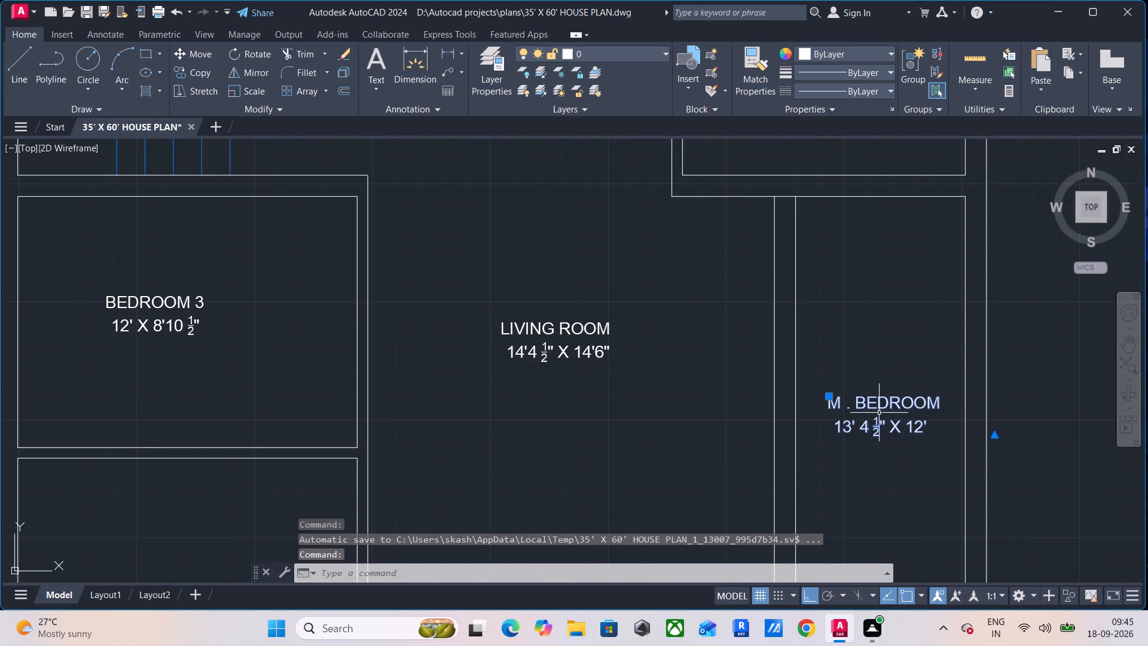
double_click(883, 406)
drag(939, 423, 815, 412)
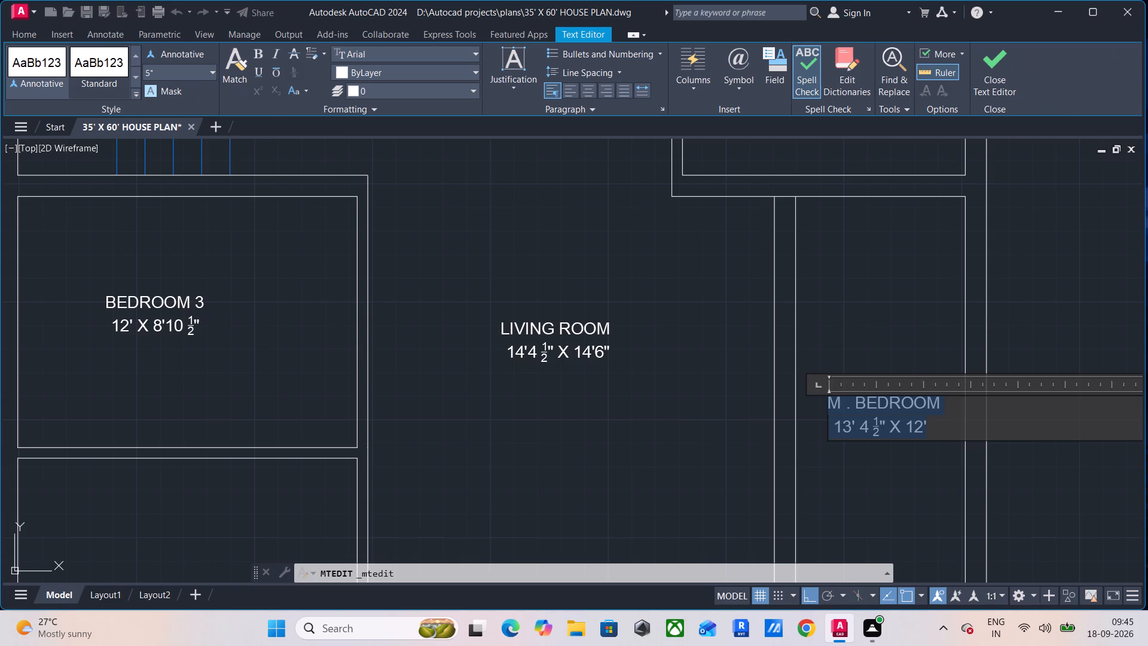
drag(815, 412, 814, 412)
key(v)
text(AREN)
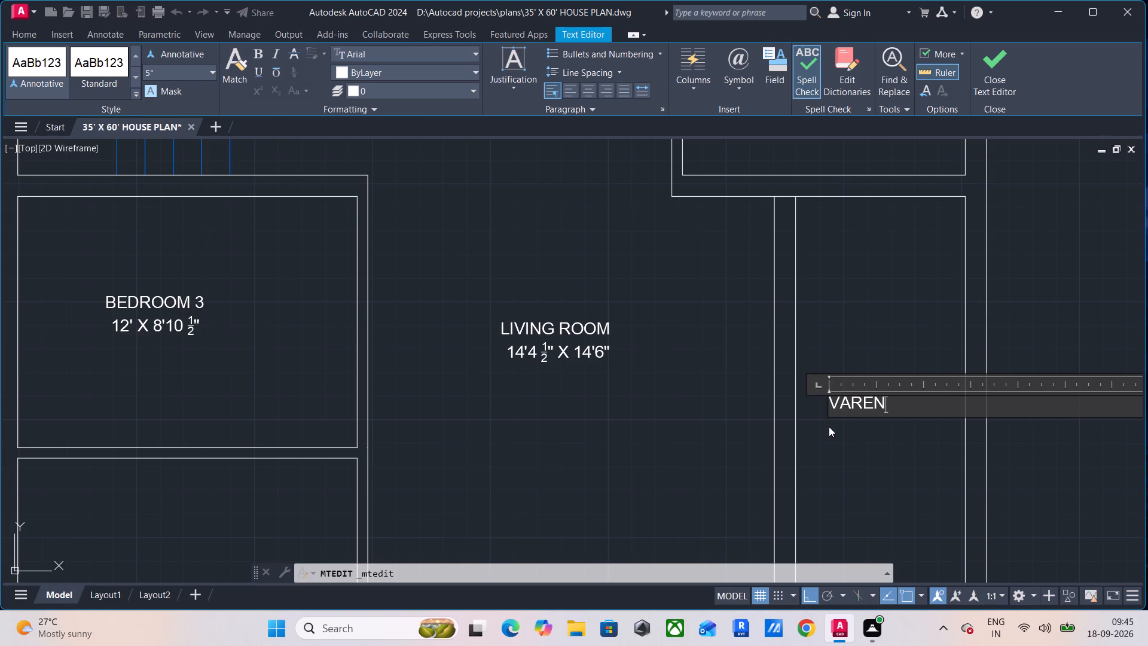
text(DA)
click(983, 83)
Replace the whole M . BEDROOM label in the space below the LIVING ROOM with VARENDA and finish editing.
middle_drag(988, 281, 969, 145)
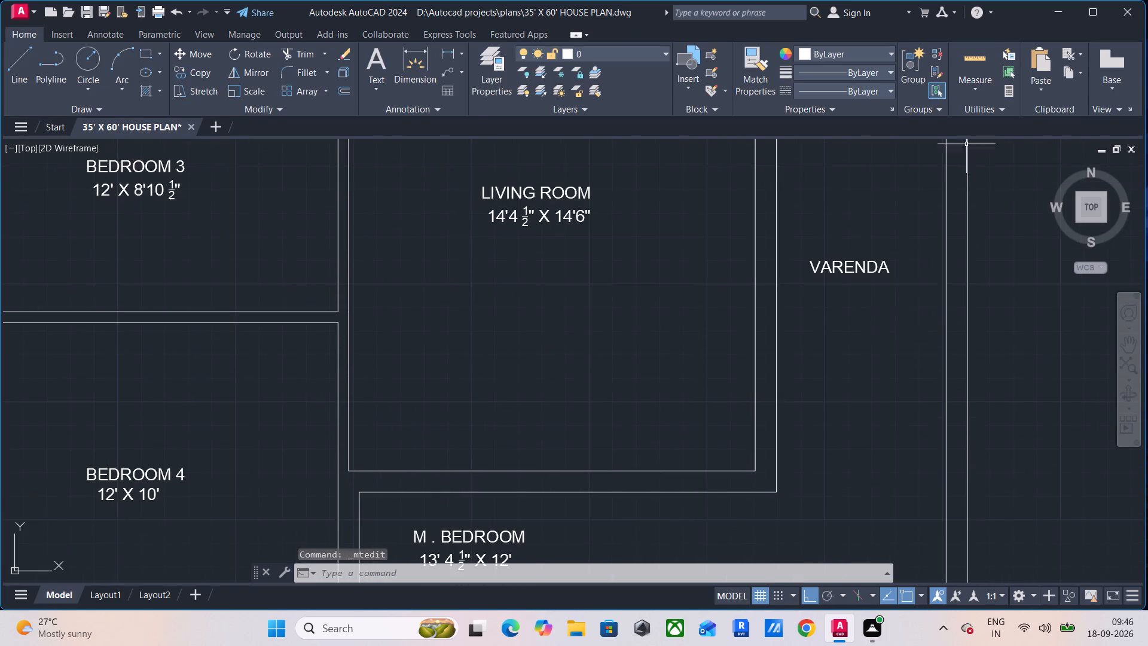
scroll(698, 462, down, 1)
middle_drag(698, 462, 862, 293)
click(710, 334)
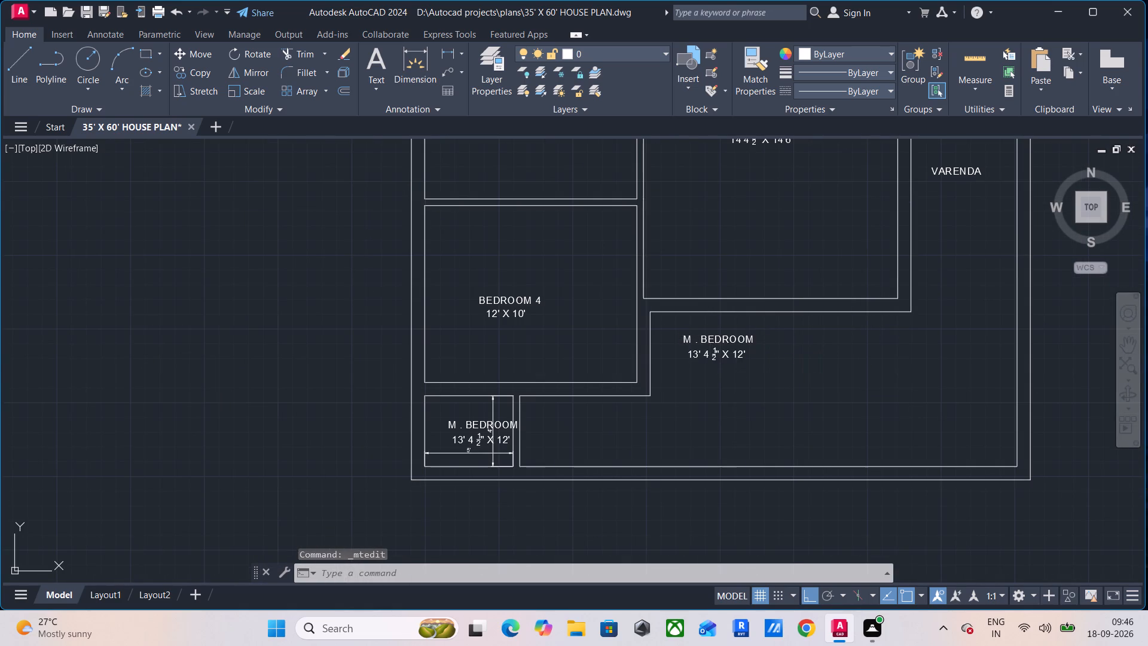
double_click(710, 339)
drag(750, 352, 640, 344)
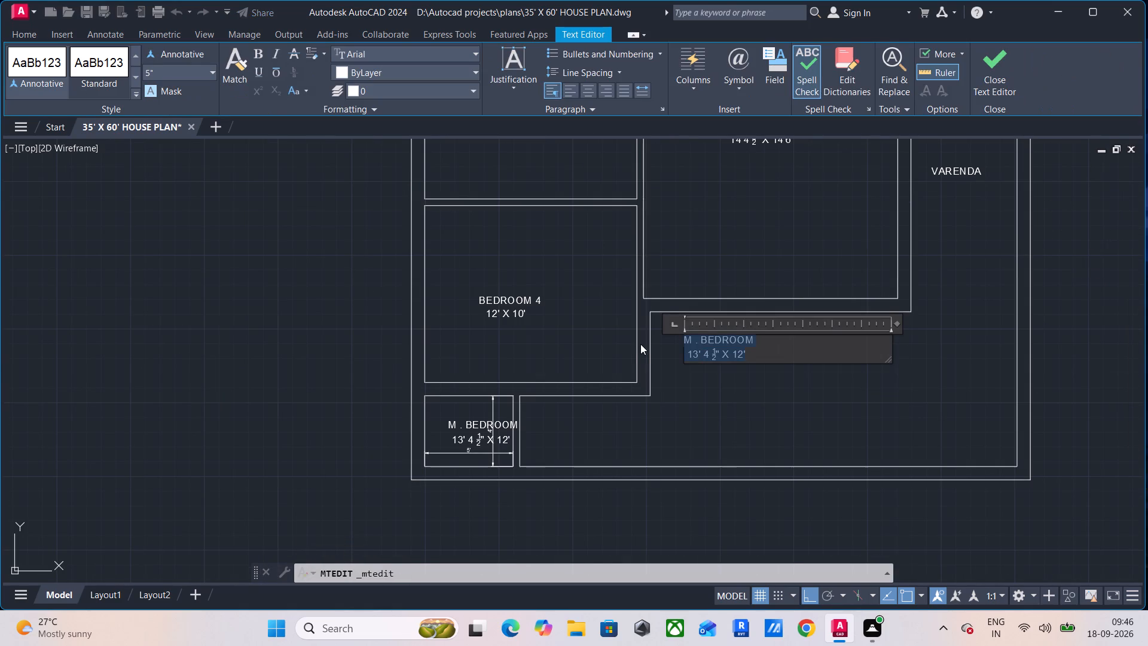
key(v)
text(ER)
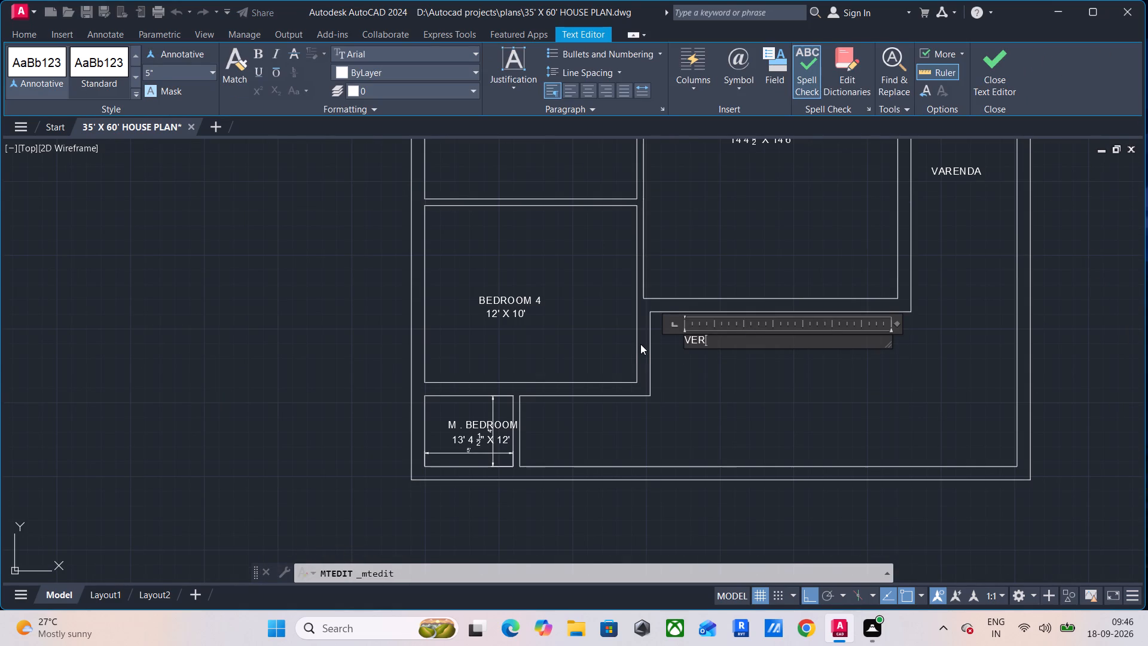
key(BackSpace)
key(BackSpace)
text(AREN)
key(d)
key(a)
click(984, 59)
Replace the label in the small room below BEDROOM 4 with BROOM 4 and an indented second line 5' X 4', and finish editing.
double_click(470, 425)
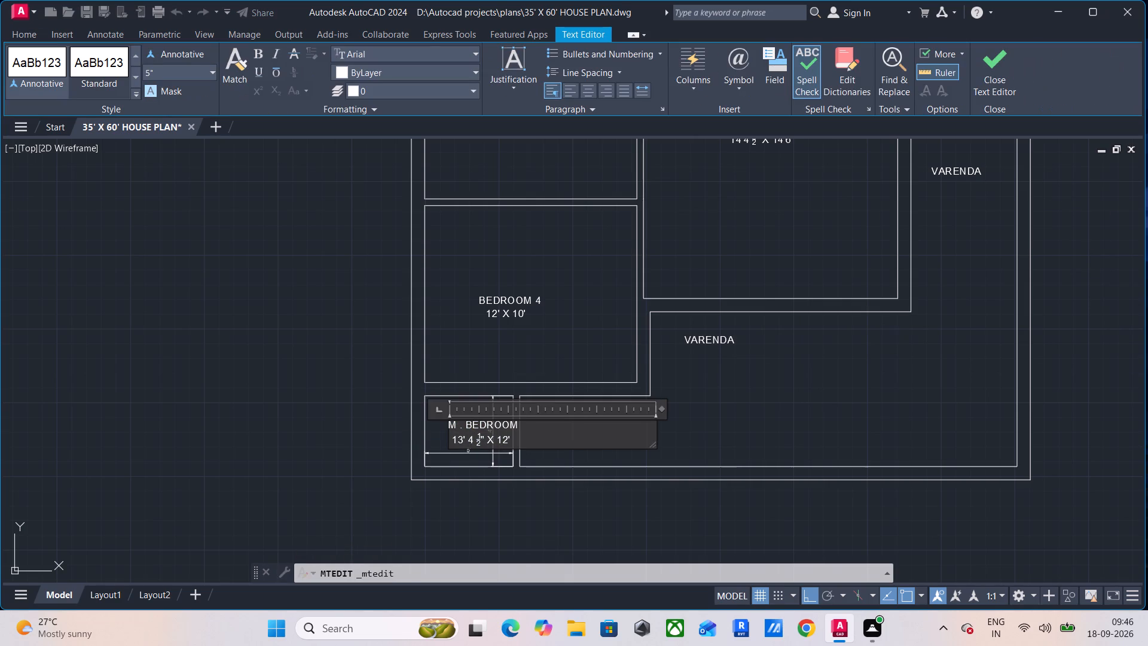
drag(521, 441, 436, 427)
drag(436, 427, 408, 424)
text(BROO)
text(M 4)
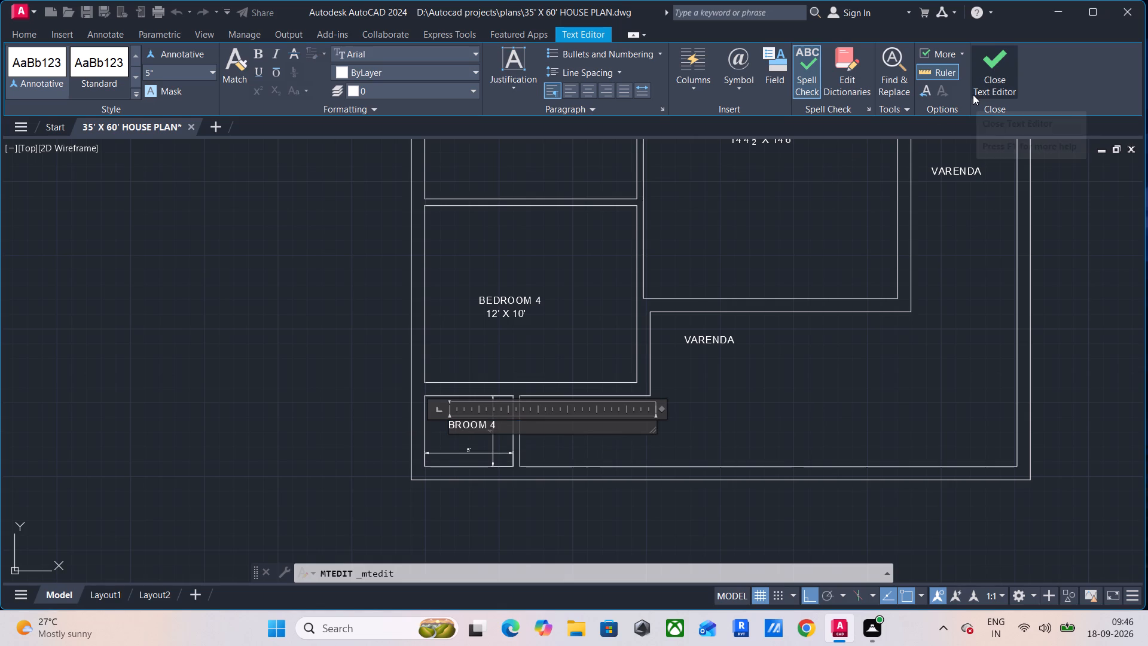
key(space)
key(Return)
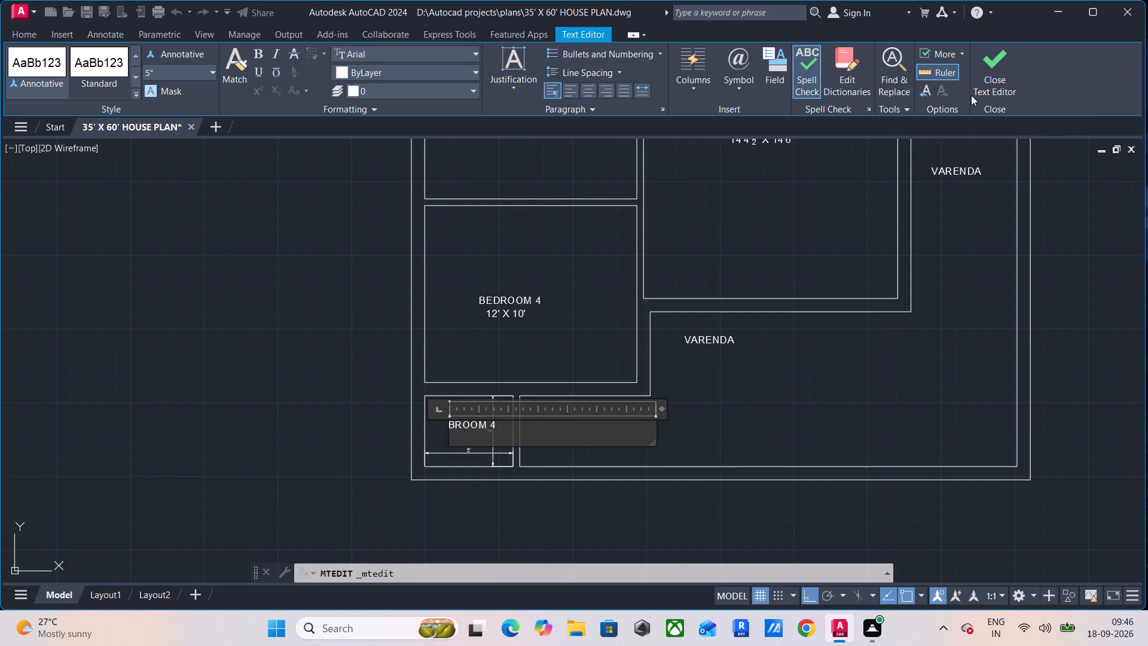
key(space)
text(5)
text(' X)
key(space)
text(4')
scroll(452, 432, up, 3)
click(439, 451)
key(space)
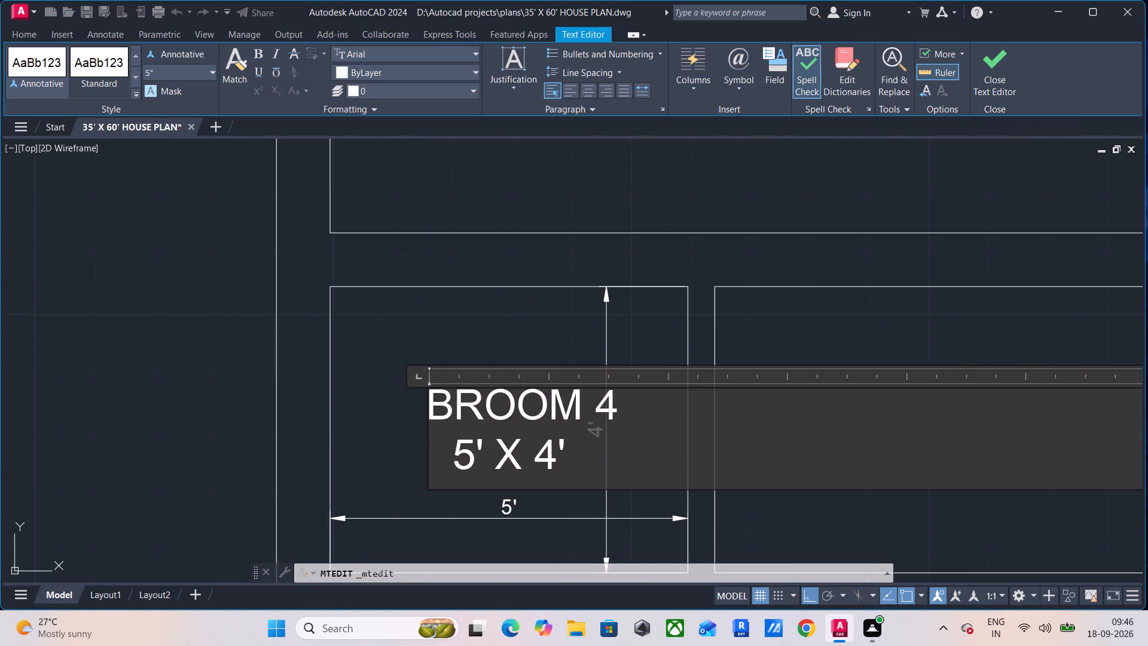
click(1000, 68)
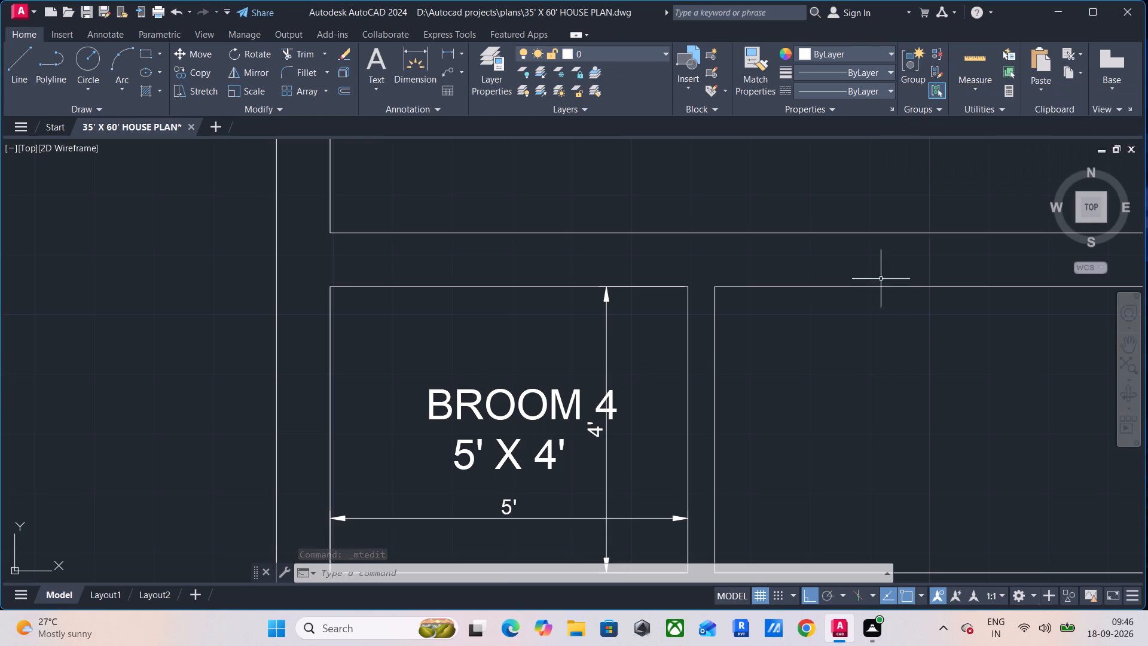
Erase the 5' and 4' helper dimensions inside BROOM 4.
scroll(754, 321, down, 2)
middle_drag(757, 322, 619, 375)
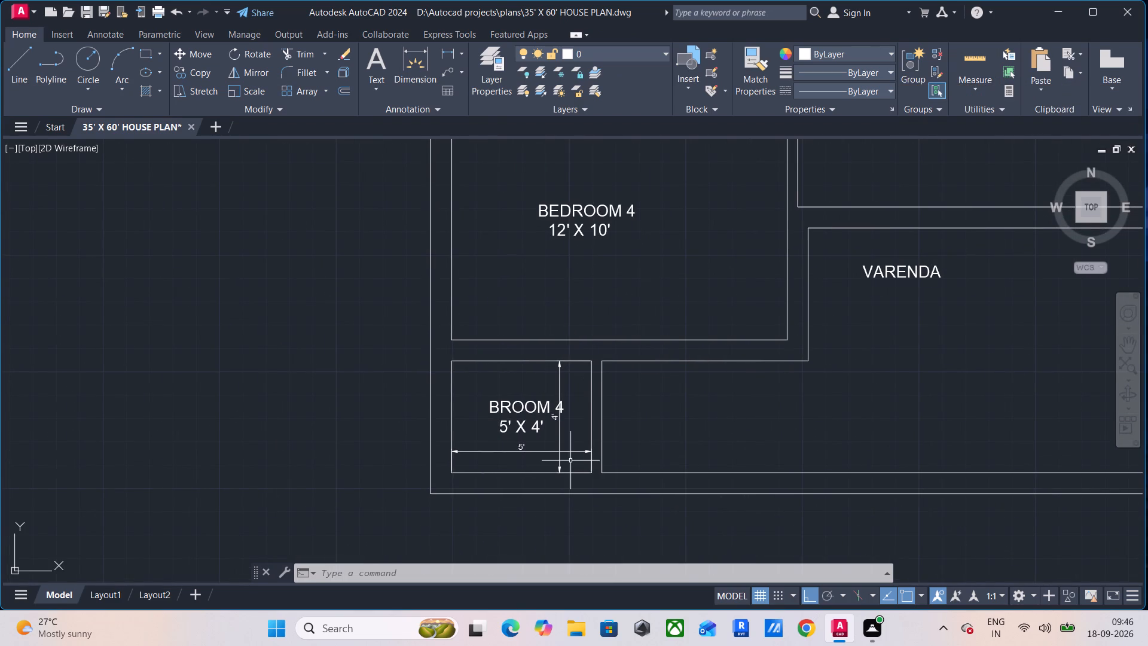
scroll(565, 465, up, 2)
middle_drag(560, 458, 594, 385)
drag(596, 345, 584, 364)
click(557, 389)
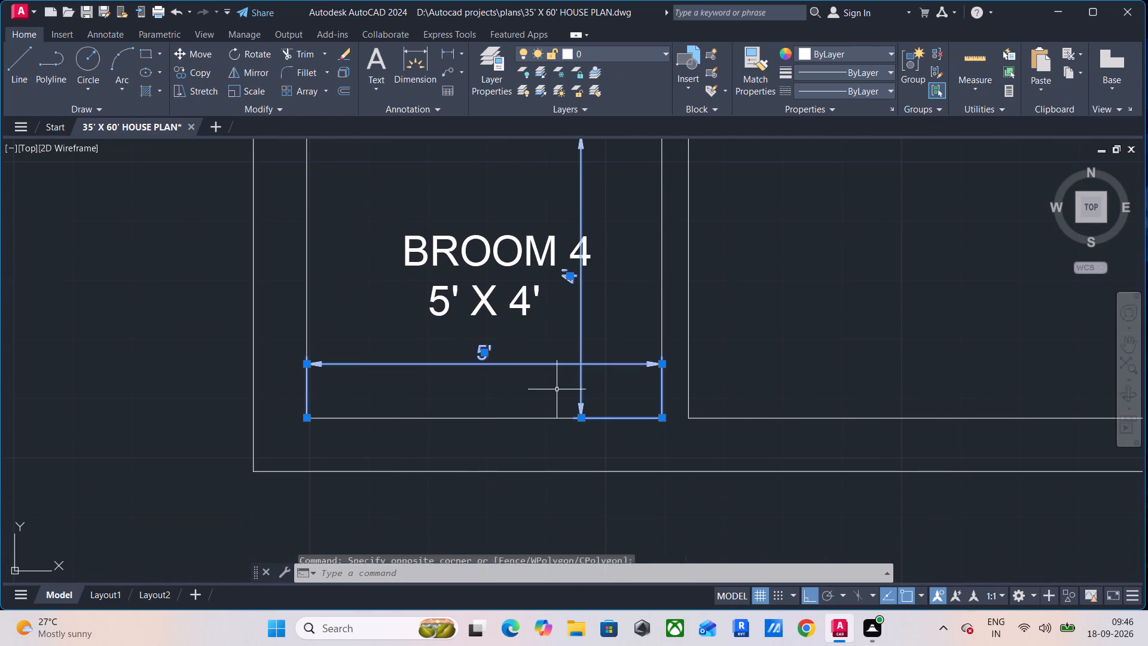
key(Delete)
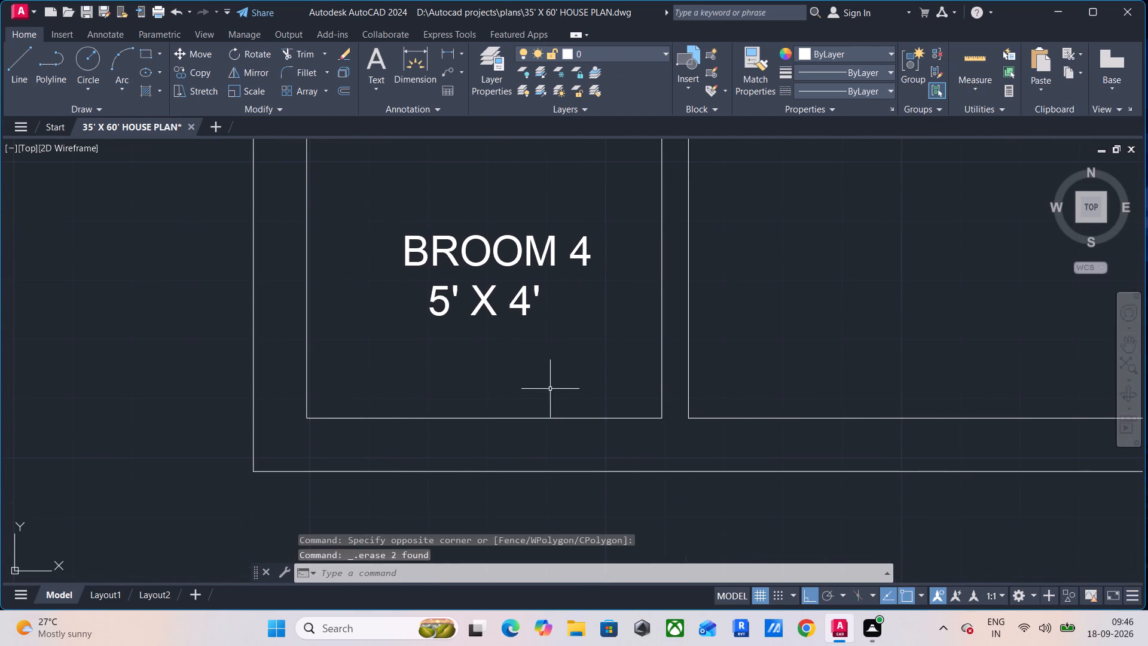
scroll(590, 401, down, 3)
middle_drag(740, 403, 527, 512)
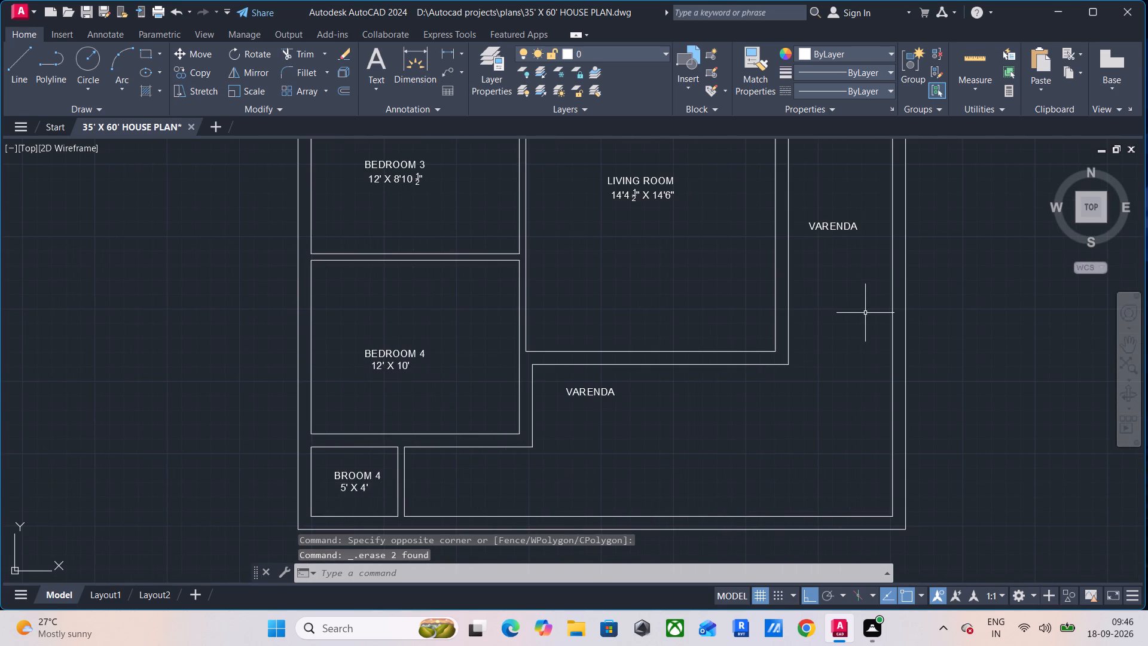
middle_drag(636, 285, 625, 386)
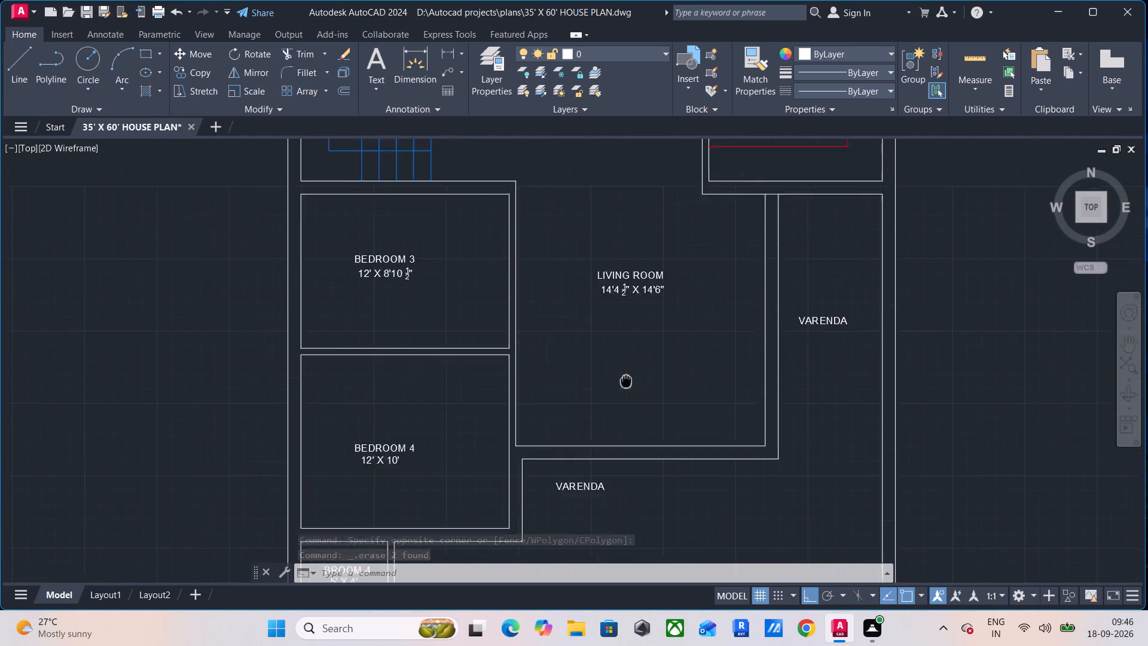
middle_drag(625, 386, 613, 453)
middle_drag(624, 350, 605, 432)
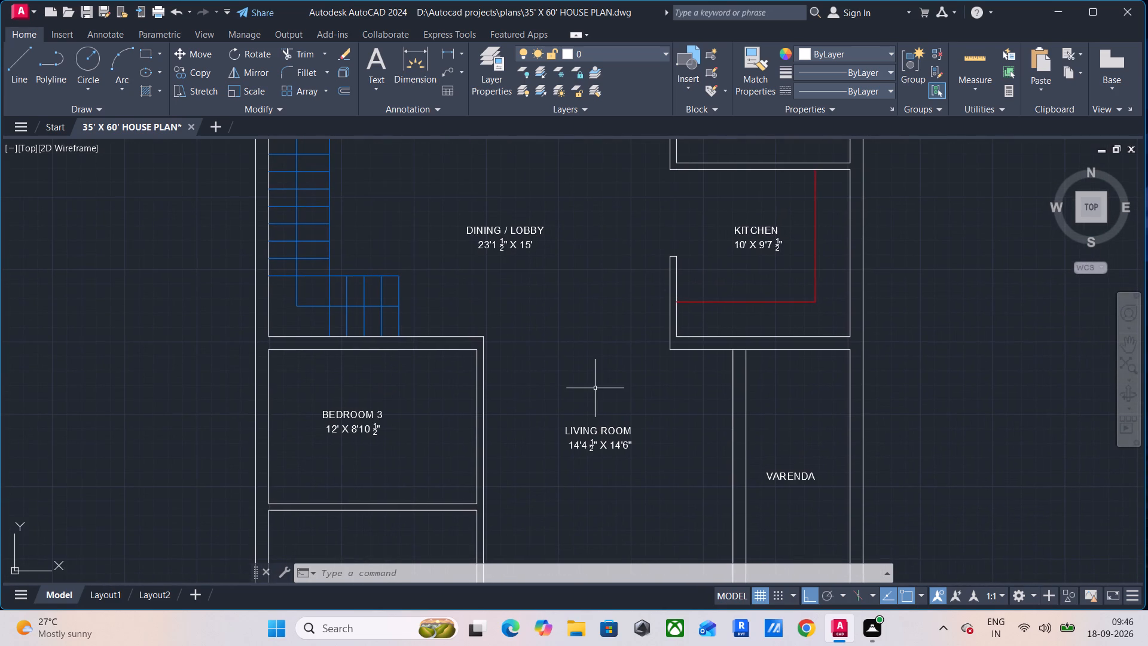
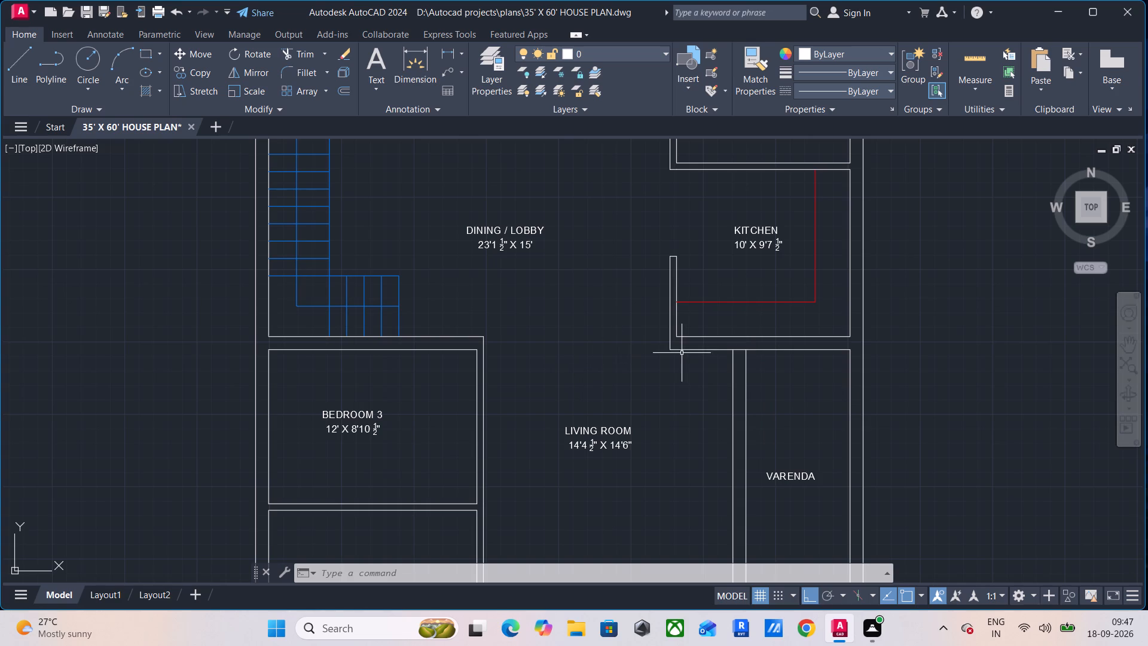
Review the room and veranda labels across the whole floor plan, from the back yard down to BROOM 4.
middle_drag(740, 297, 703, 449)
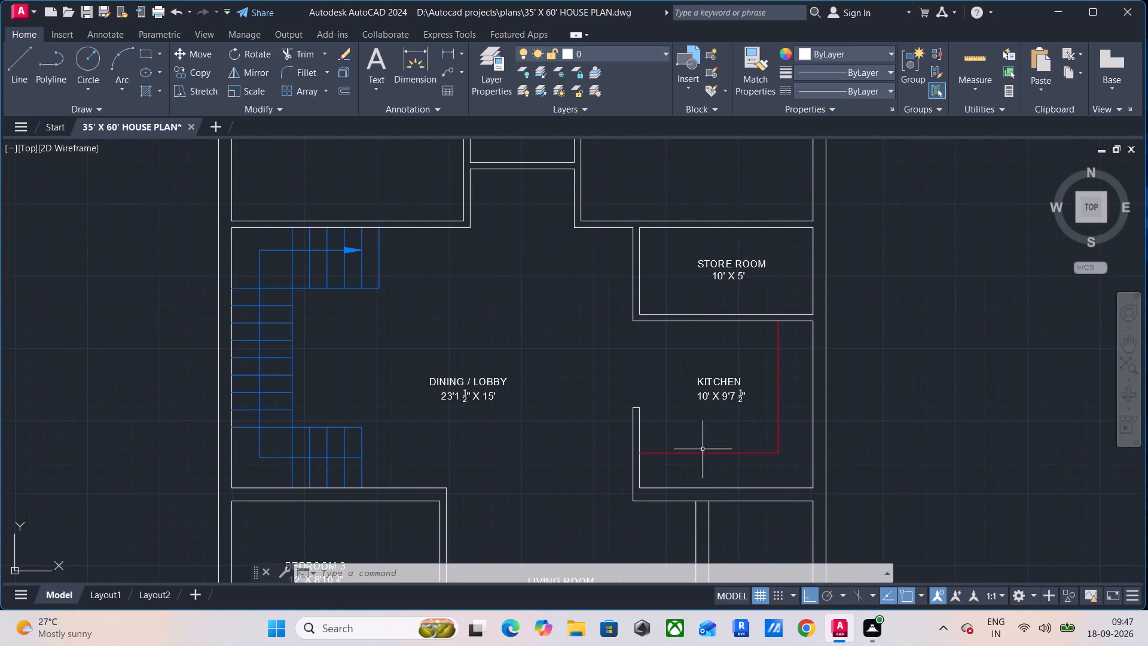
middle_drag(618, 284, 652, 432)
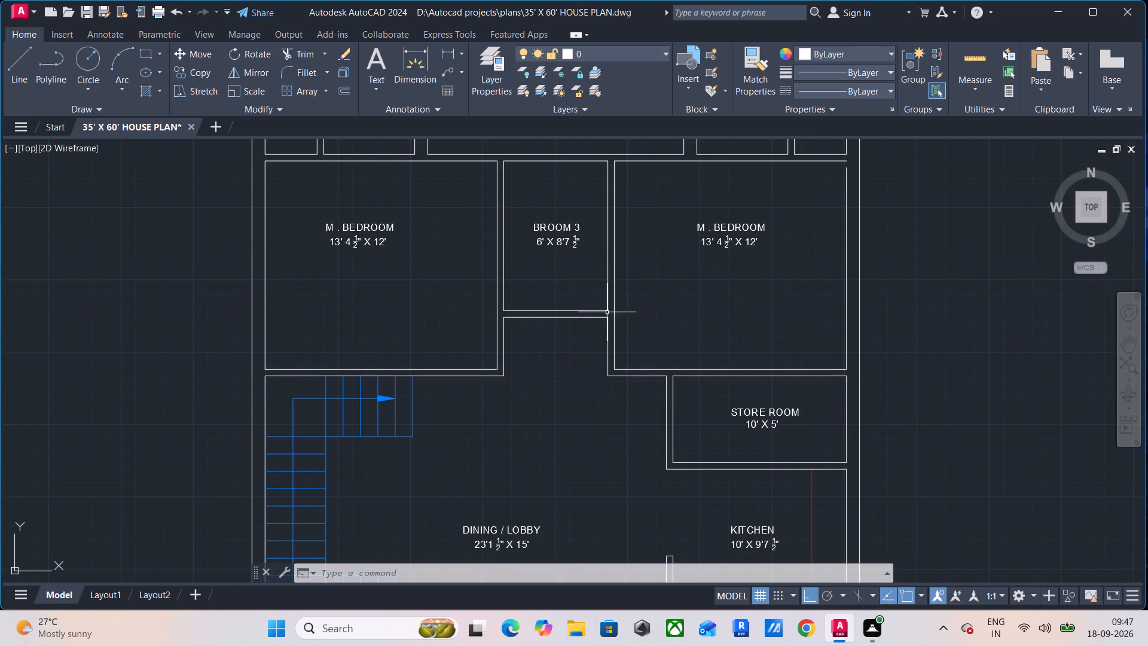
middle_drag(739, 269, 692, 428)
middle_drag(688, 335, 700, 336)
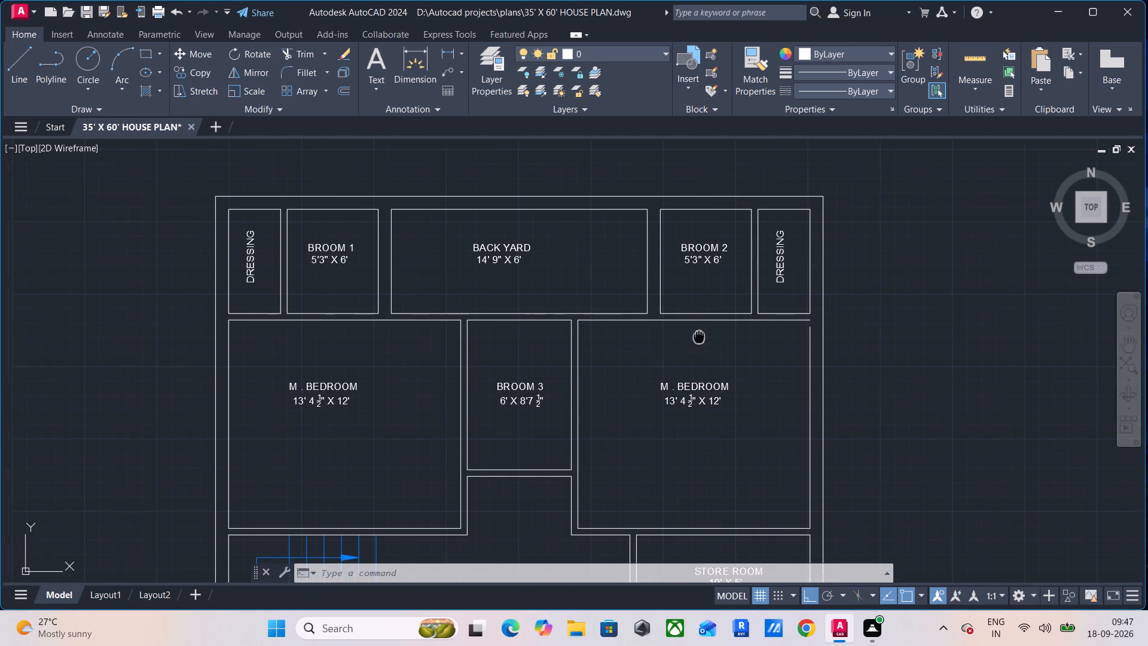
middle_drag(700, 336, 740, 269)
scroll(685, 300, down, 1)
middle_drag(683, 312, 762, 140)
middle_drag(567, 455, 568, 455)
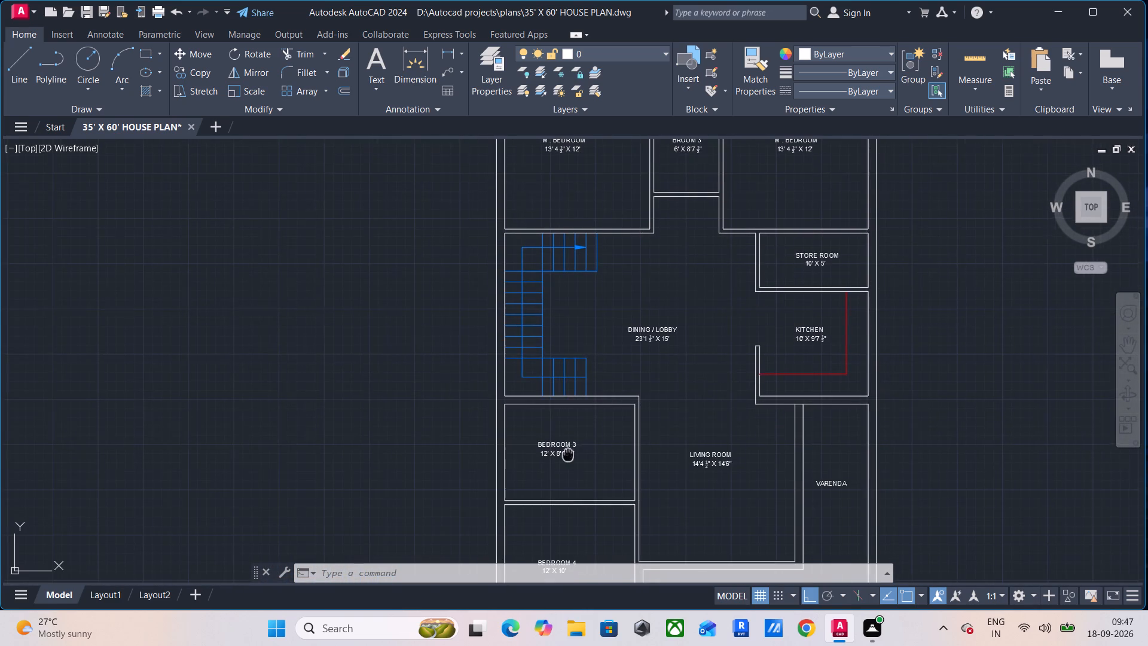
middle_drag(568, 455, 635, 310)
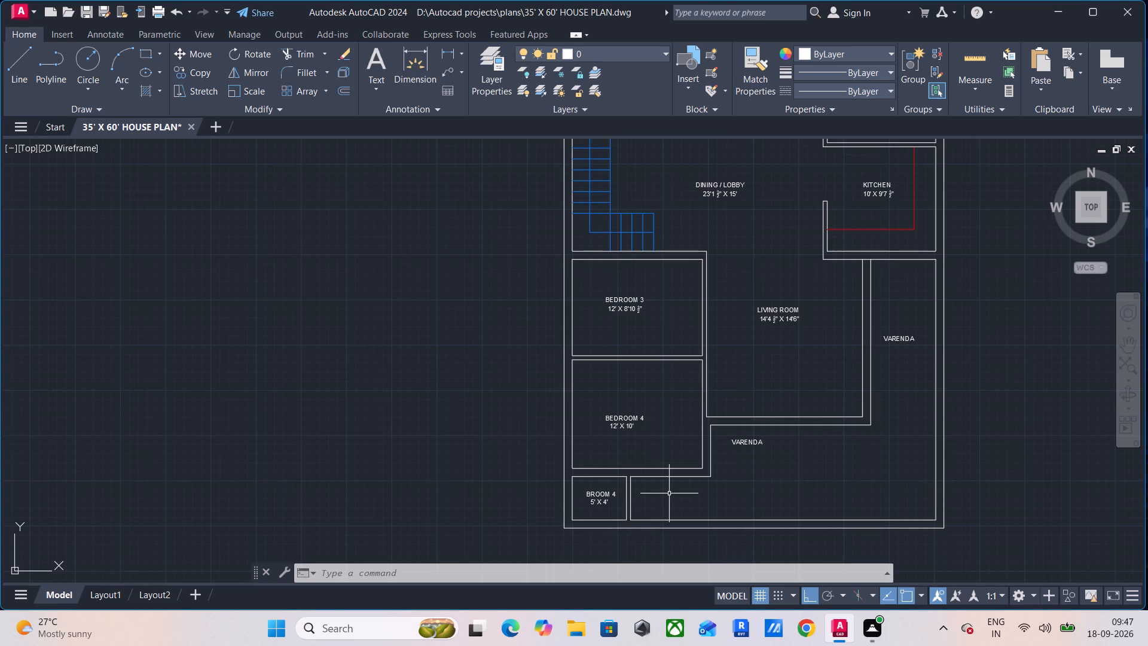
scroll(661, 479, up, 1)
middle_drag(660, 479, 474, 456)
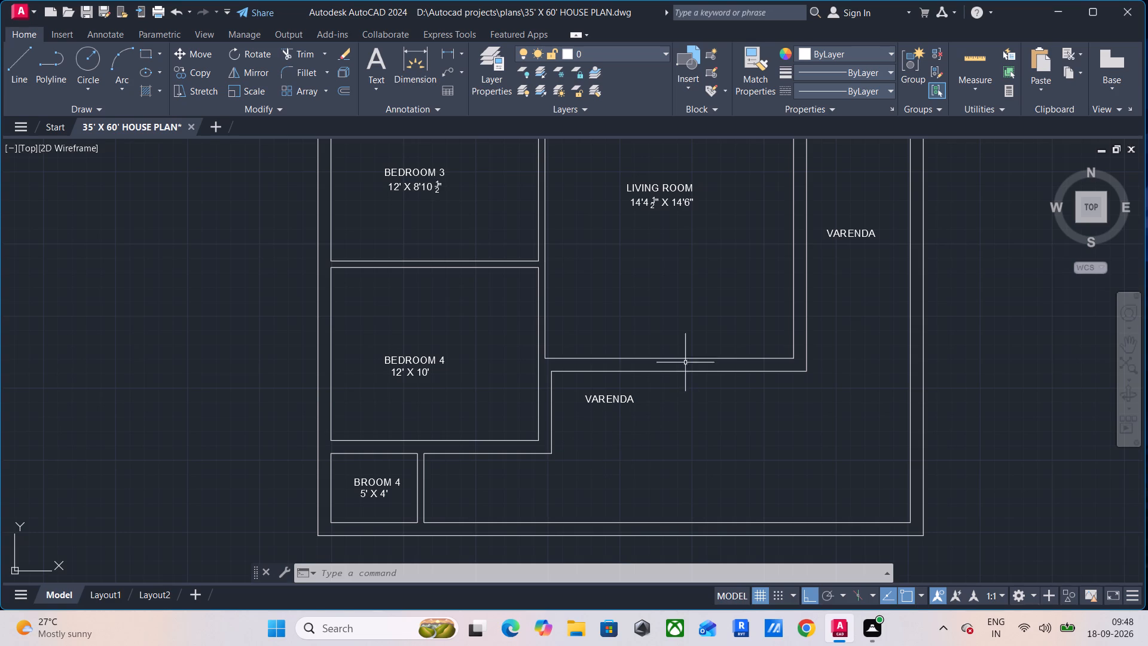
middle_drag(664, 309, 629, 416)
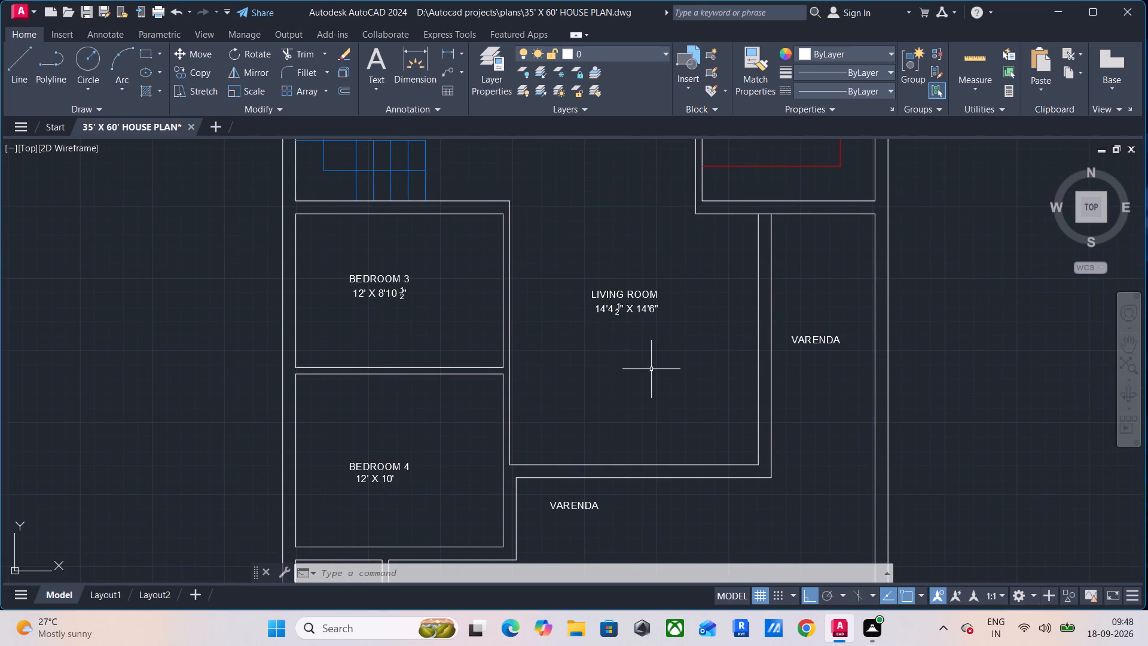
middle_drag(688, 360, 699, 419)
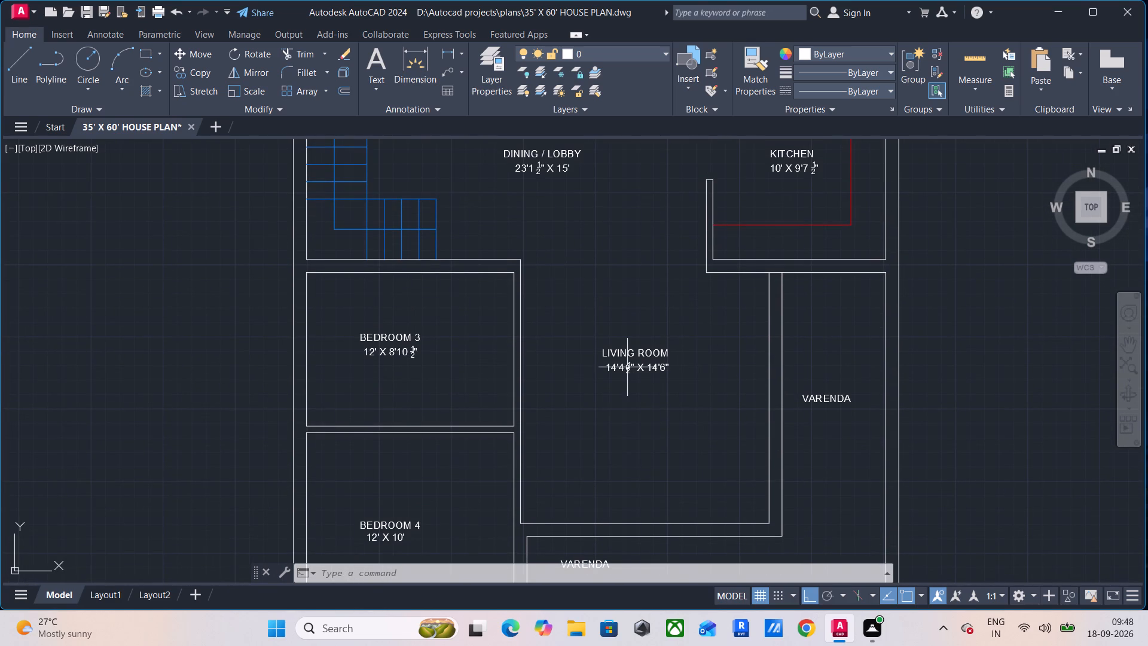
scroll(619, 368, up, 3)
scroll(619, 368, down, 4)
middle_drag(621, 374, 631, 415)
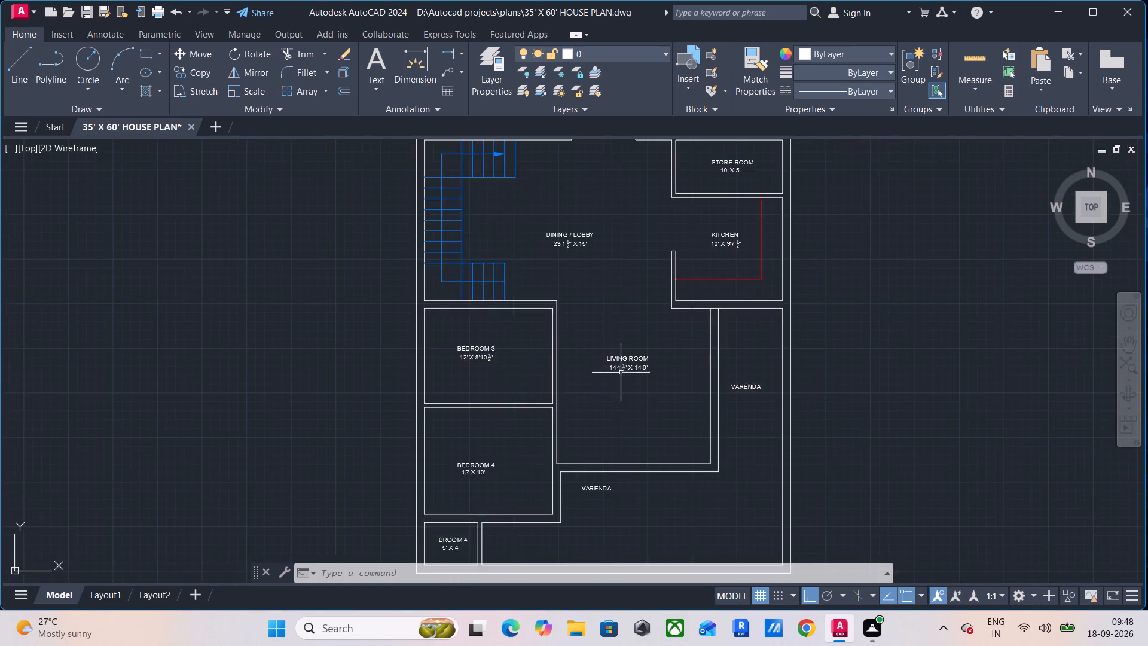
middle_drag(631, 415, 633, 419)
middle_drag(645, 308, 620, 456)
scroll(621, 458, down, 1)
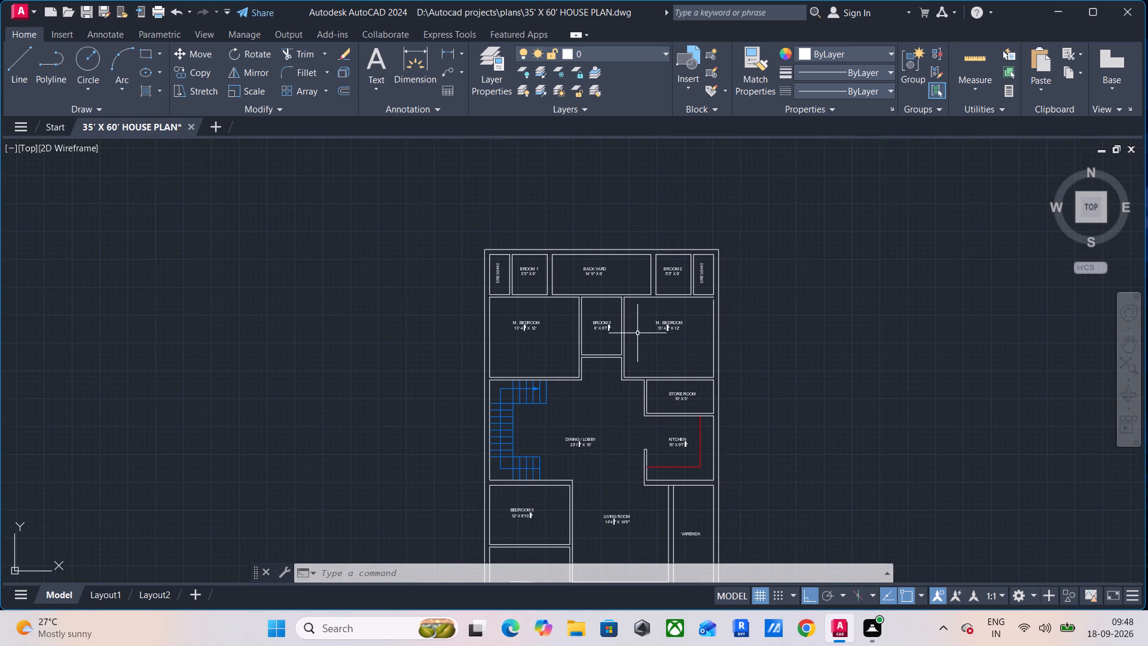
scroll(594, 272, up, 2)
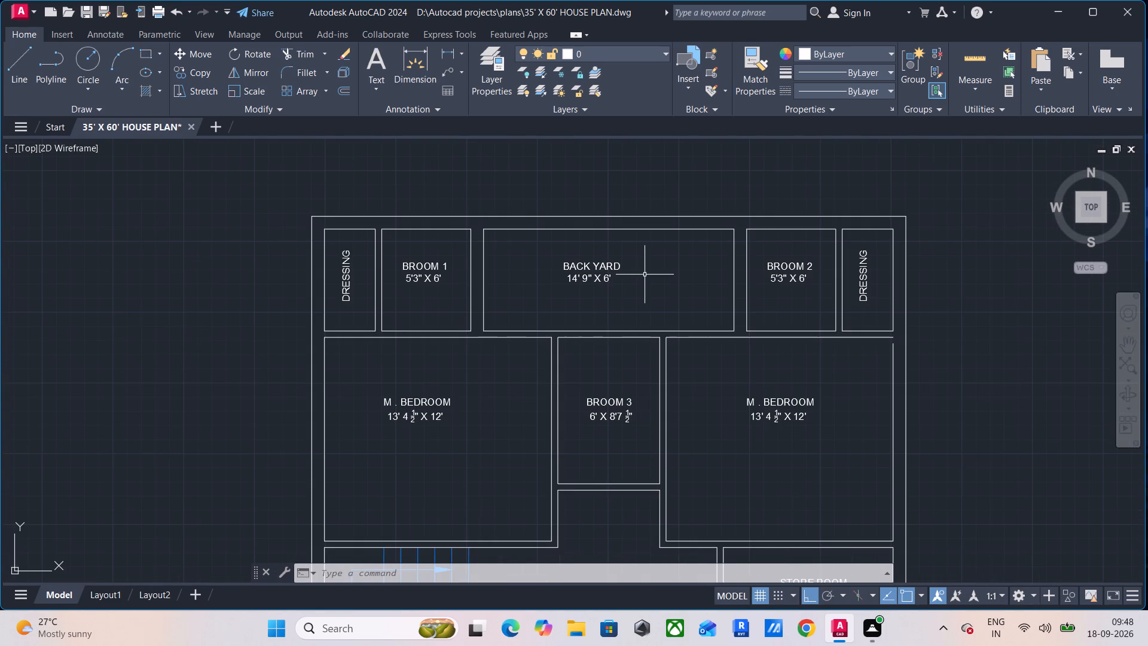
middle_drag(646, 318, 695, 296)
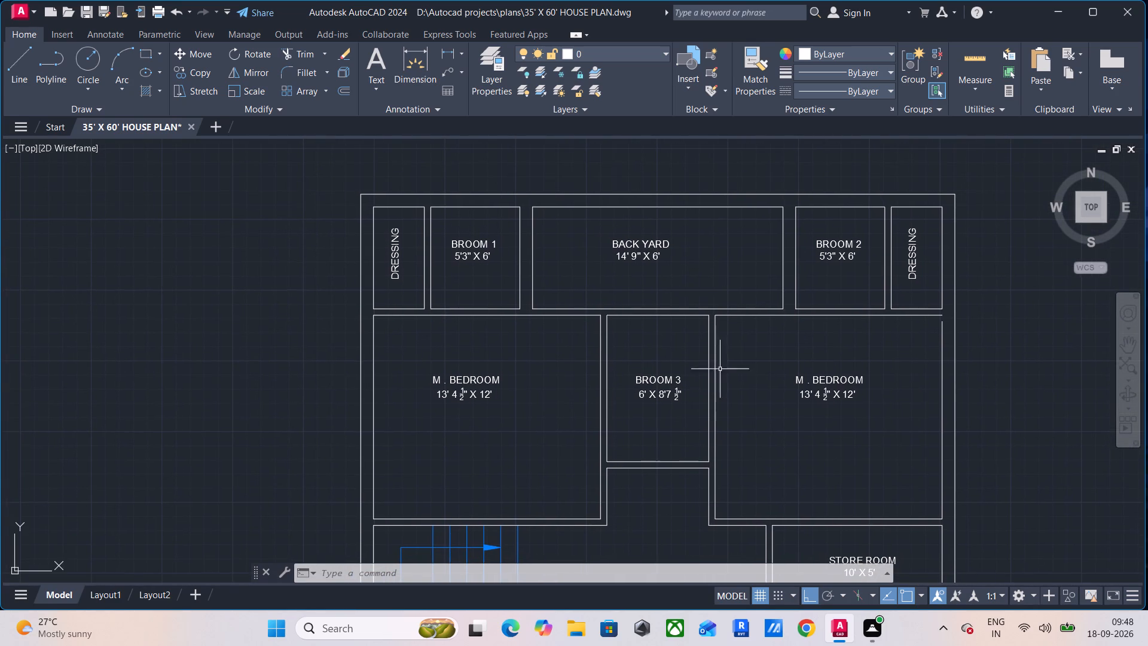
scroll(829, 410, down, 2)
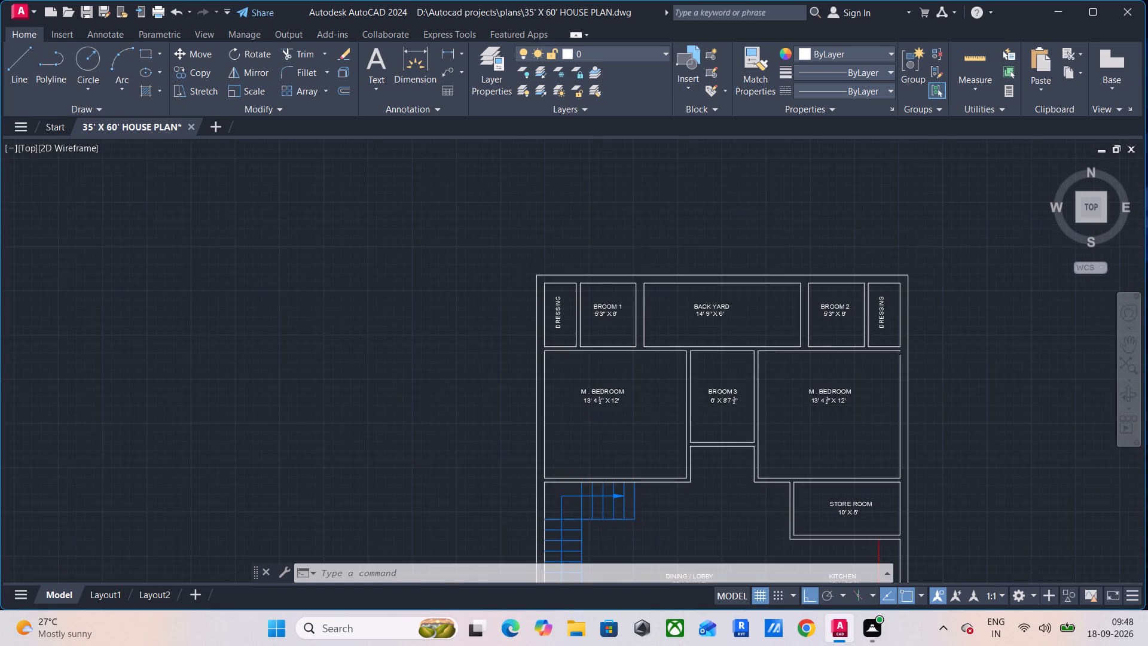
middle_drag(829, 409, 755, 355)
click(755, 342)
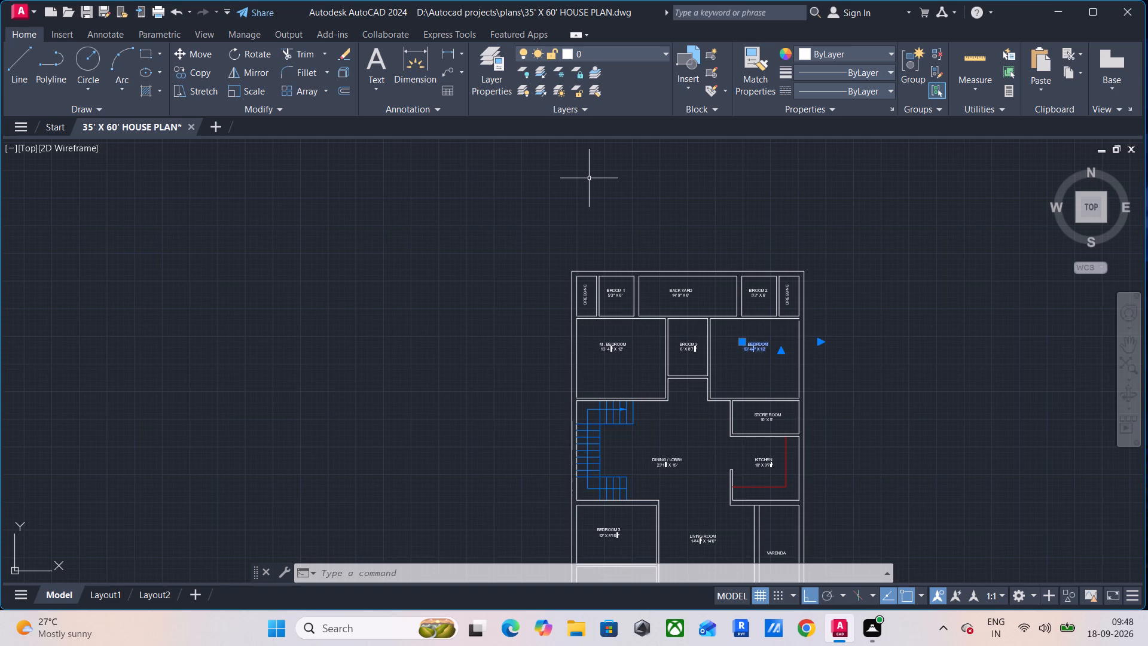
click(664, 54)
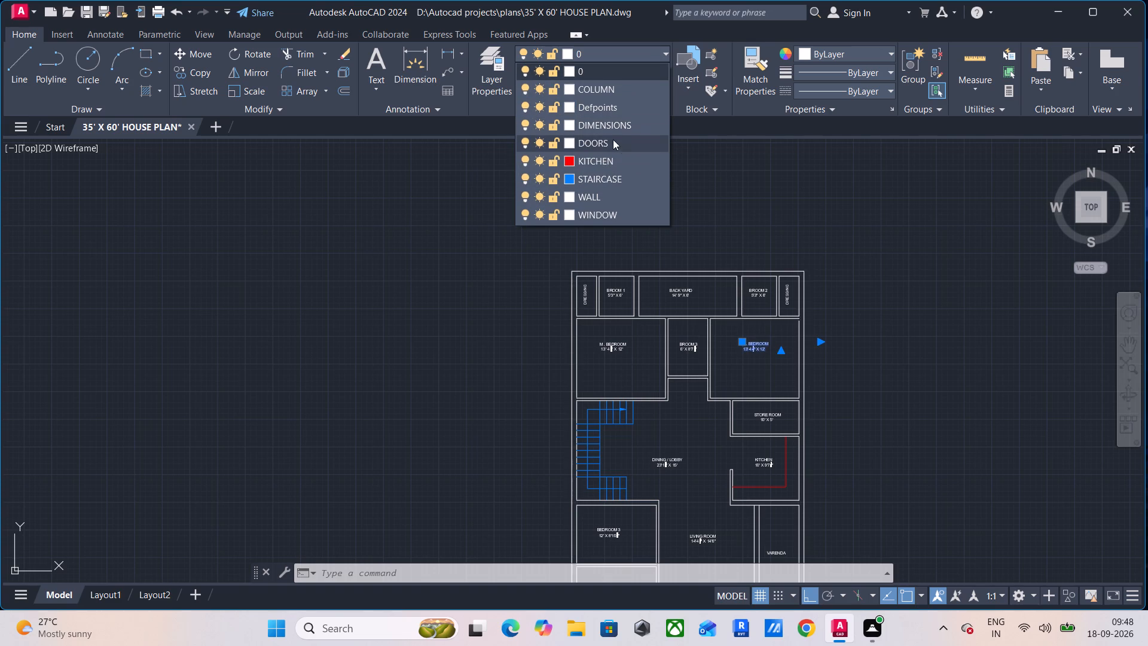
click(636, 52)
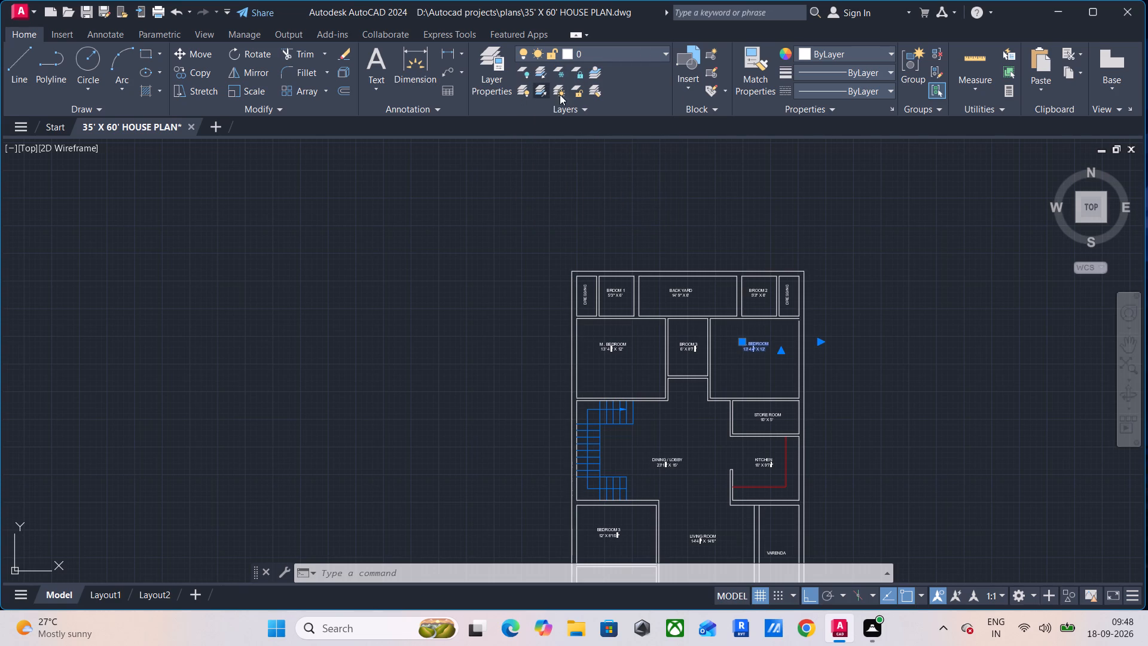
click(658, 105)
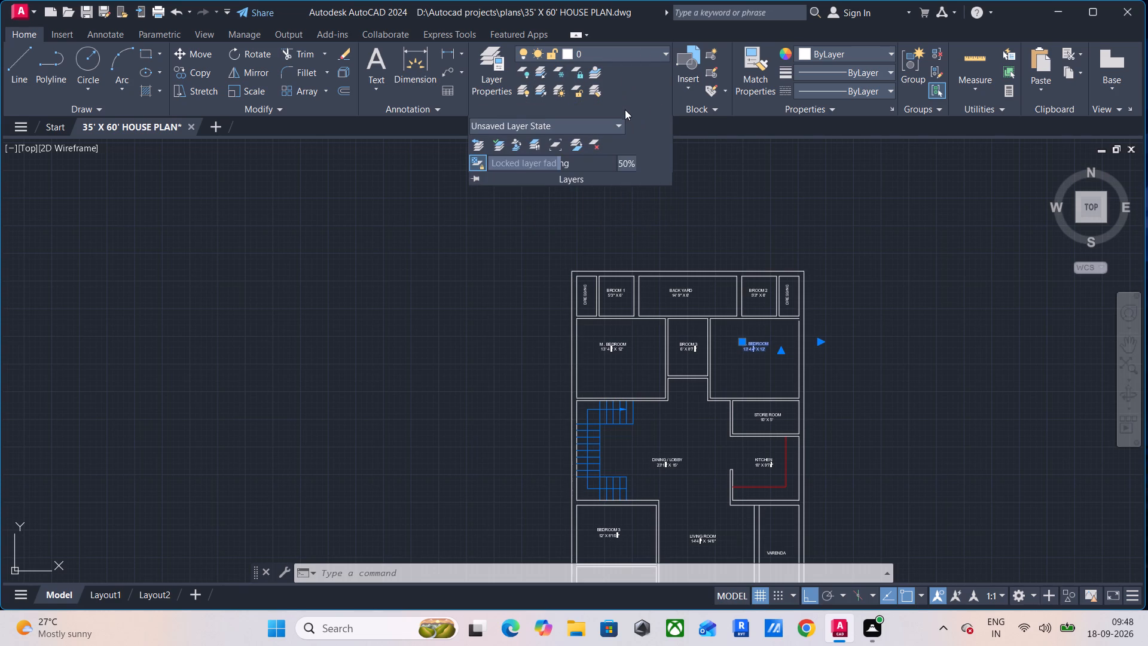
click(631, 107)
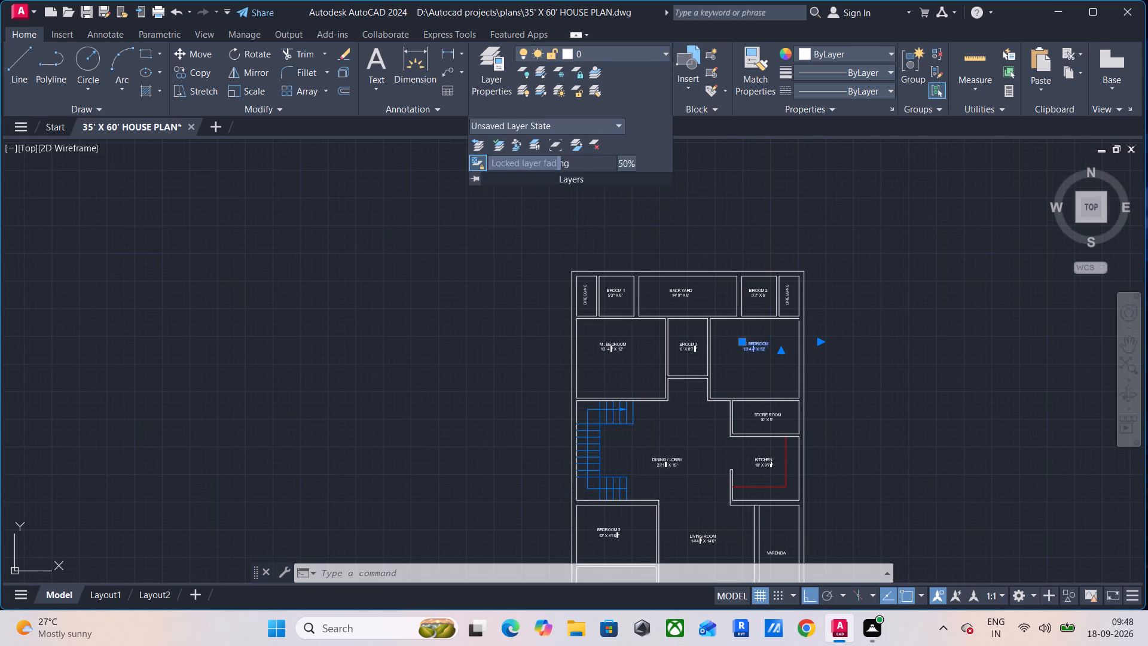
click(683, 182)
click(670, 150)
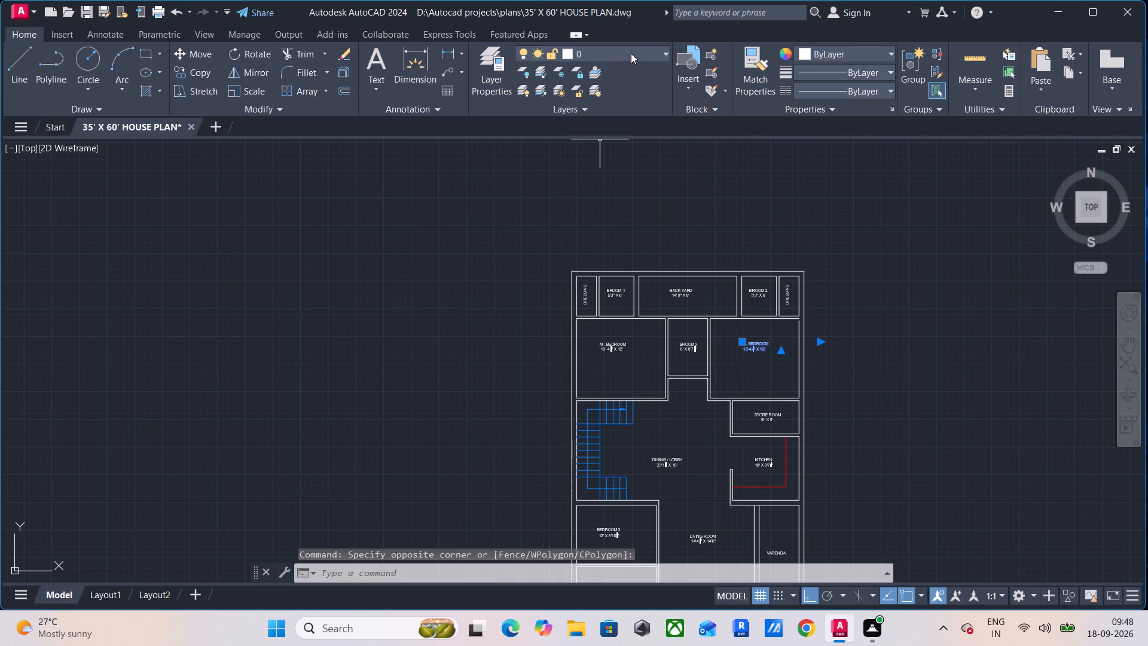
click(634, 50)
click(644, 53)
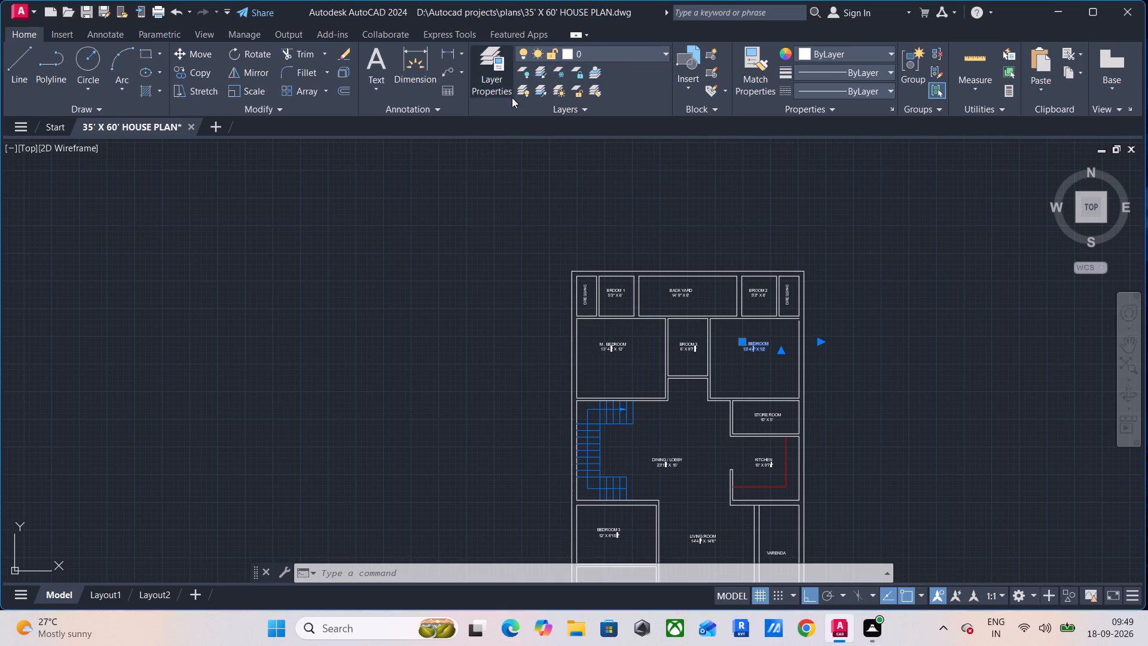
Create a new layer named TEXT, set its color to index 30 (orange), and close the layer manager.
click(502, 78)
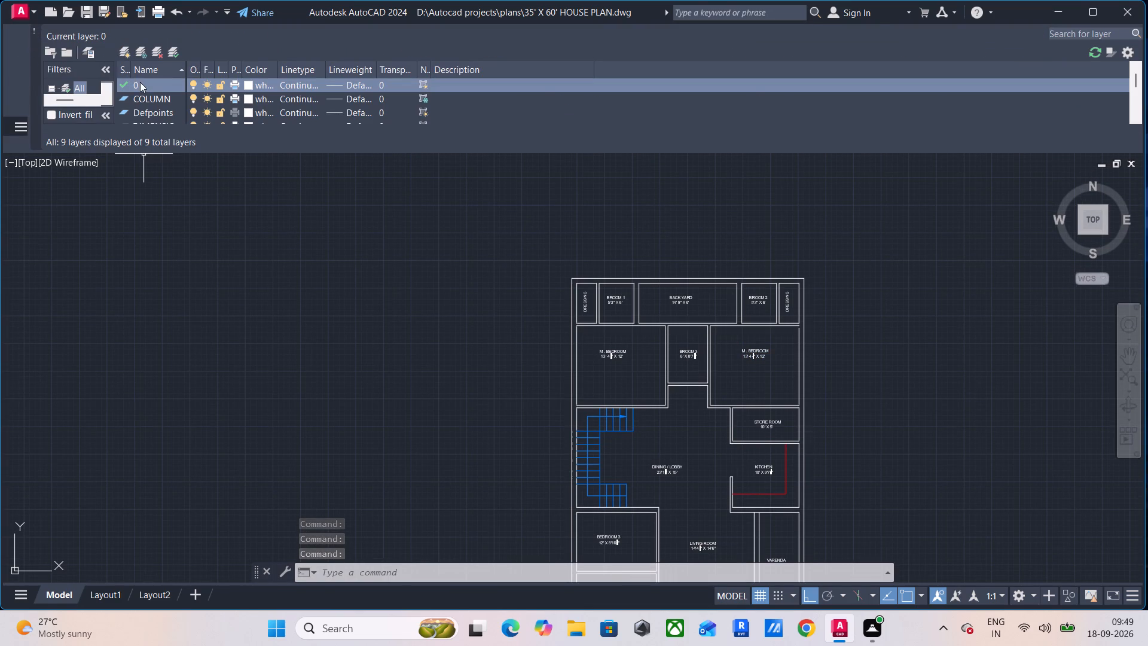
click(126, 53)
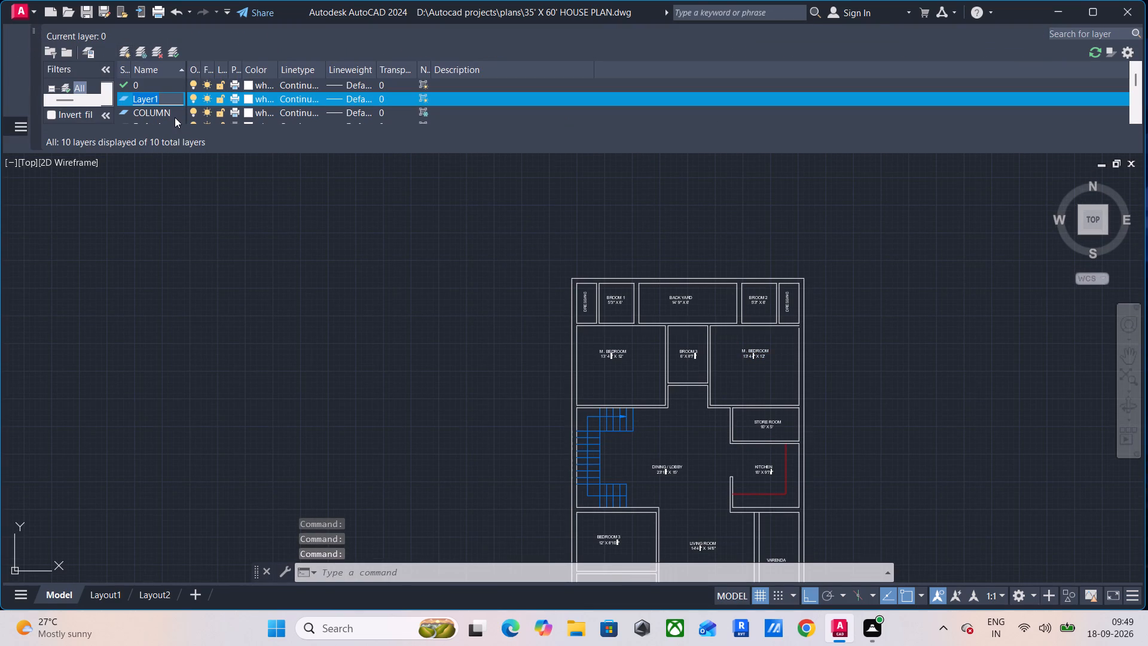
text(TEXT)
key(Return)
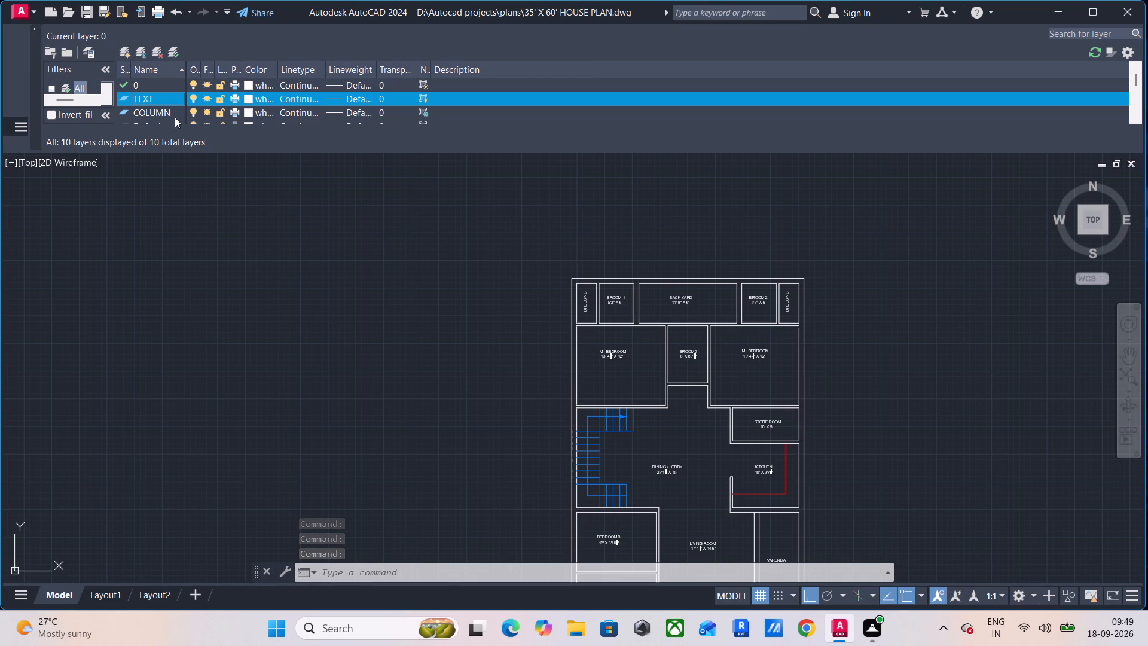
click(173, 97)
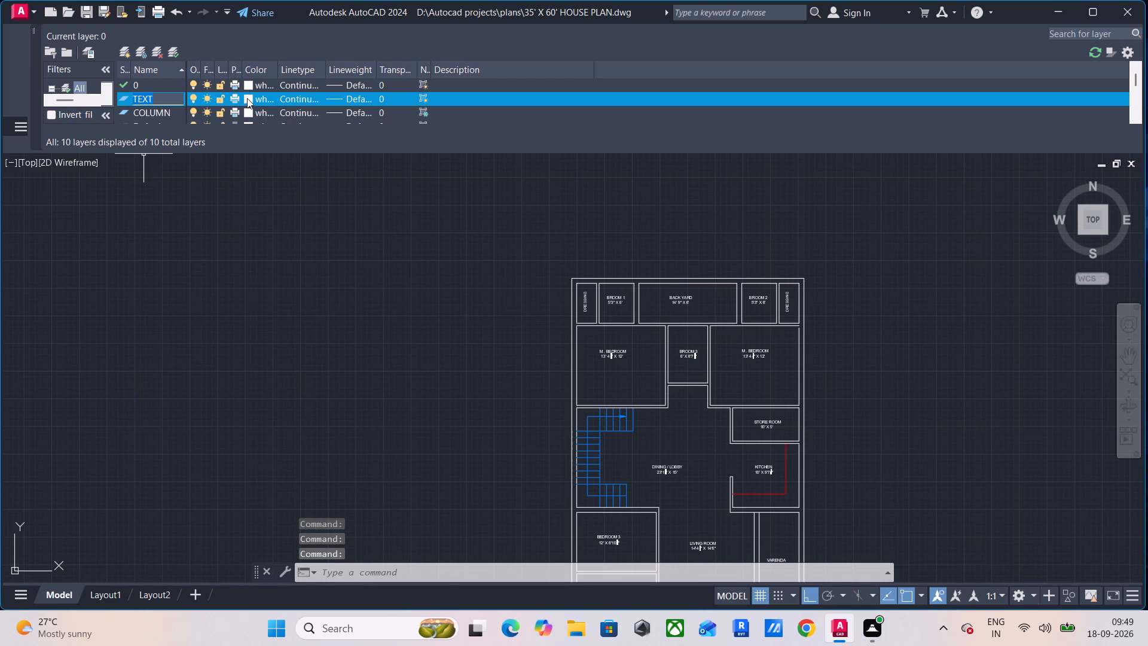
click(249, 95)
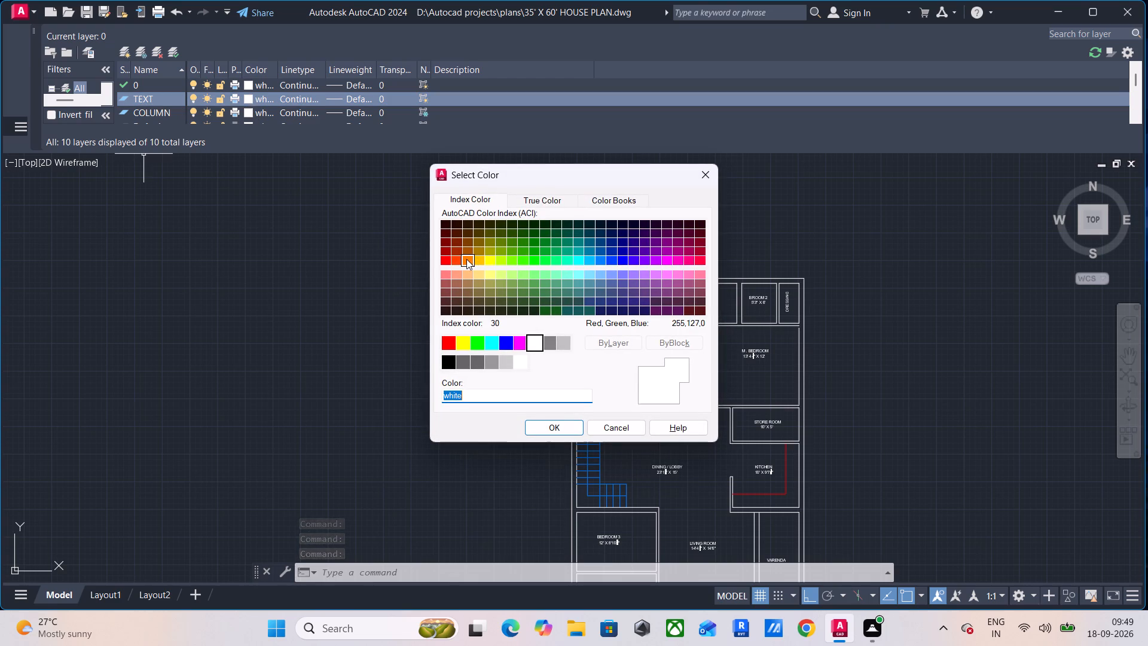
click(466, 259)
click(563, 429)
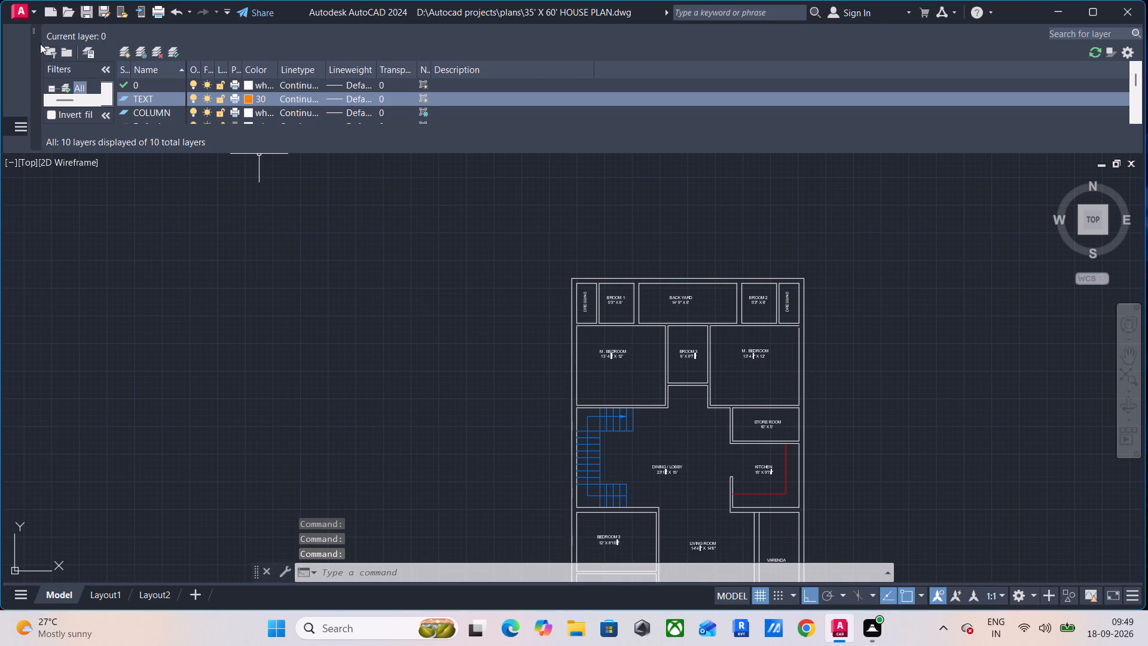
click(35, 27)
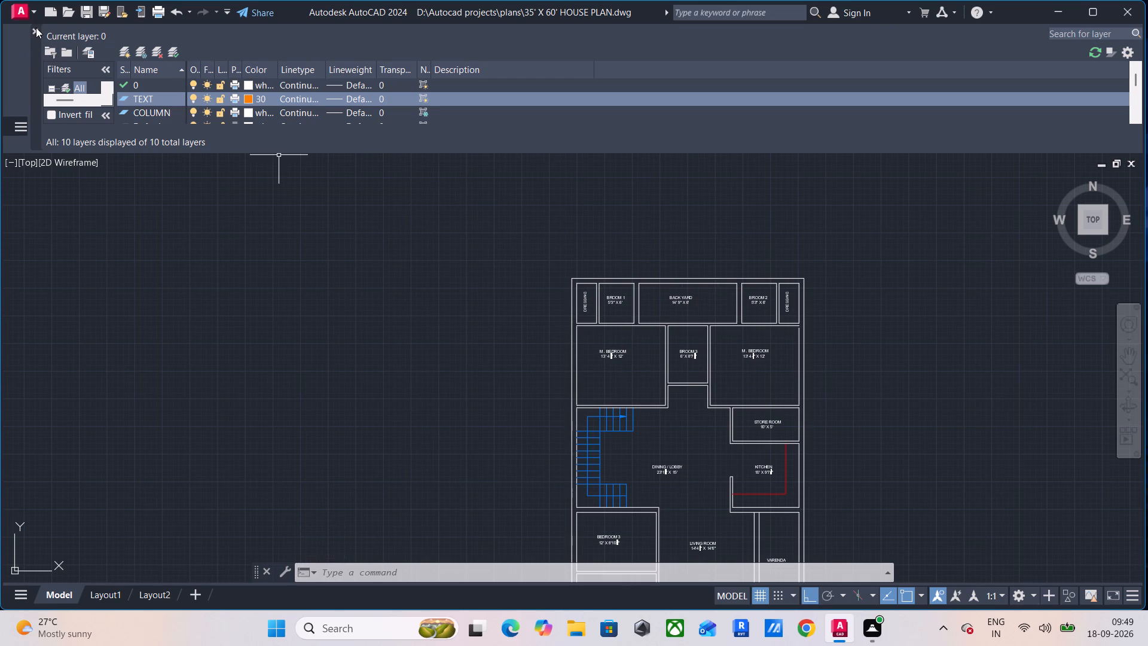
click(35, 29)
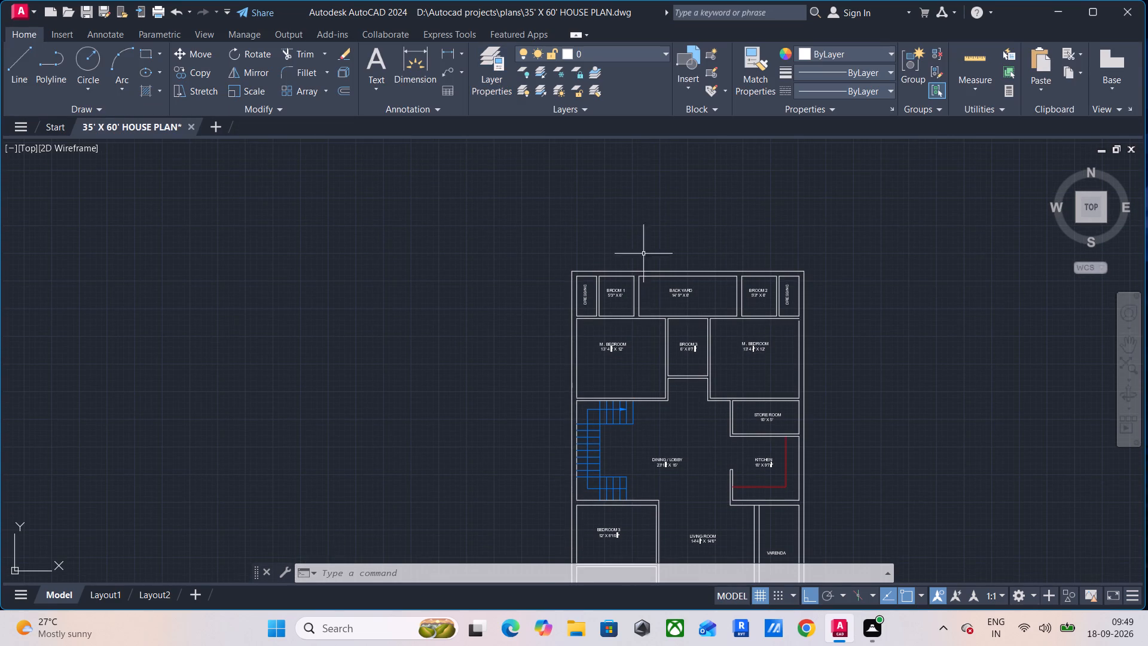
Select all room labels as objects similar to the BROOM 1 label, assign them to the TEXT layer, and deselect everything.
scroll(627, 287, up, 2)
drag(626, 287, 616, 300)
click(568, 333)
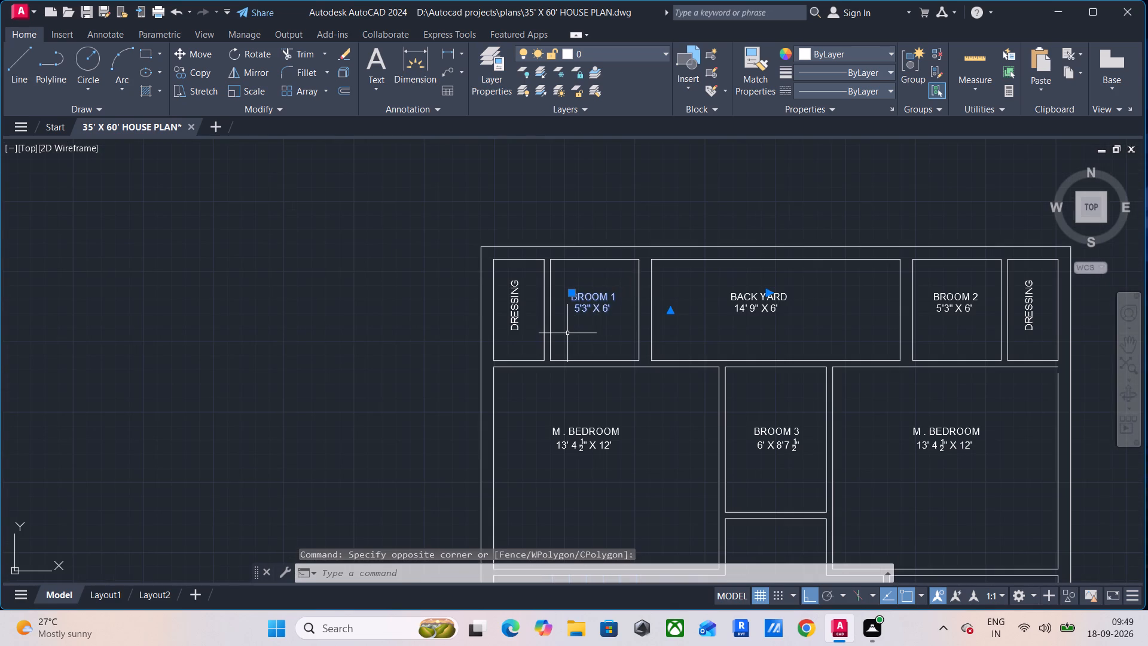
right_click(587, 314)
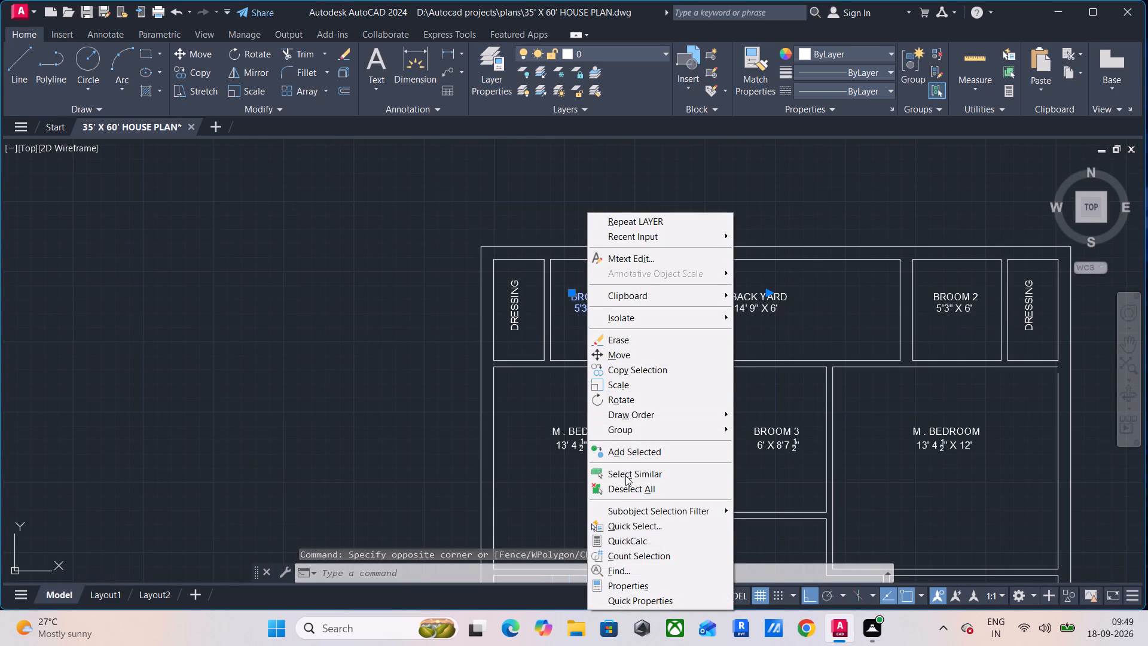
click(640, 469)
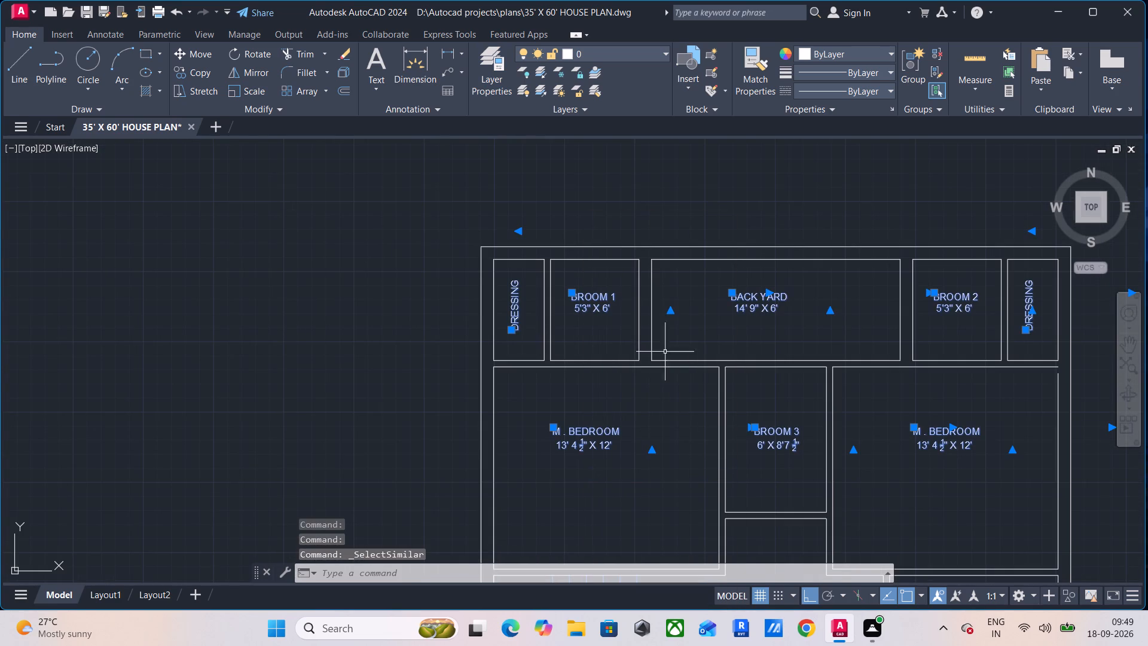
click(634, 48)
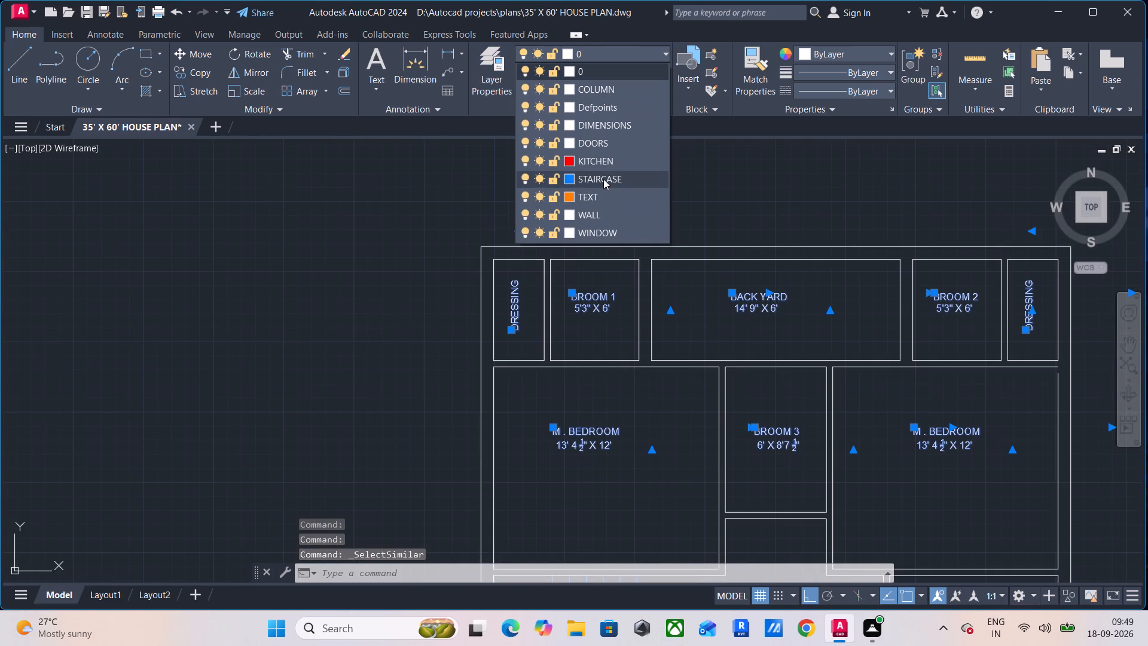
click(593, 202)
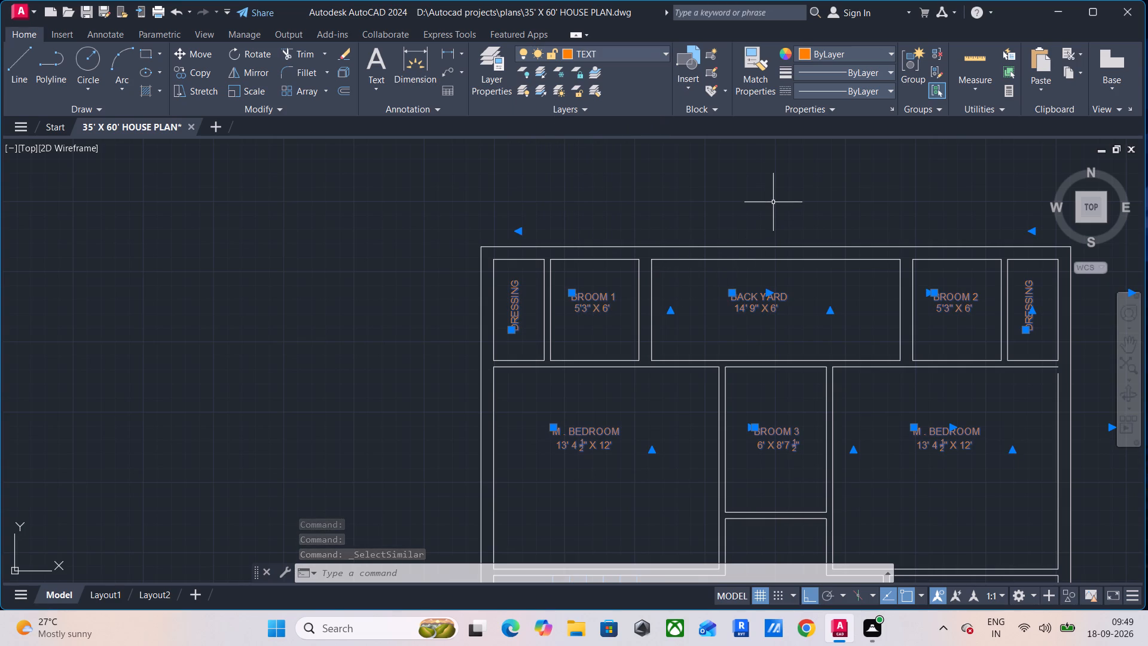
right_click(773, 195)
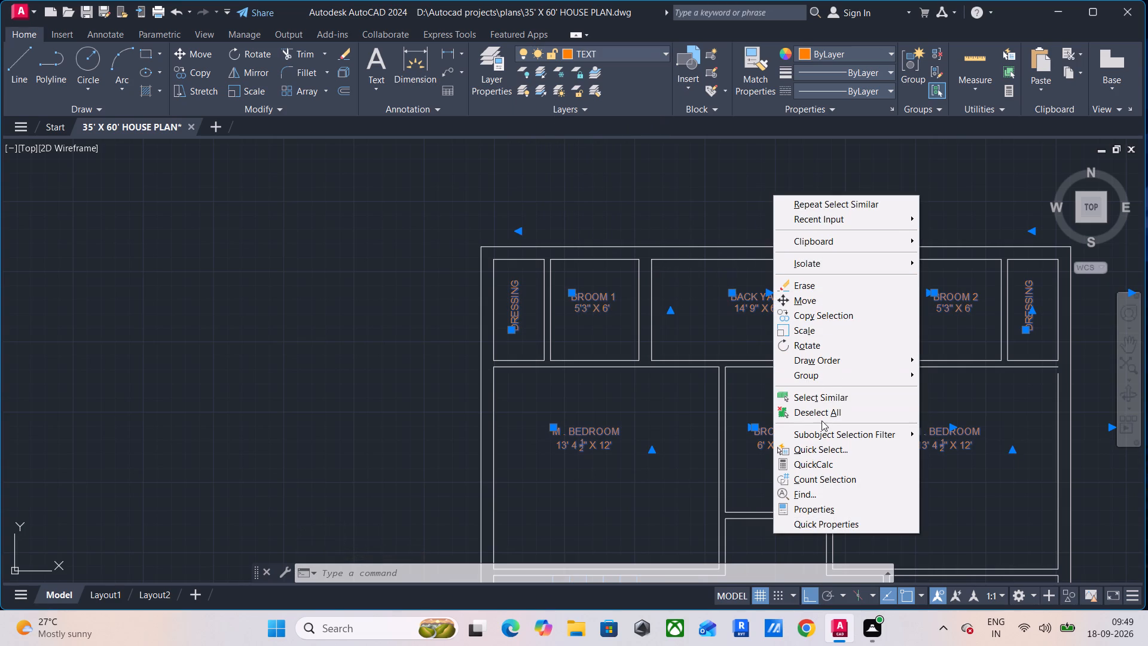
click(829, 414)
scroll(734, 371, down, 3)
middle_drag(689, 389, 517, 397)
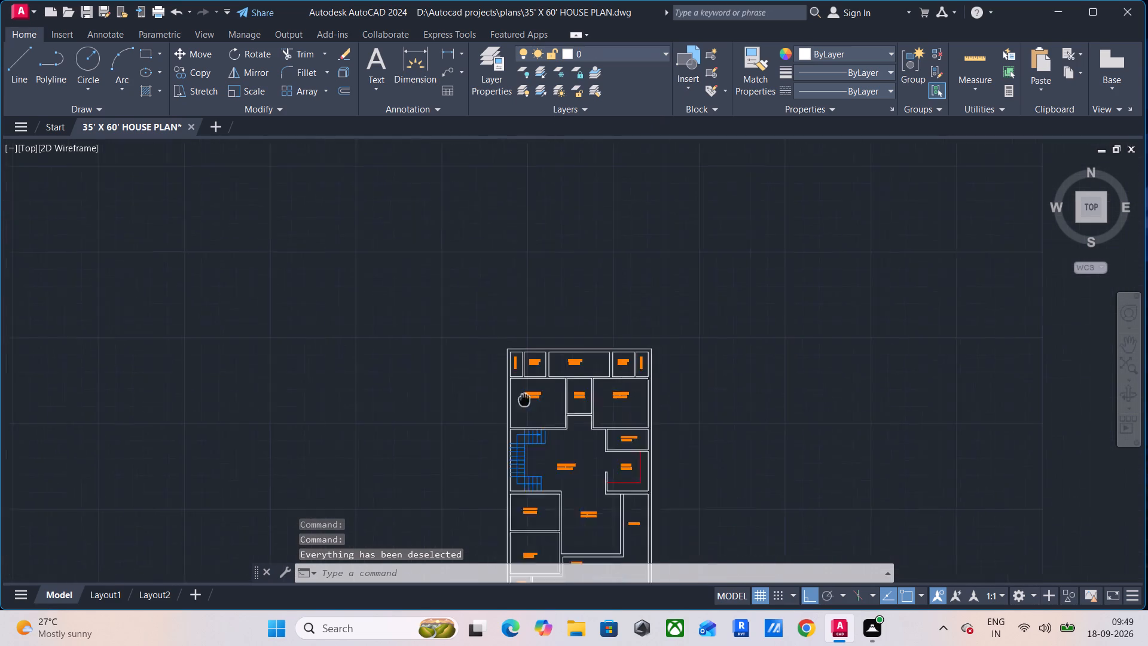
Review the orange labels across the whole floor plan, looking closer at the dining/lobby, kitchen and store room area.
middle_drag(517, 397, 442, 320)
middle_drag(655, 395, 721, 361)
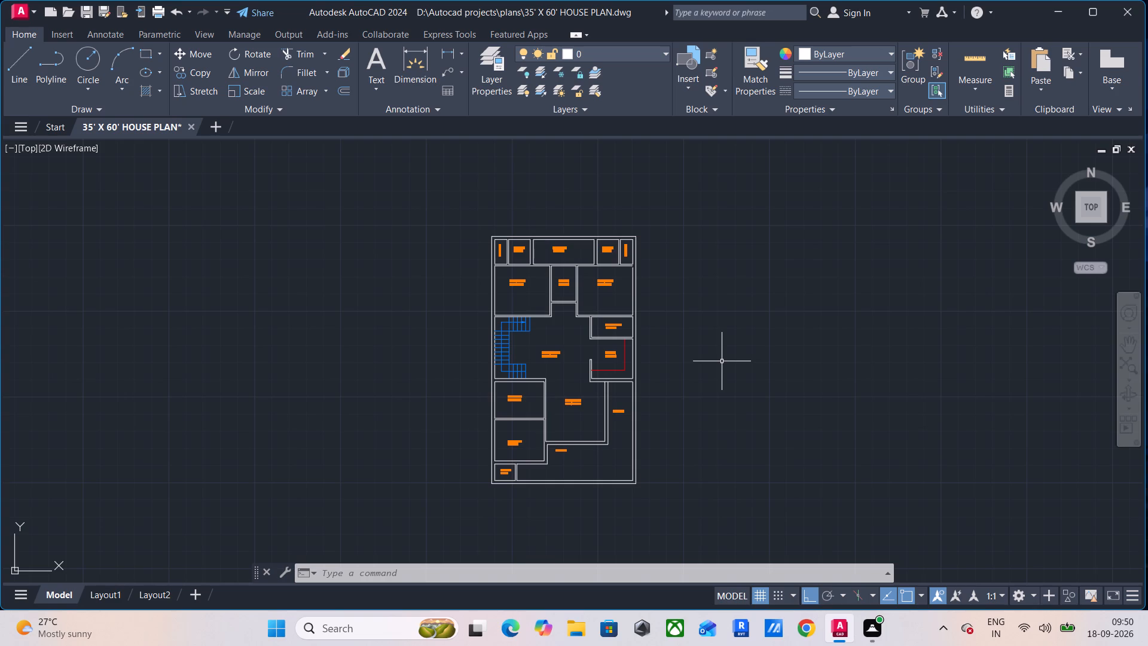
scroll(575, 374, up, 2)
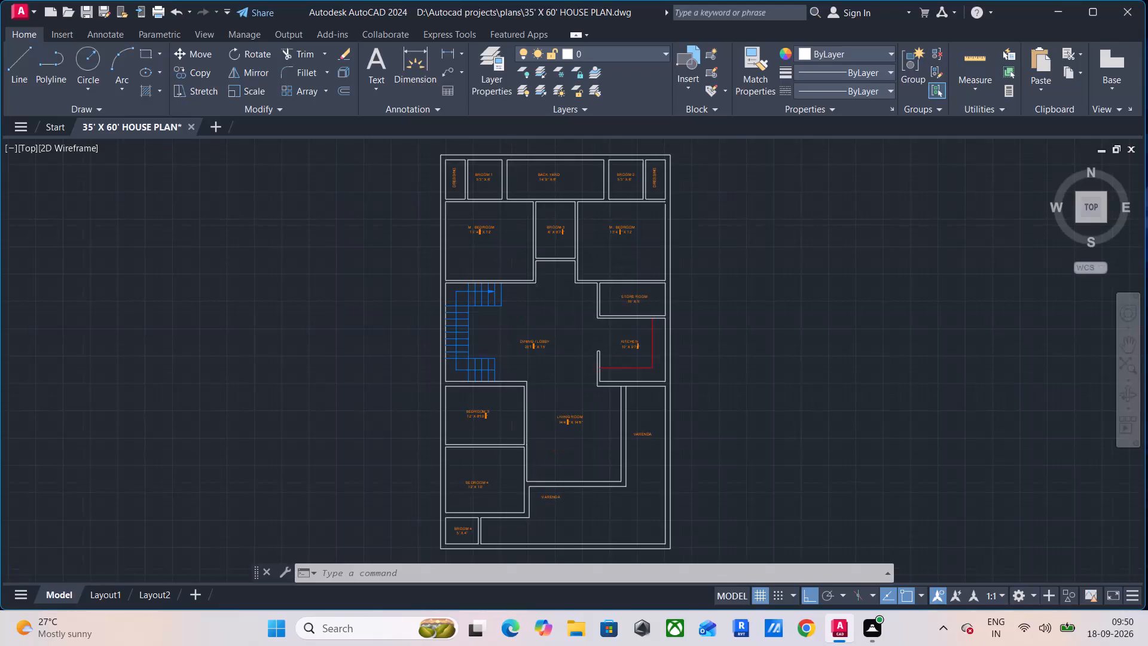
scroll(670, 319, up, 2)
scroll(436, 365, down, 1)
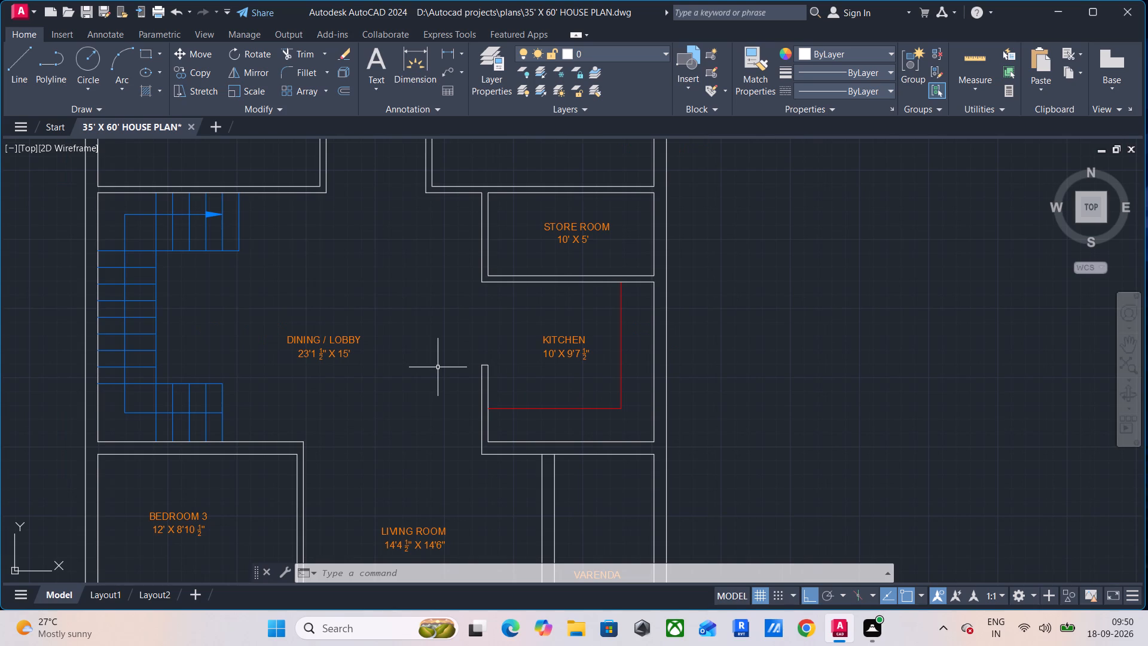
scroll(438, 368, down, 1)
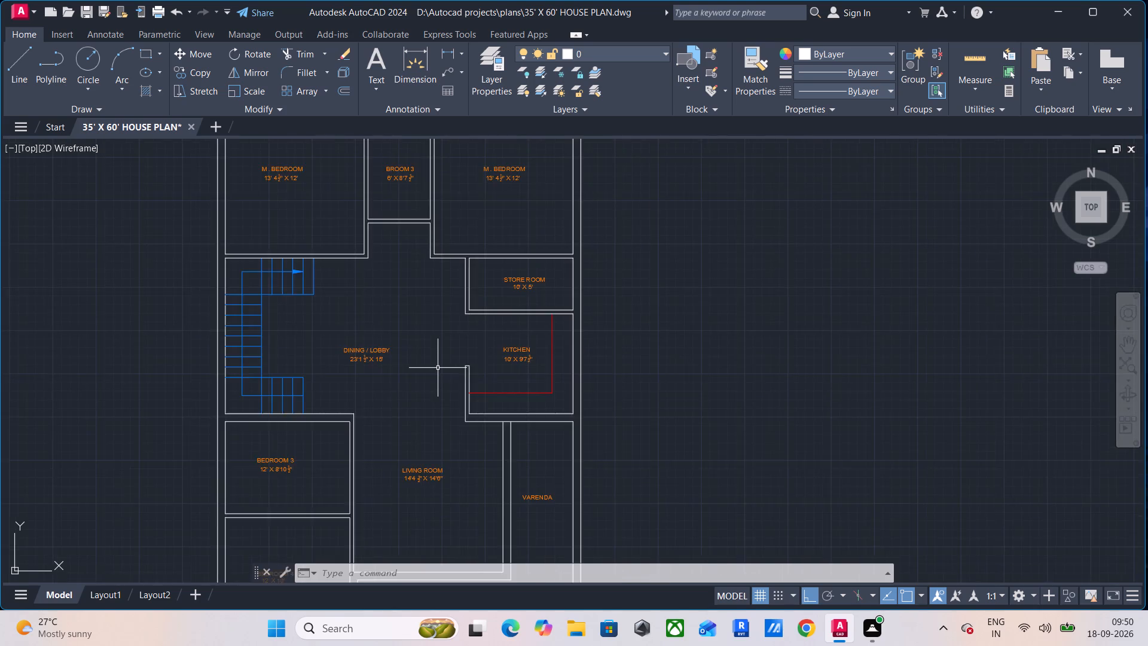
middle_drag(438, 368, 523, 402)
scroll(523, 403, down, 1)
middle_drag(529, 404, 586, 343)
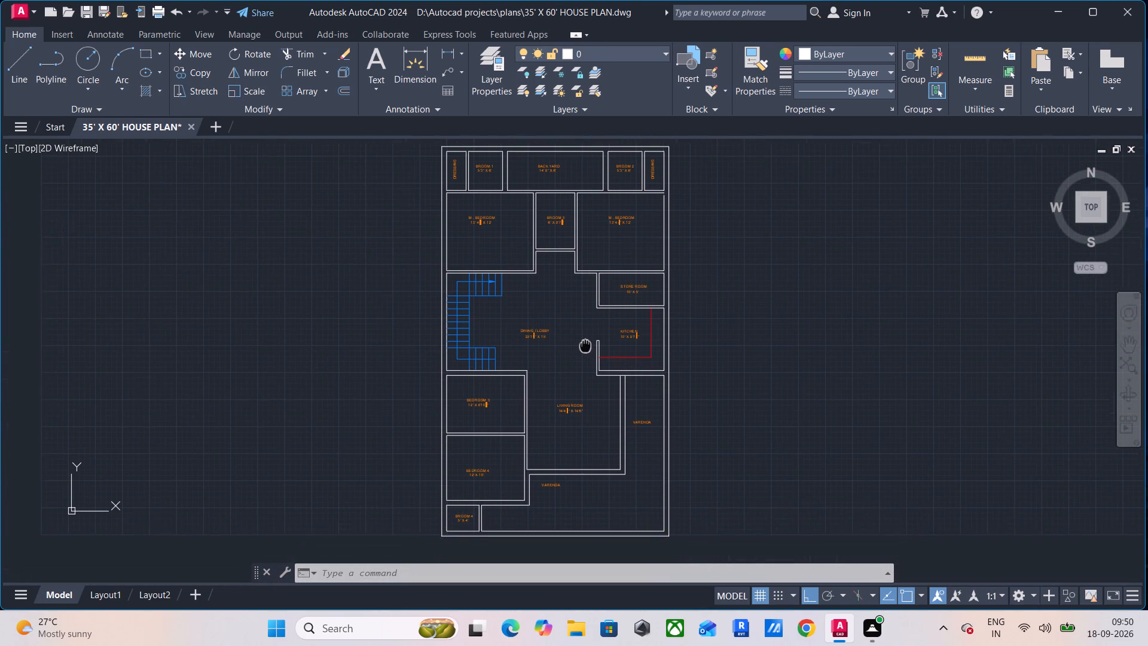
middle_drag(586, 343, 587, 342)
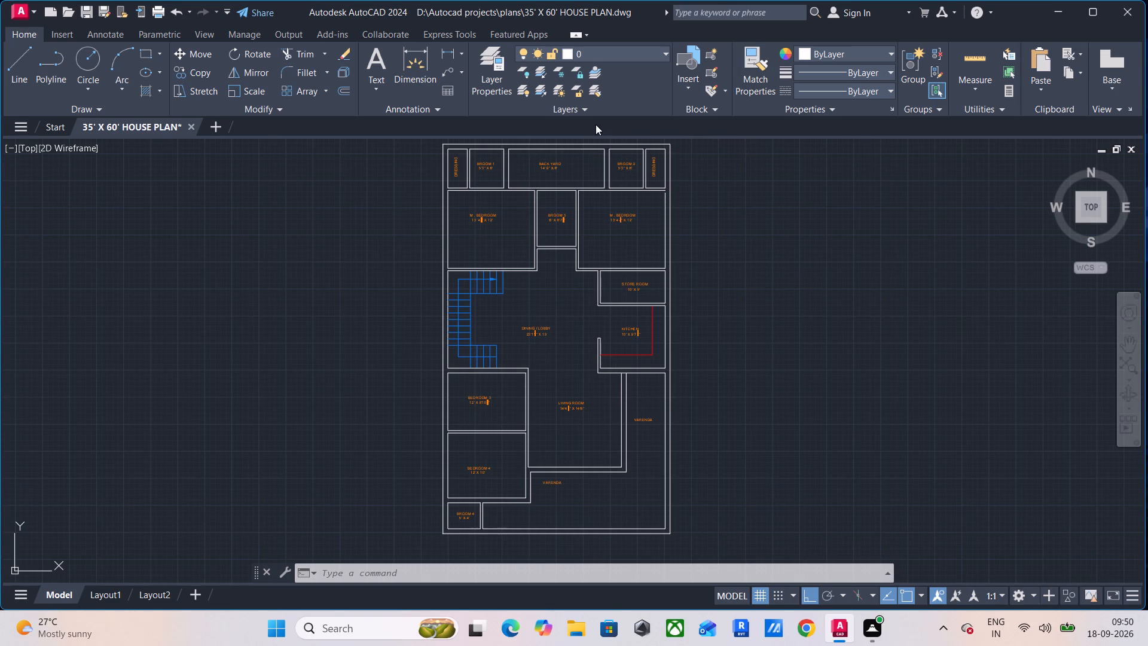
middle_drag(701, 199, 769, 211)
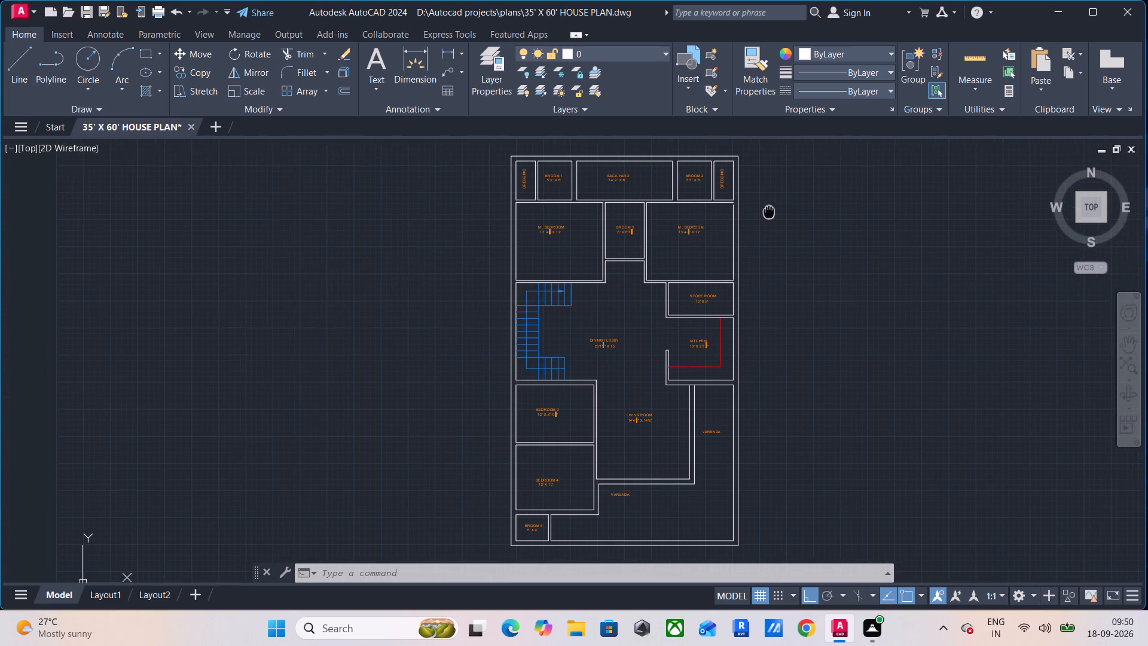
middle_drag(769, 211, 788, 211)
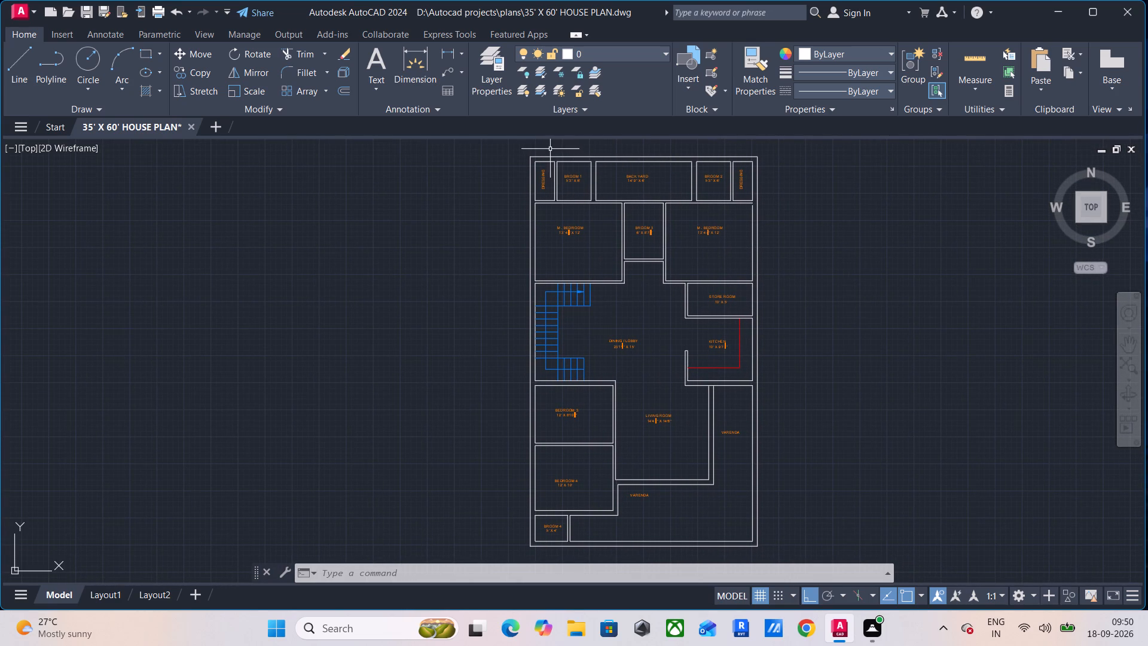
Inspect the labels of the rear rooms up close, including BACK YARD, the dressing rooms, BROOM 1 to 3 and both master bedrooms.
scroll(552, 153, up, 6)
scroll(552, 153, down, 6)
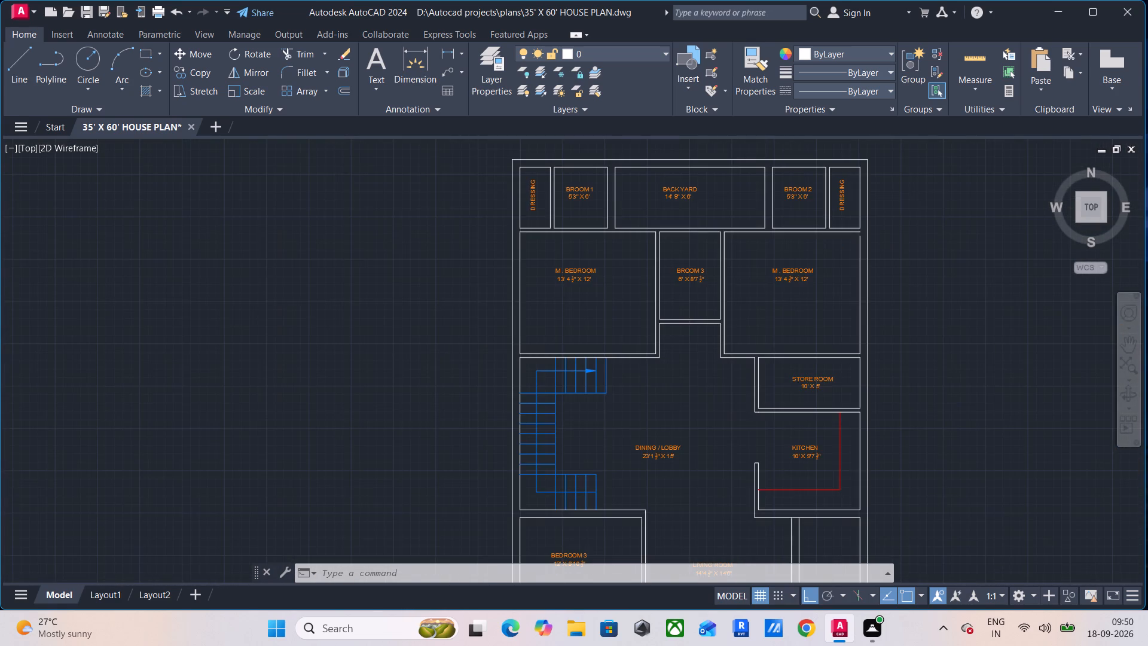
scroll(552, 153, up, 3)
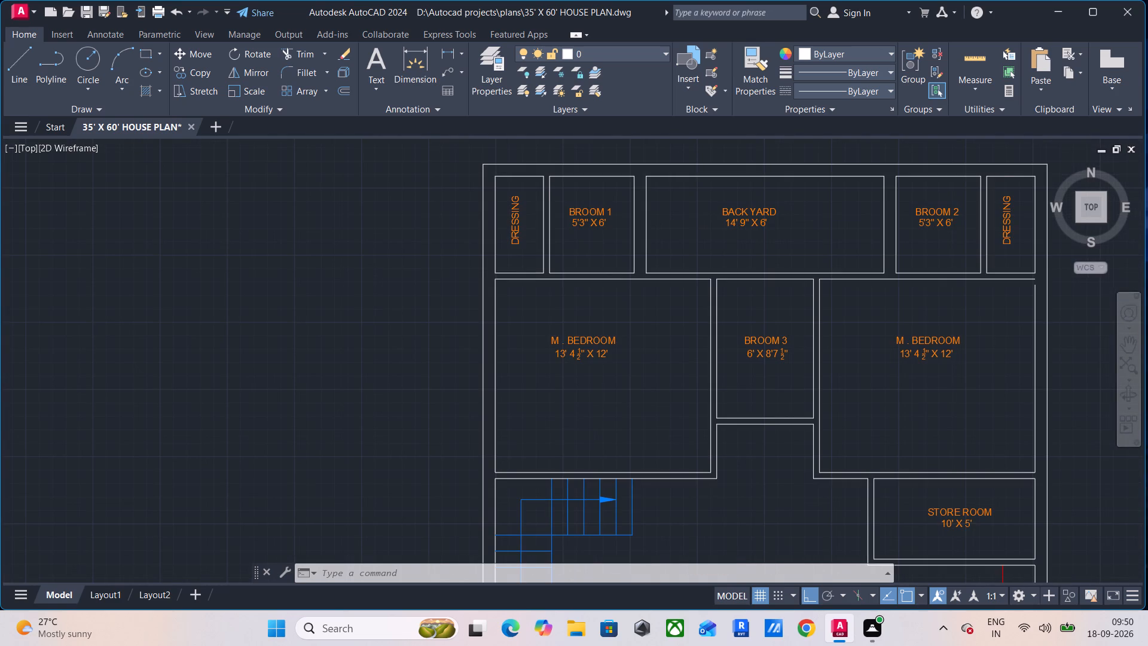
scroll(561, 159, down, 4)
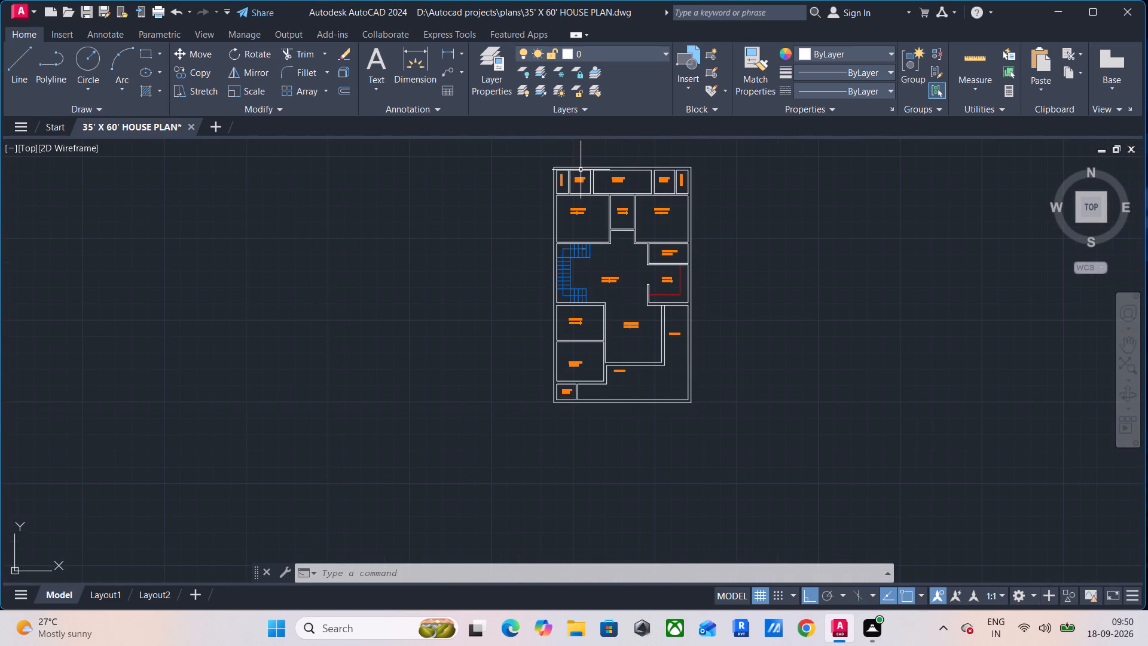
scroll(598, 177, up, 2)
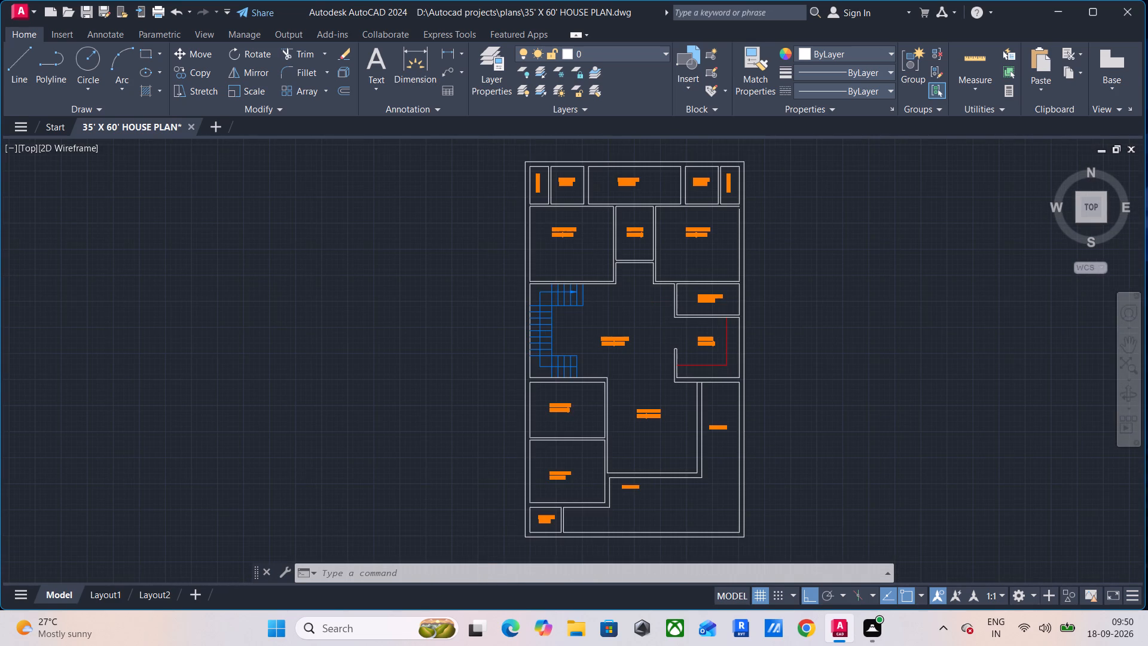
scroll(598, 177, up, 1)
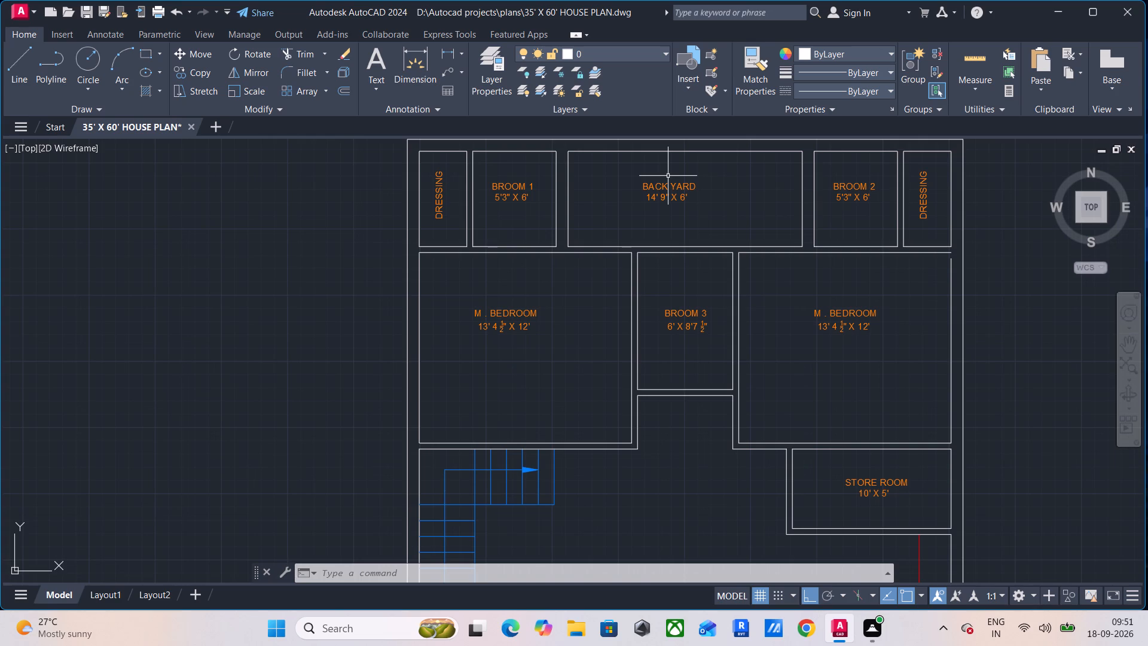
scroll(668, 176, up, 6)
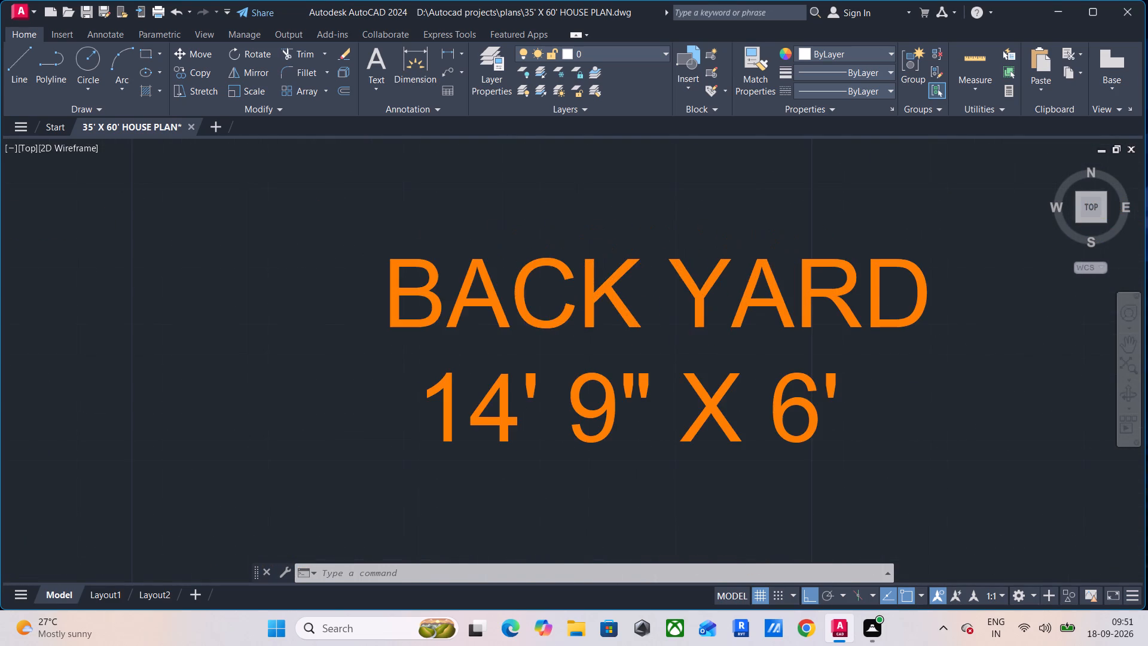
scroll(668, 175, down, 6)
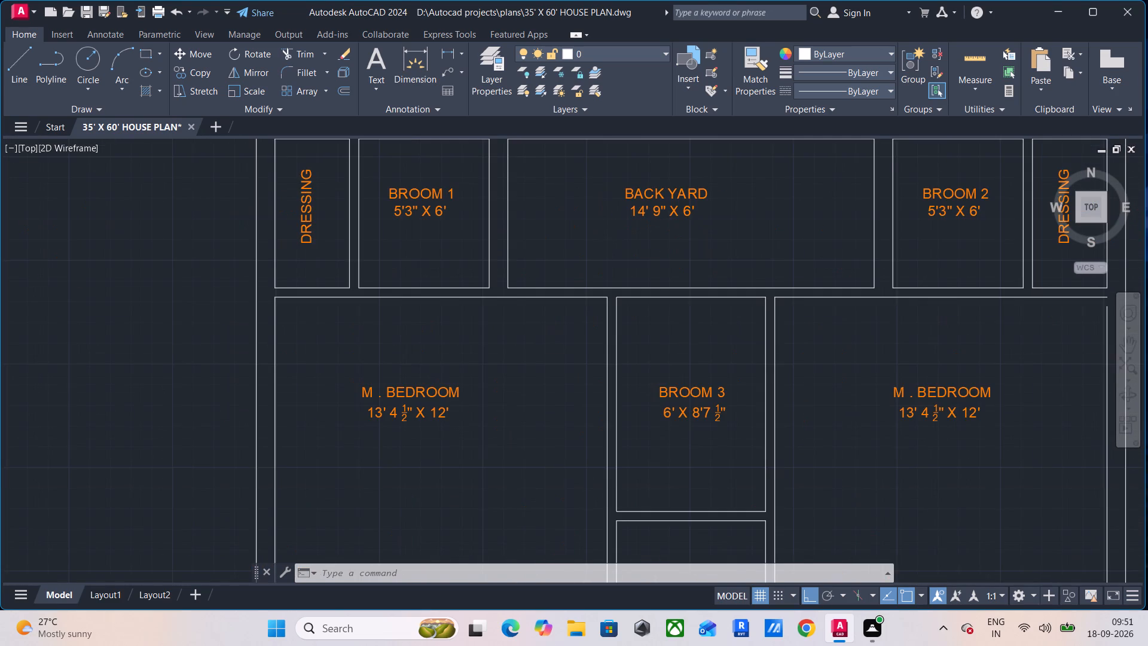
scroll(668, 175, down, 1)
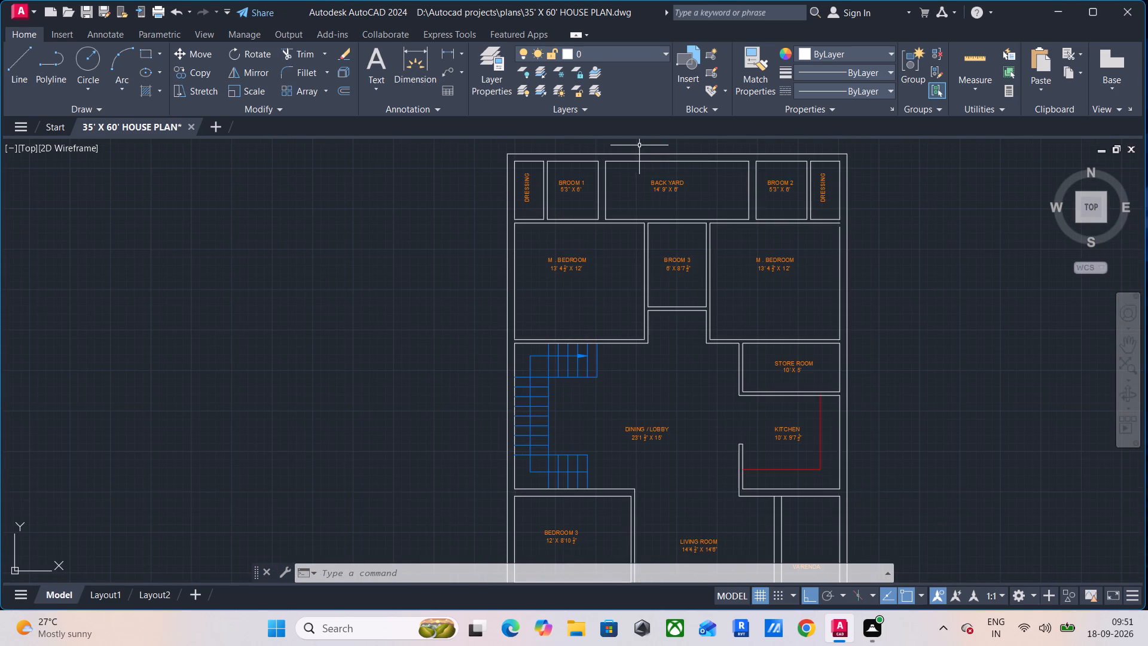
scroll(639, 145, up, 4)
scroll(639, 145, down, 4)
scroll(642, 148, up, 1)
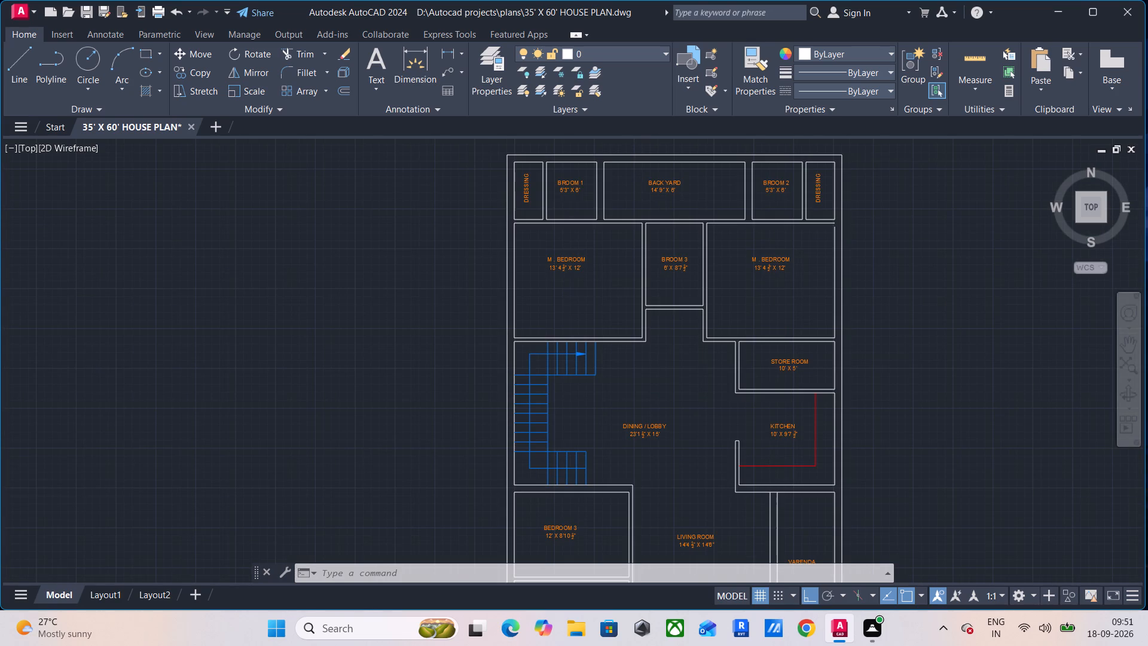
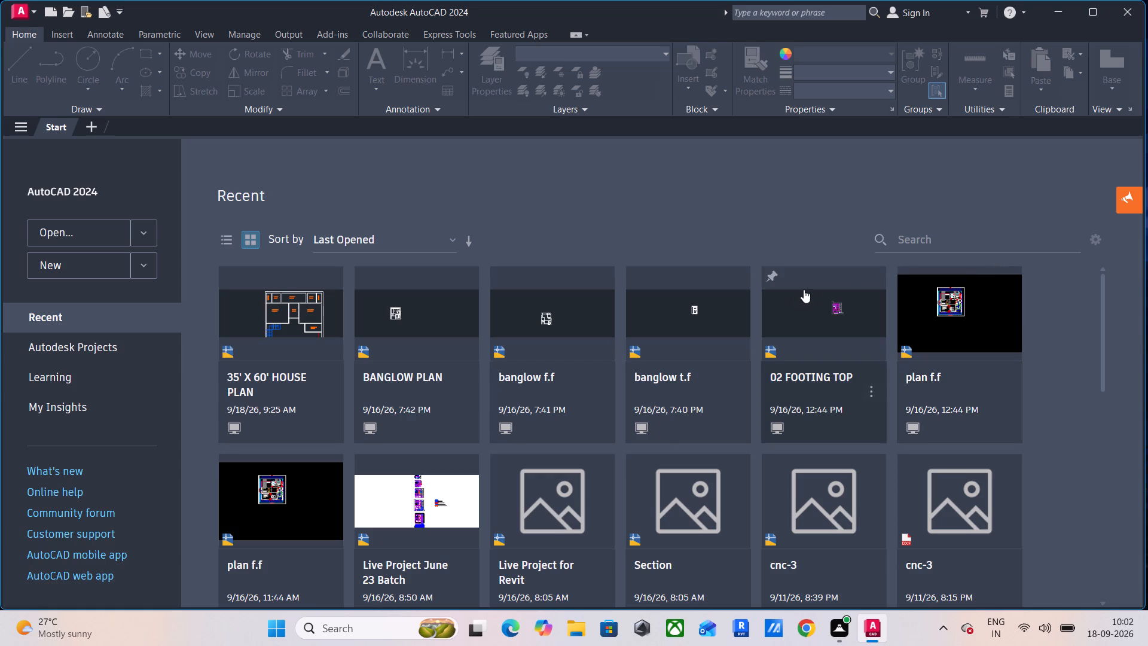
Open the recent drawing 35' X 60' HOUSE PLAN.
click(246, 367)
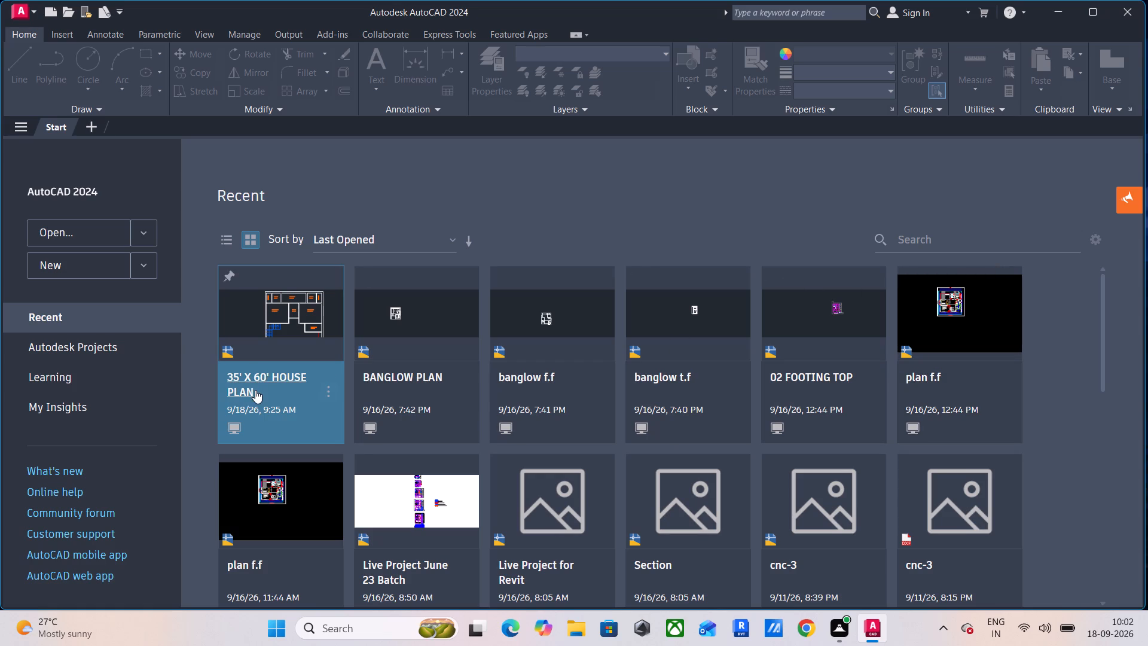
click(262, 374)
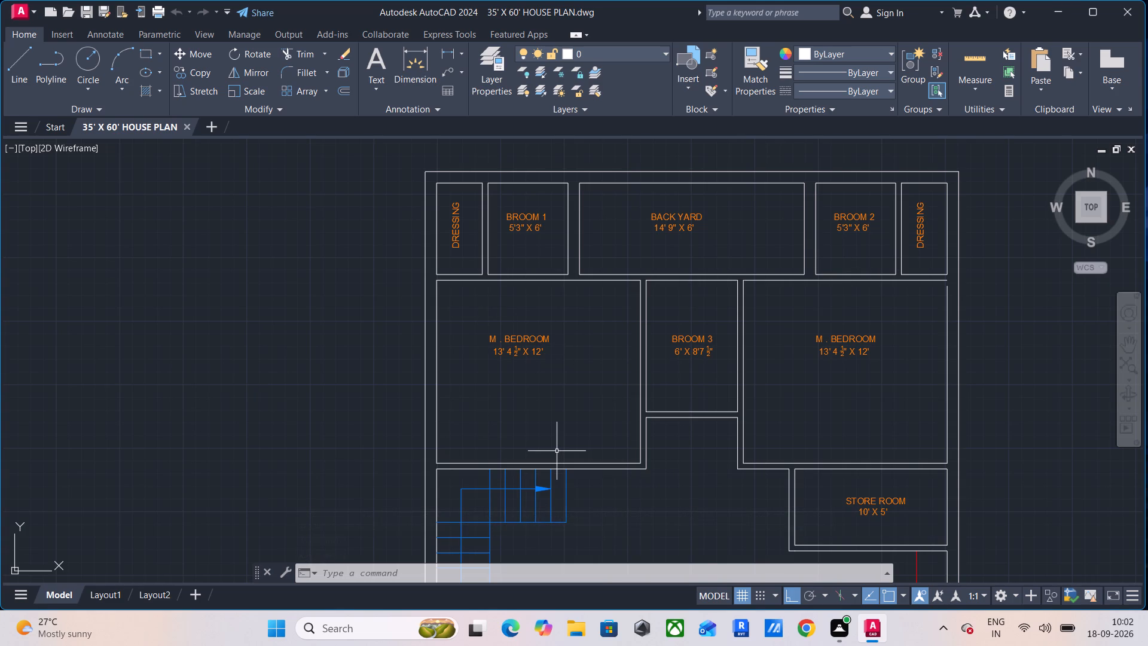
Review the whole labelled floor plan, then look closer at the staircase, dining/lobby, kitchen and store room area.
scroll(561, 450, down, 1)
middle_drag(597, 456, 381, 305)
scroll(398, 315, down, 2)
middle_drag(404, 315, 417, 315)
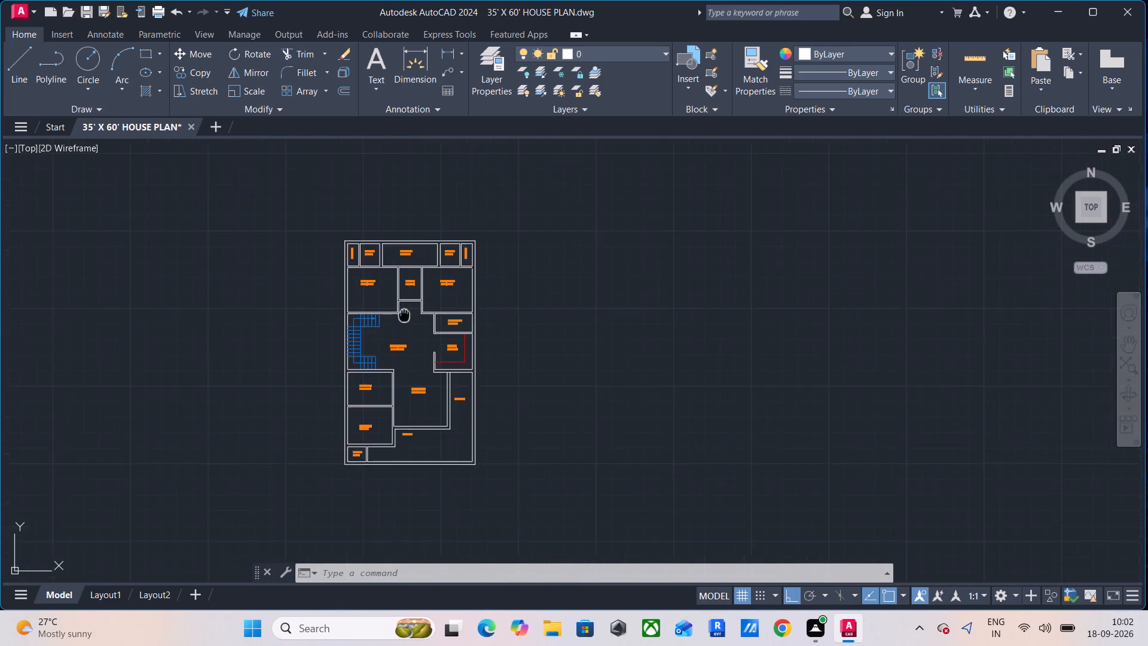
middle_drag(417, 315, 523, 319)
scroll(526, 365, up, 1)
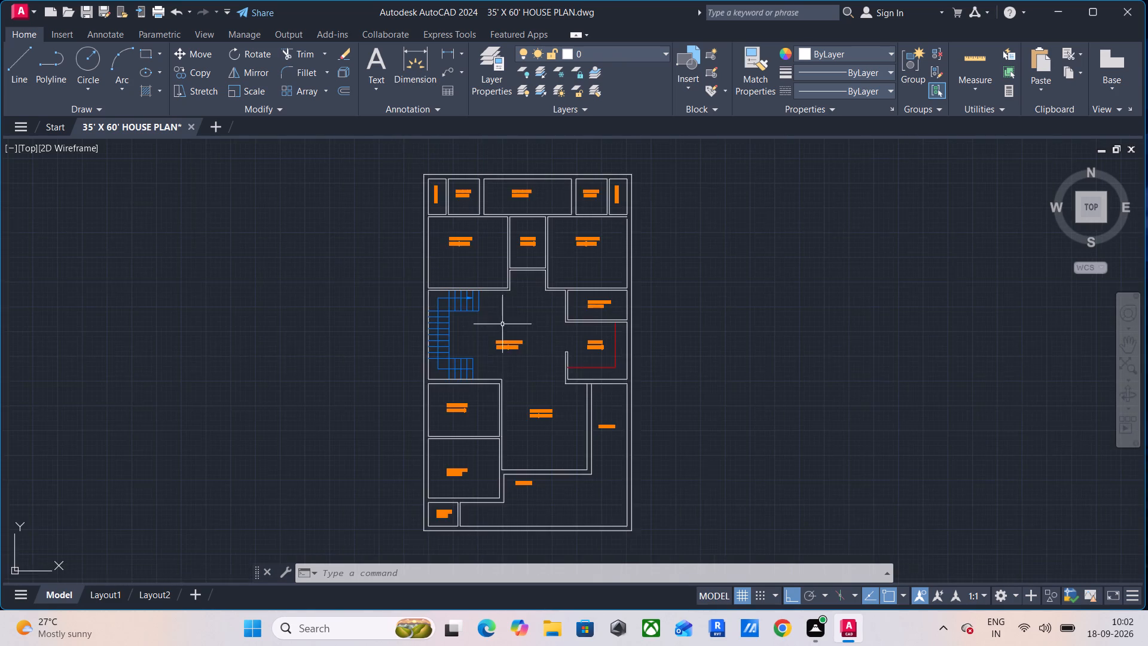
scroll(498, 315, up, 1)
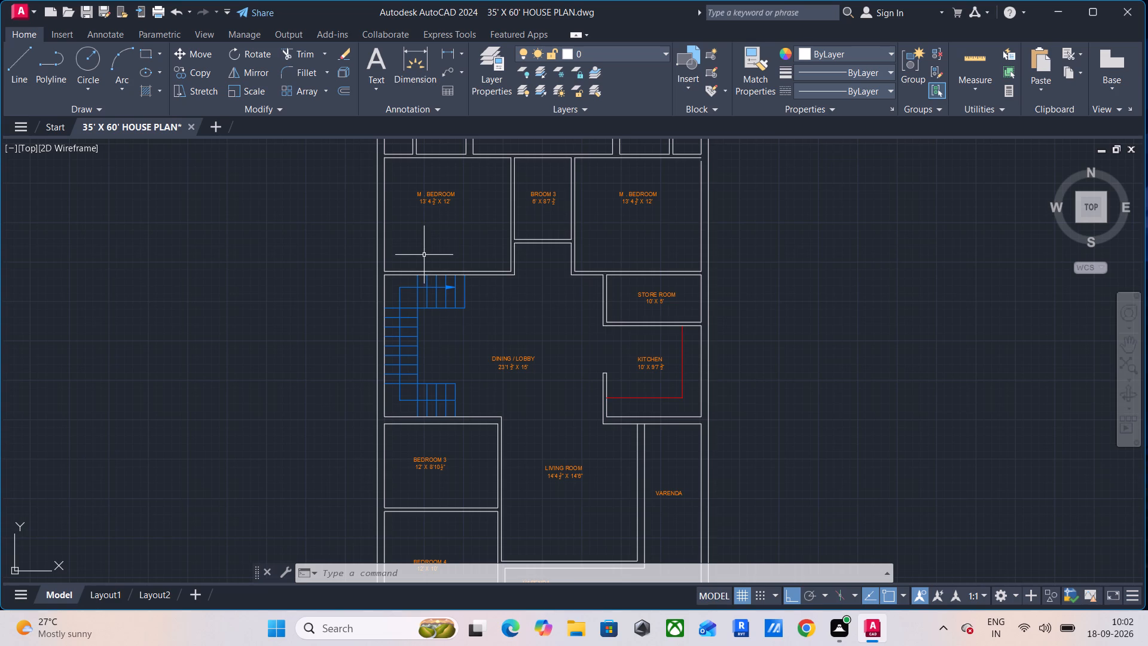
scroll(424, 255, up, 1)
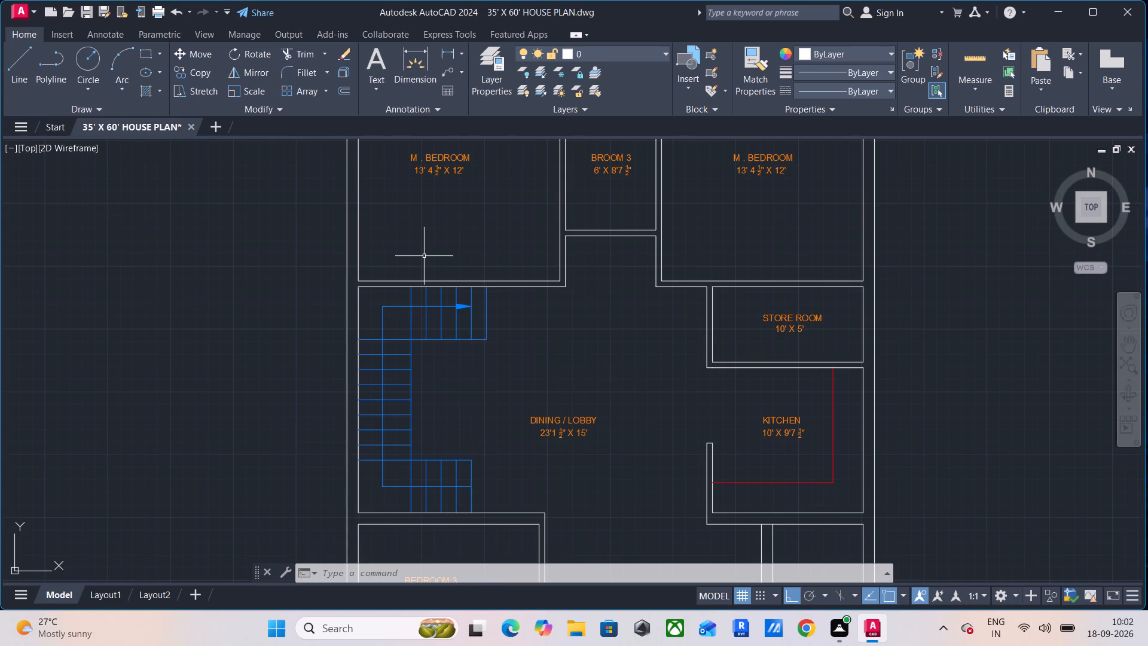
Extend both side wall lines of the DRESSING room beside BROOM 1 to the master bedroom's rear wall line.
key(Escape)
key(Escape)
key(Escape)
key(Escape)
key(Escape)
scroll(463, 275, down, 1)
middle_drag(463, 274, 482, 452)
scroll(411, 322, up, 1)
text(ex)
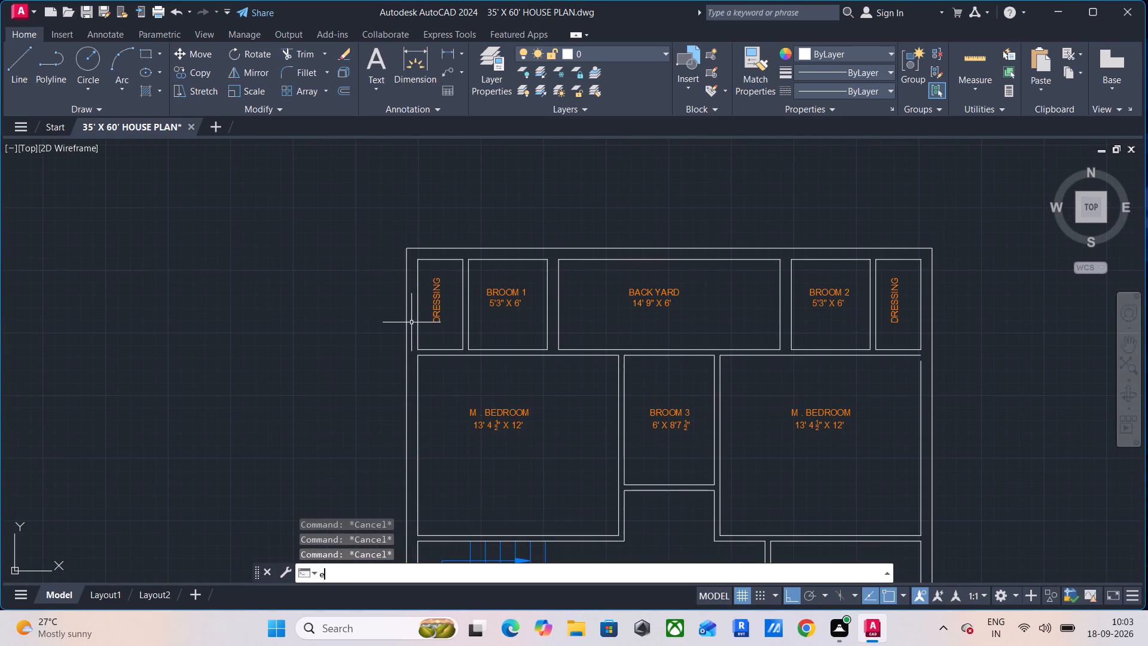
key(space)
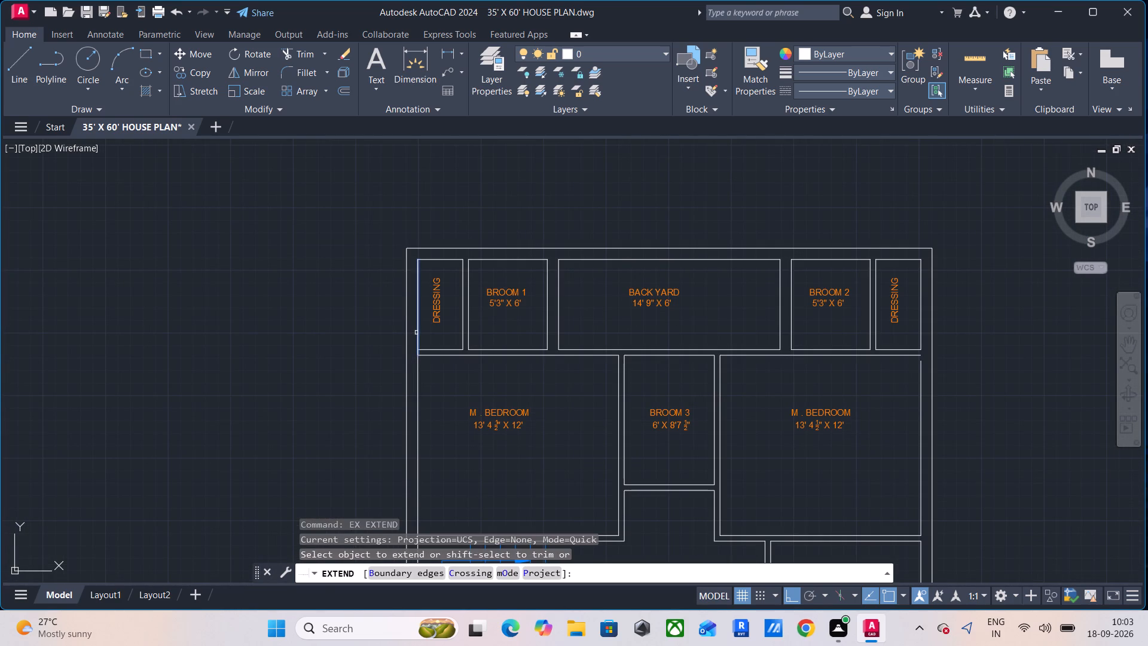
scroll(408, 321, up, 4)
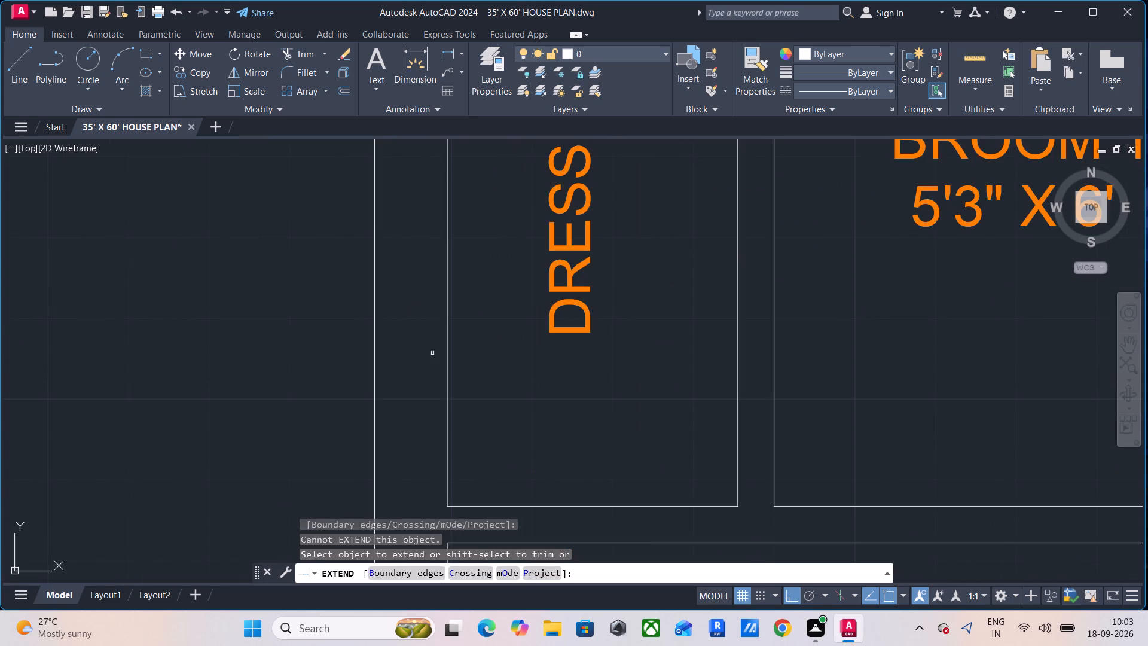
click(447, 378)
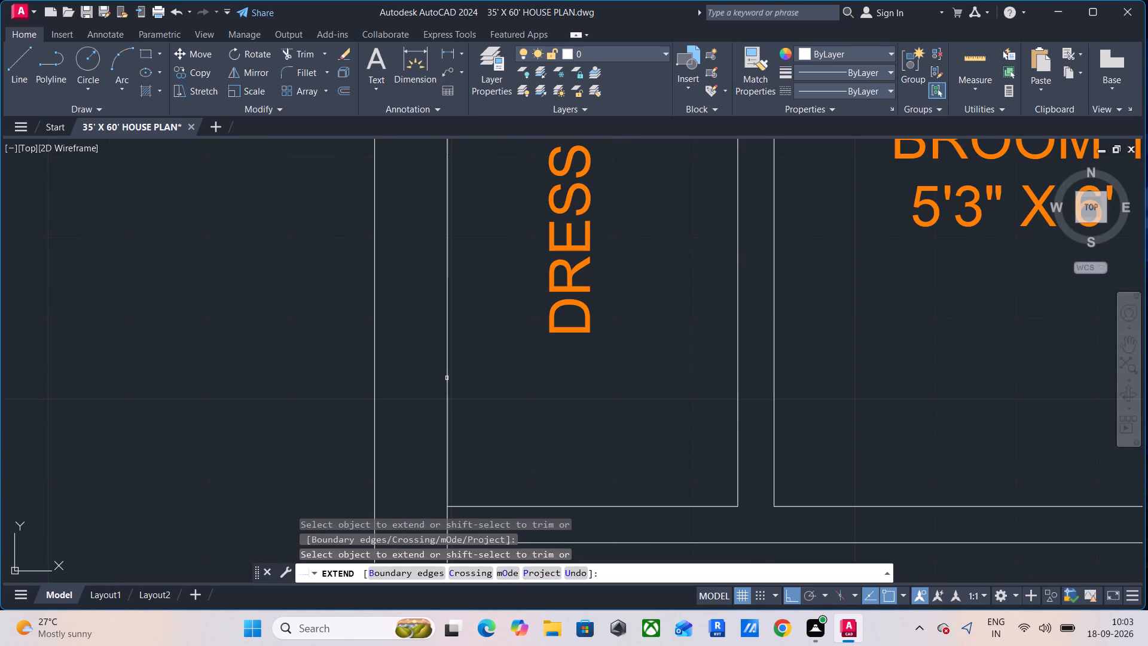
click(736, 444)
scroll(753, 418, down, 4)
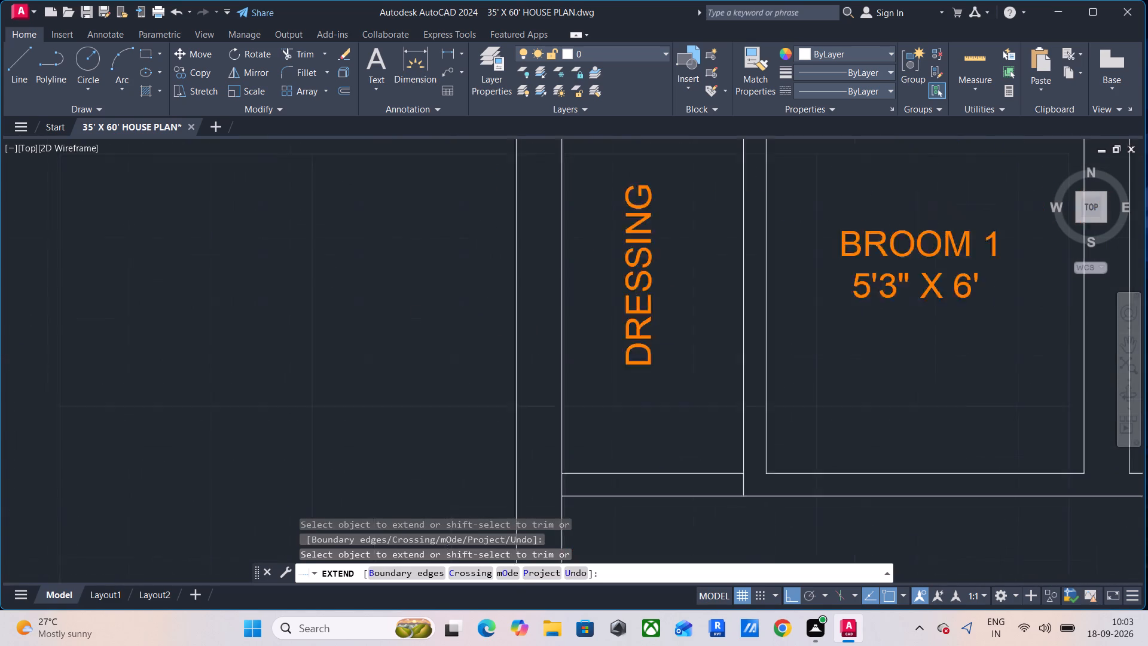
Extend the partition line between BROOM 2 and its DRESSING room to the bedroom wall, and close the gap in the adjacent side wall line.
middle_drag(812, 411, 145, 354)
scroll(475, 361, up, 3)
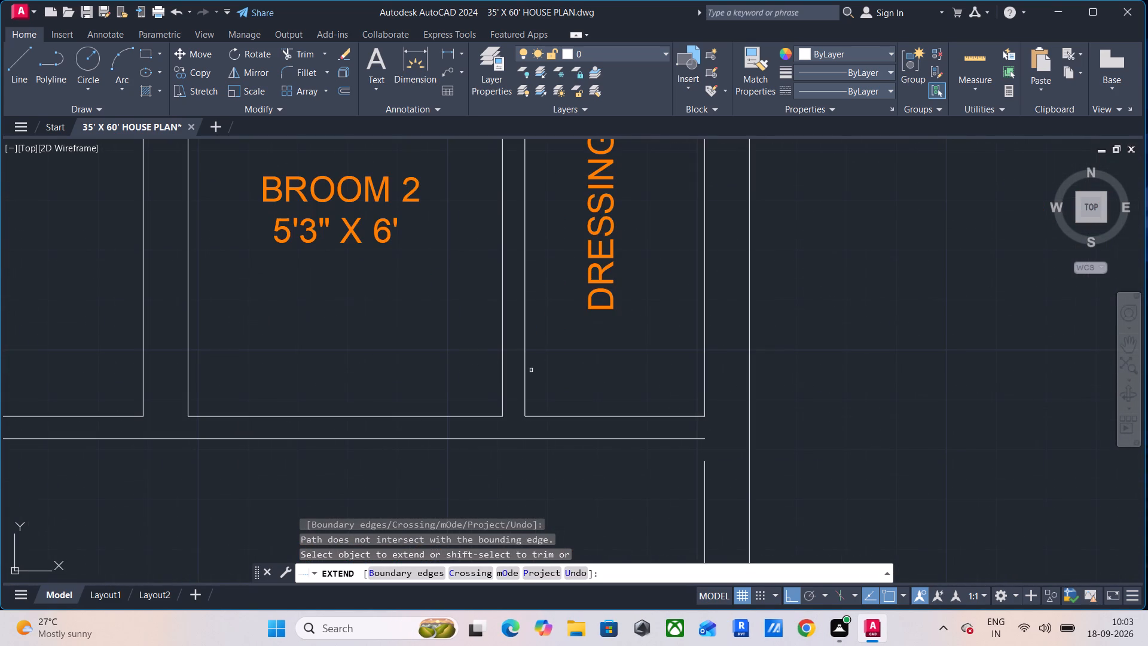
click(521, 383)
click(528, 371)
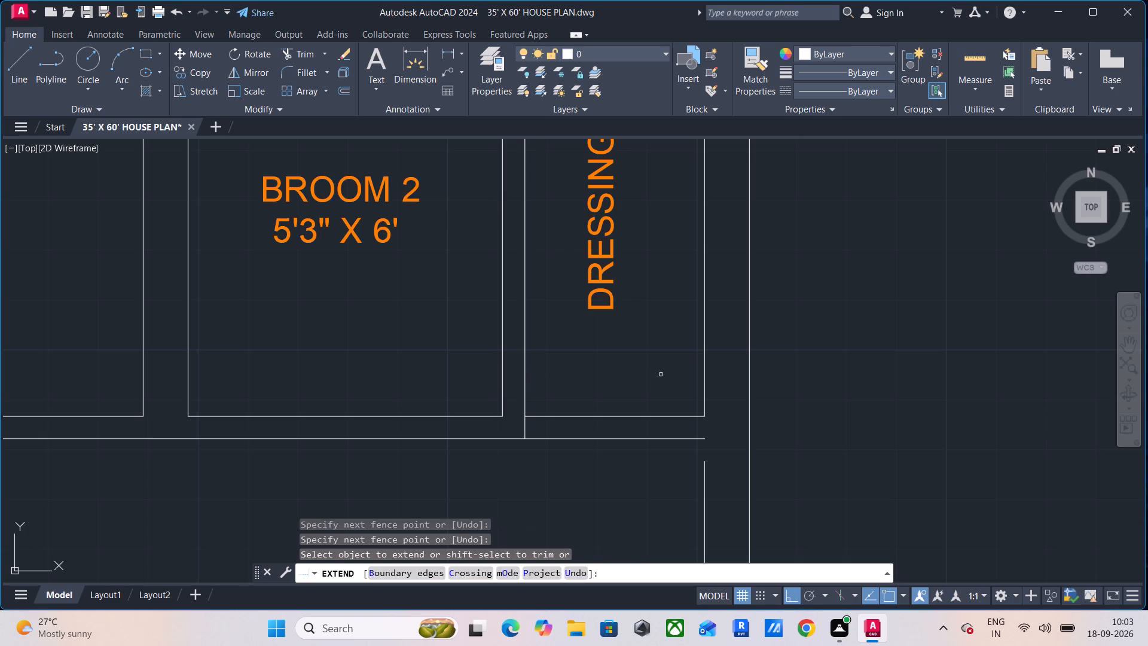
click(706, 382)
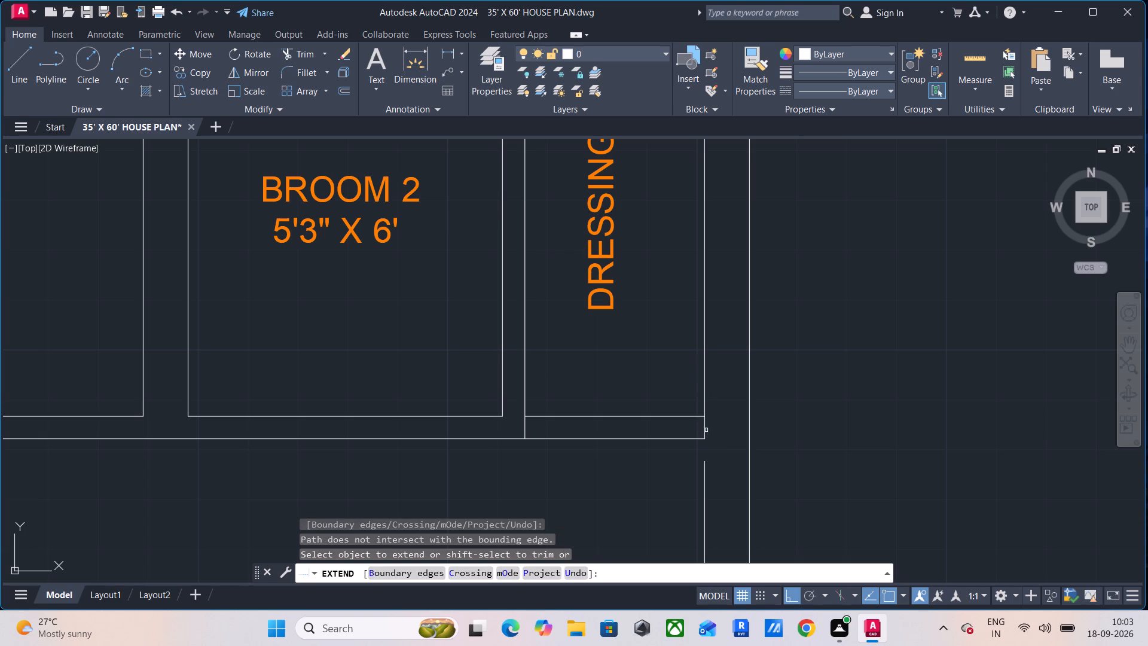
click(703, 480)
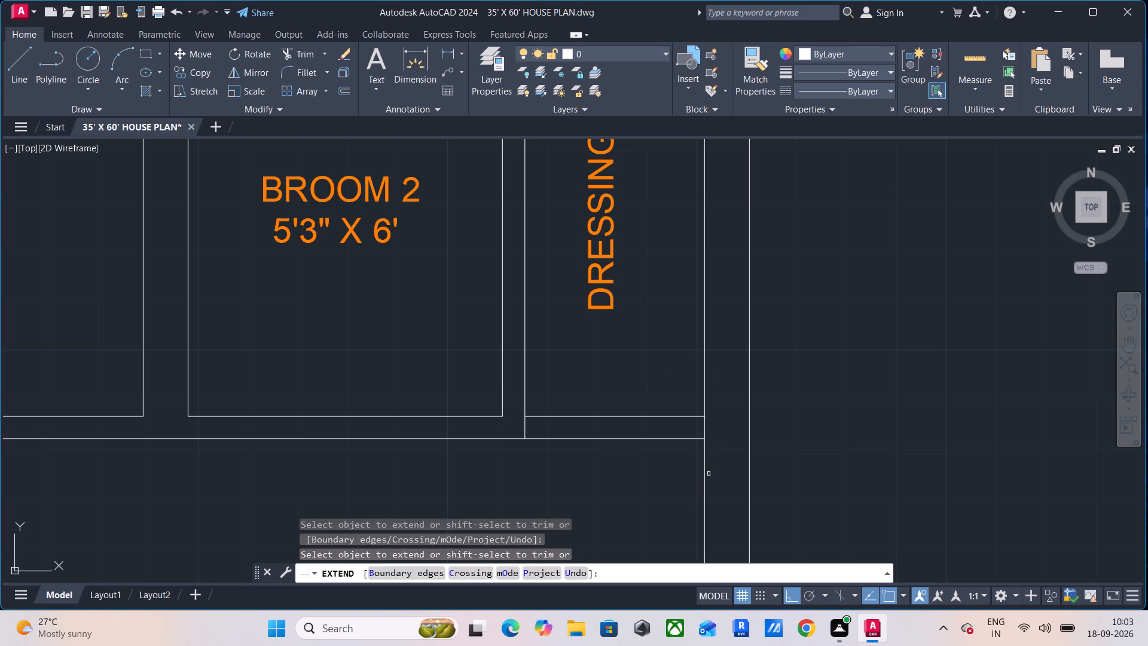
key(Escape)
key(Escape)
key(Escape)
key(Escape)
Trim away the wall lines separating the two DRESSING rooms from their master bedrooms.
key(t)
key(r)
key(space)
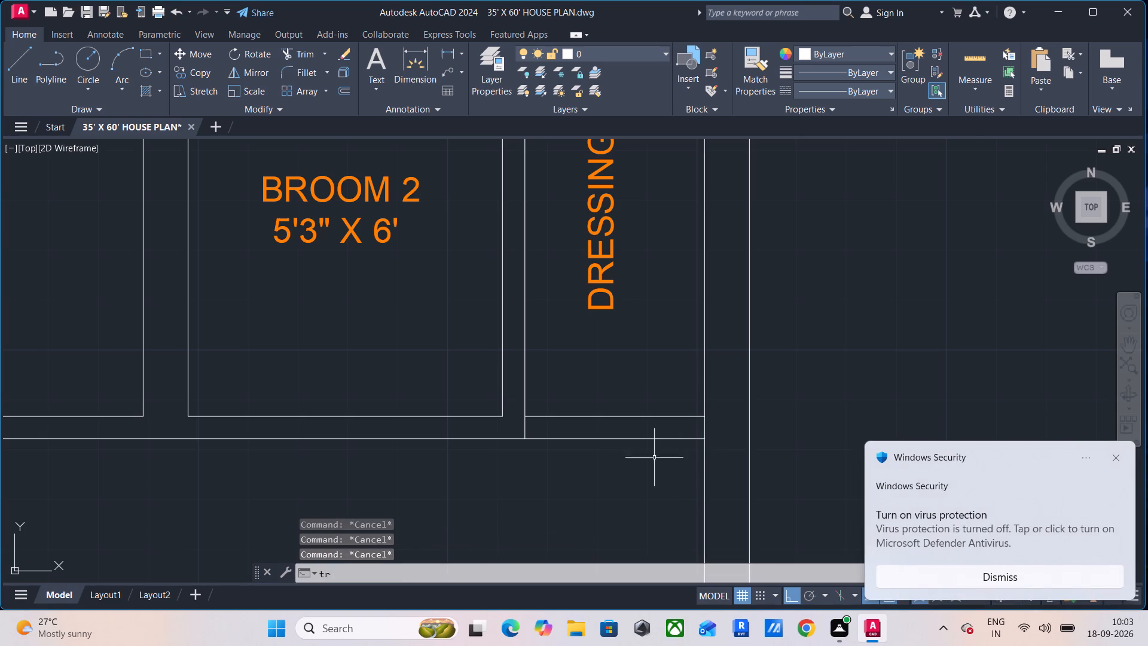
click(648, 451)
click(645, 376)
scroll(560, 492, down, 3)
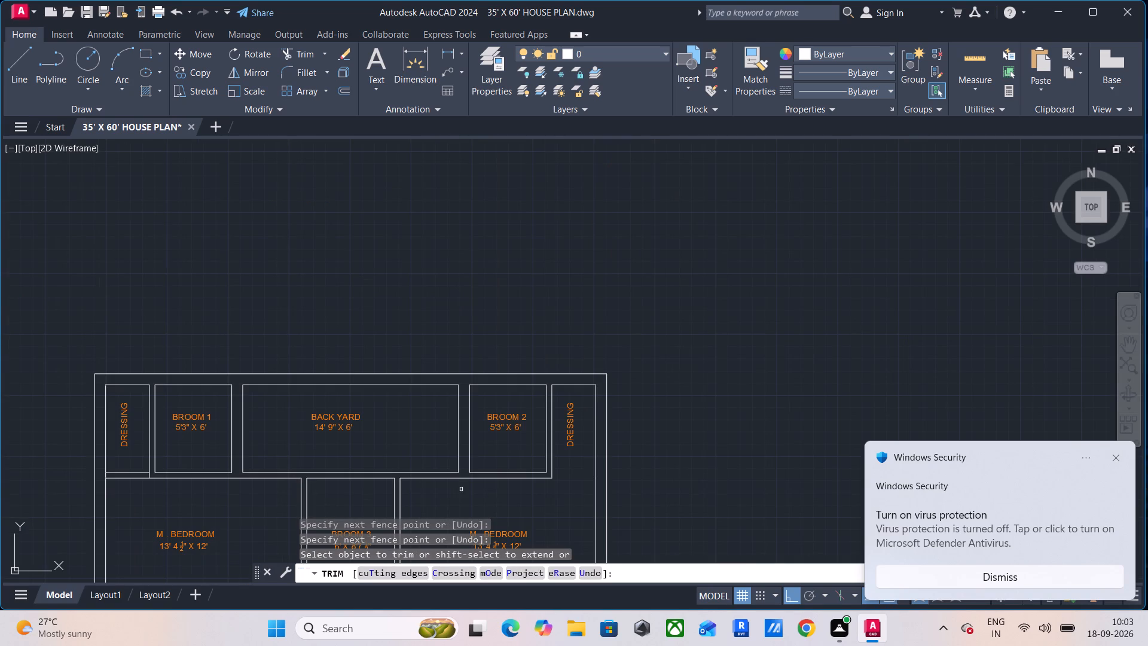
click(138, 494)
click(135, 454)
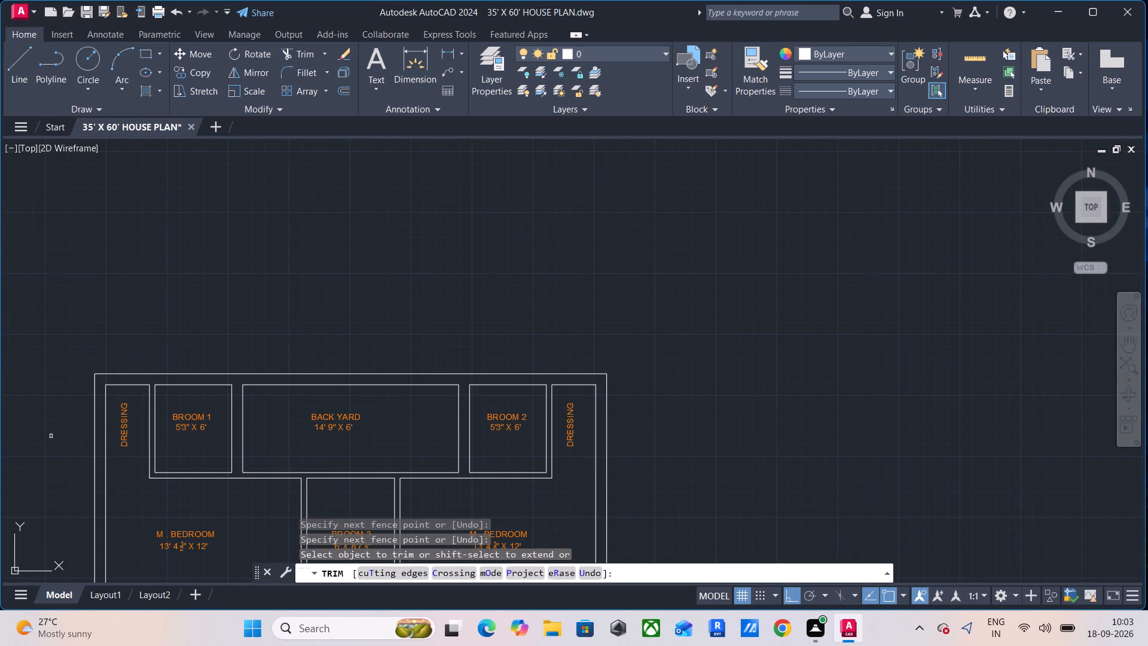
key(Escape)
key(Escape)
key(Escape)
key(Escape)
key(Escape)
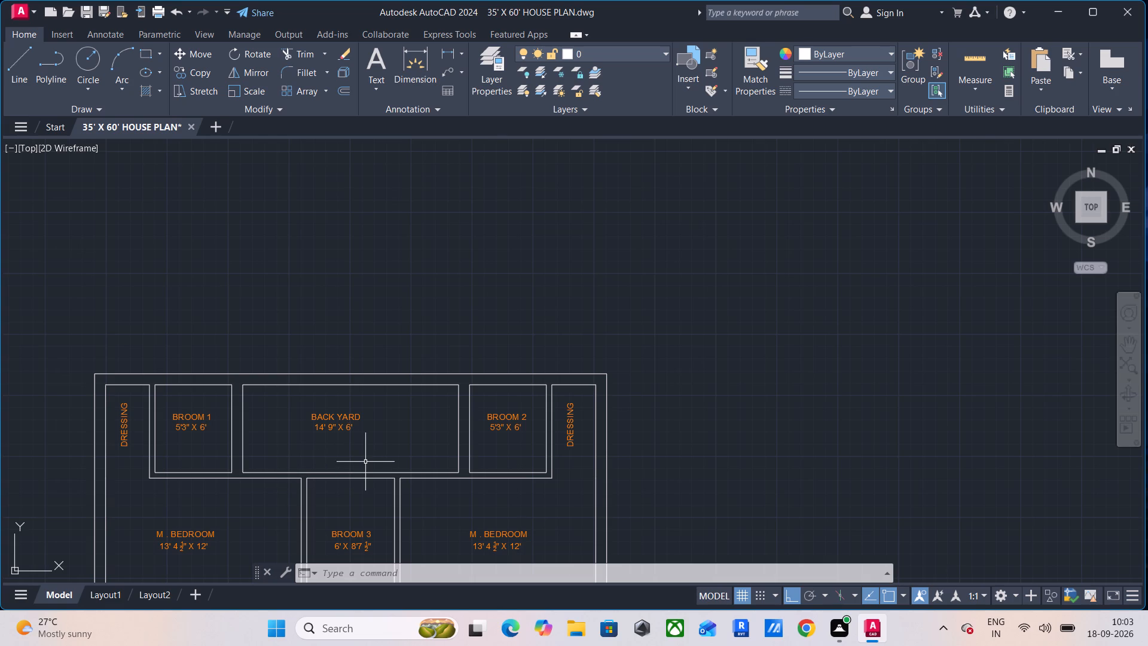
Extend the kitchen's veranda-side wall line to the outer side wall and BROOM 4's veranda-side wall line to the front boundary.
scroll(371, 463, down, 1)
middle_drag(372, 463, 438, 266)
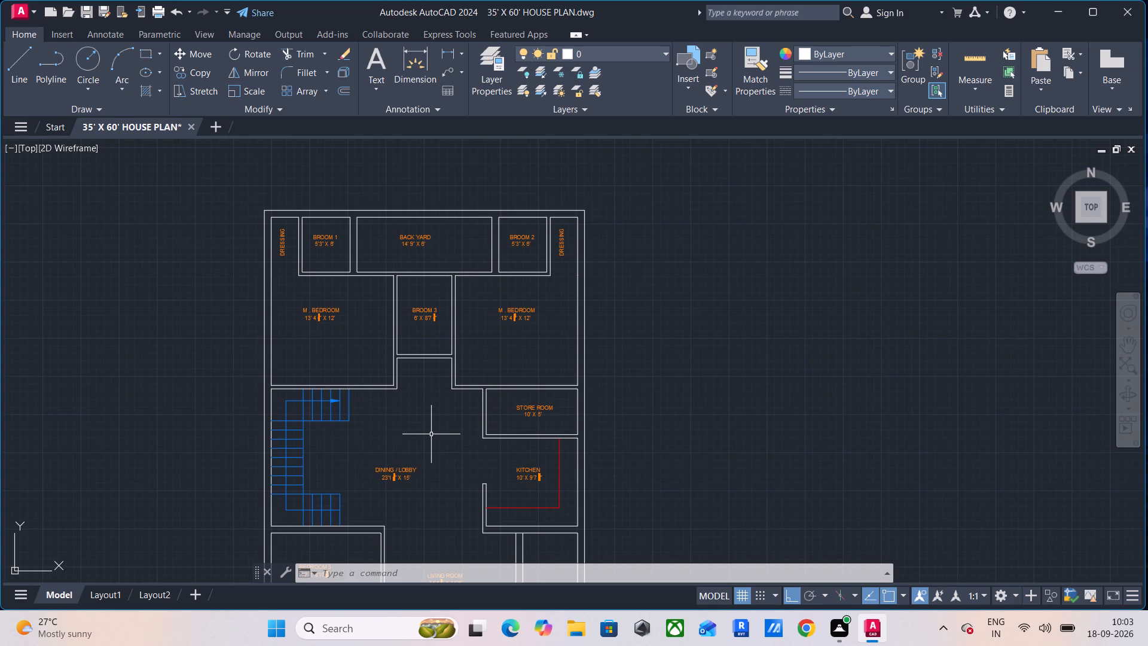
middle_drag(431, 434, 414, 285)
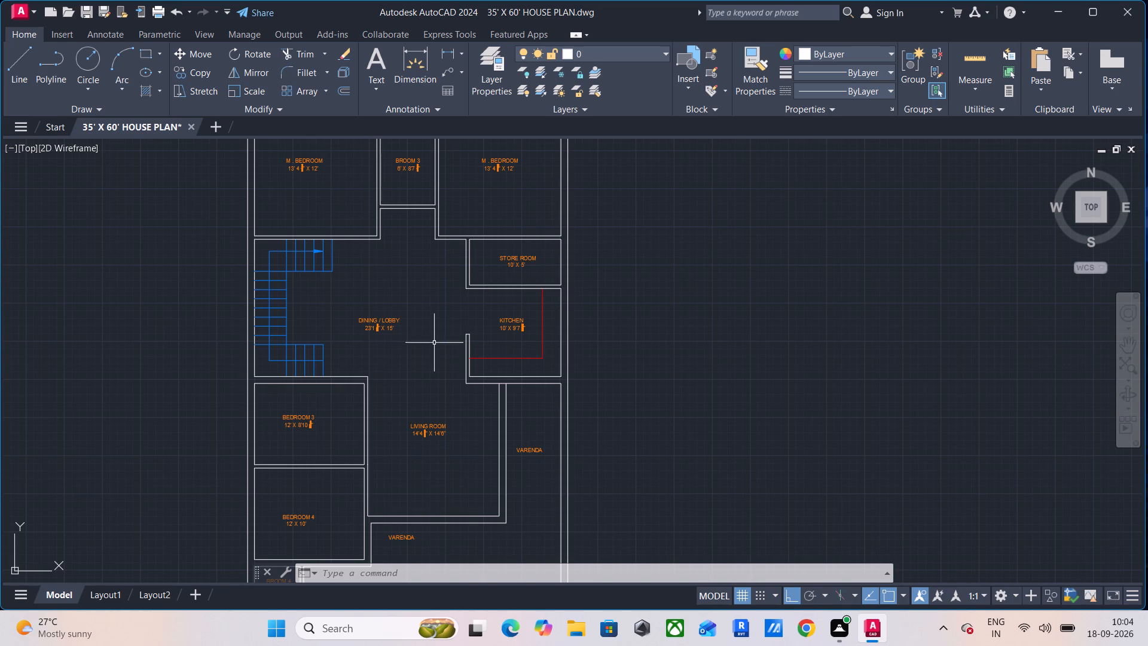
key(e)
text(x)
key(space)
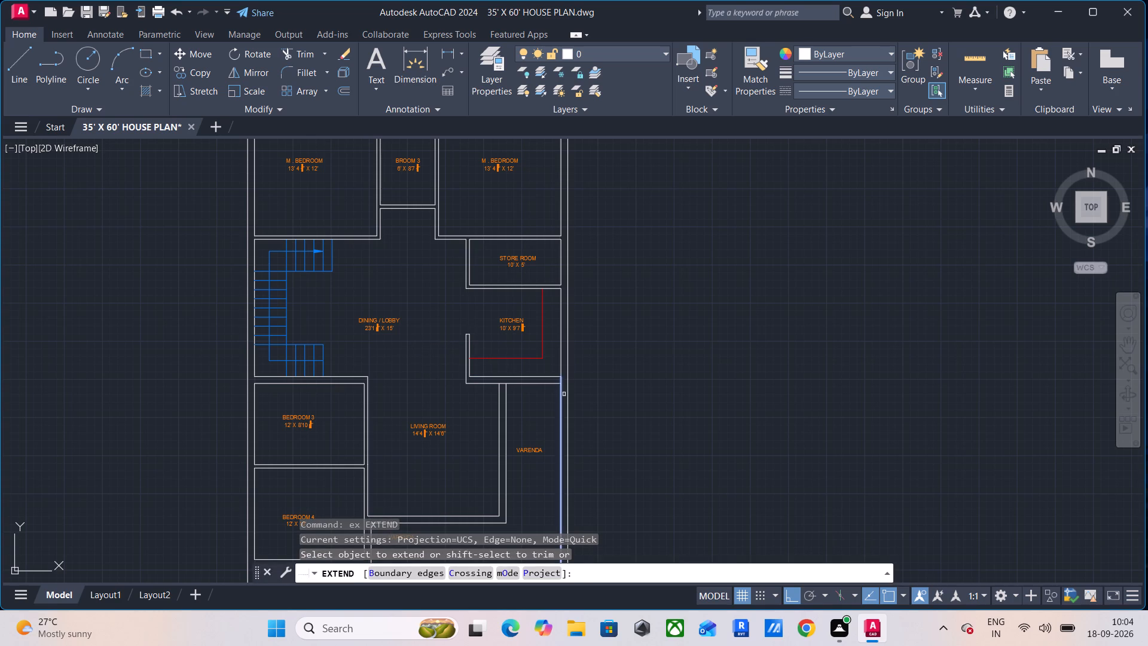
click(547, 385)
middle_drag(541, 401, 618, 193)
scroll(618, 193, up, 1)
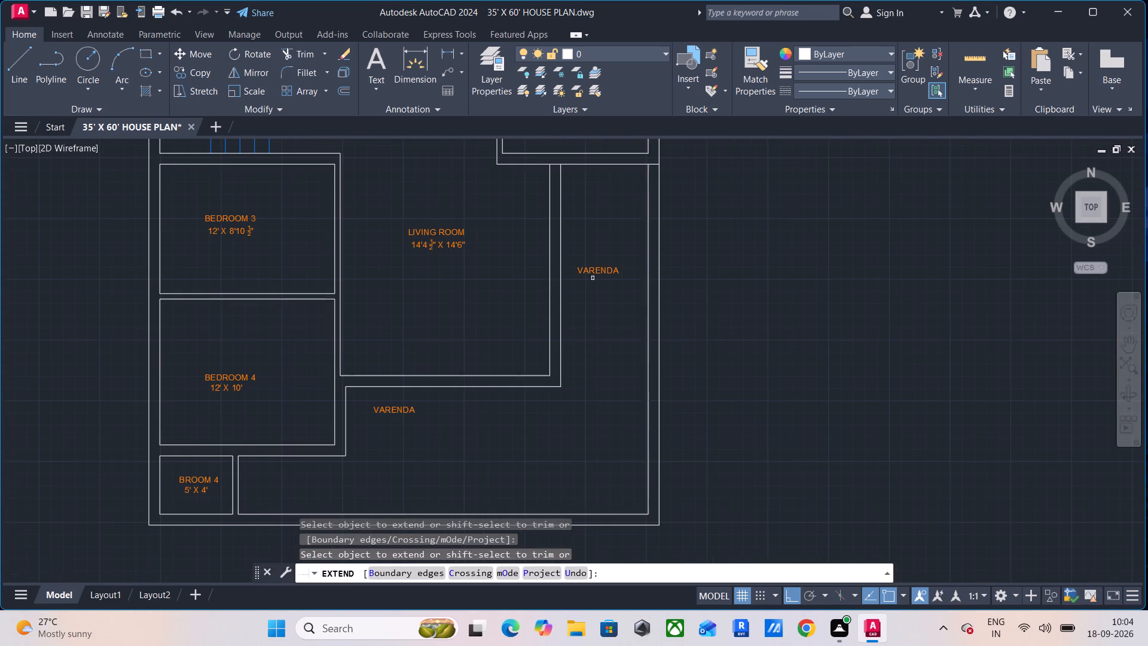
click(239, 498)
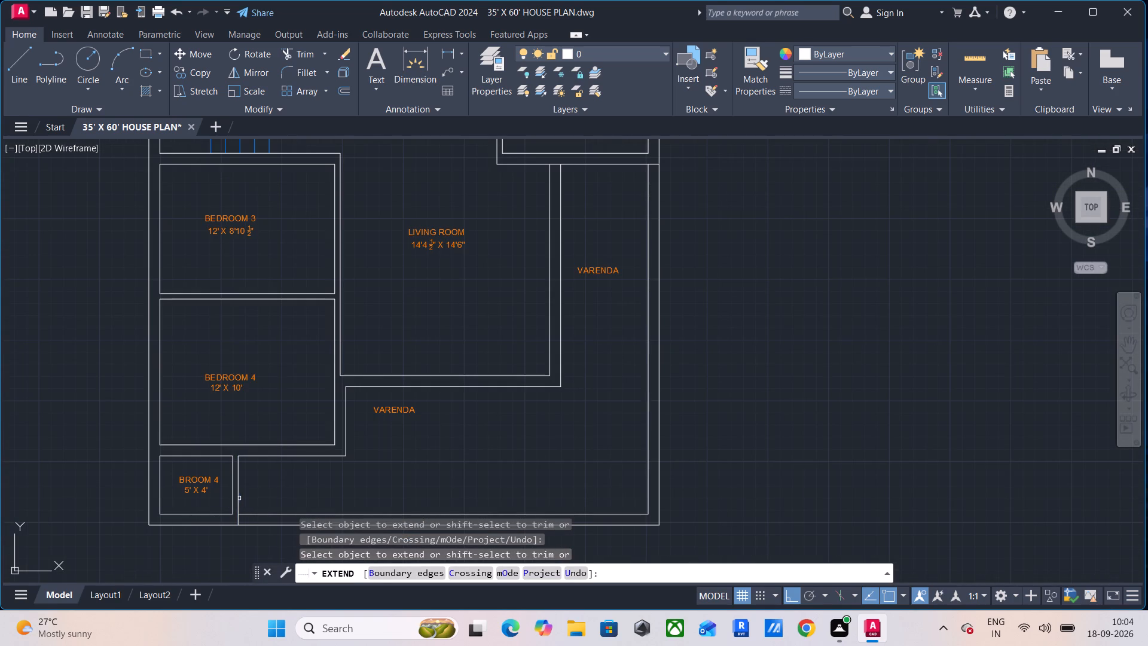
middle_drag(417, 482, 453, 307)
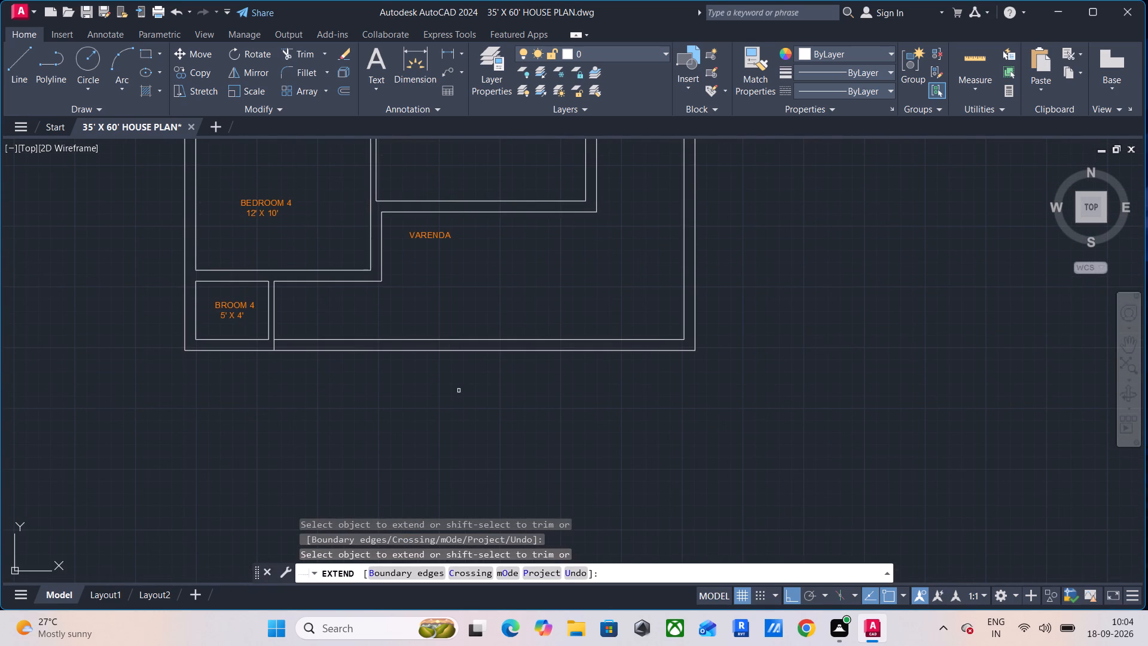
key(Escape)
key(Escape)
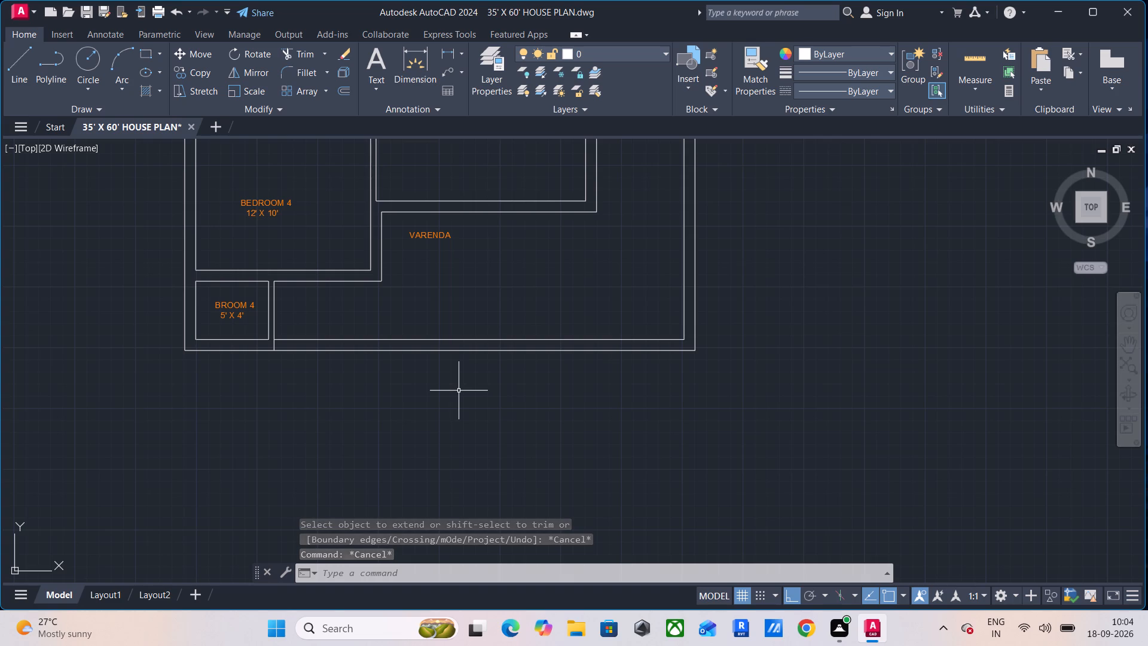
Delete the veranda's inner boundary lines along the front and the side of the plot.
click(444, 342)
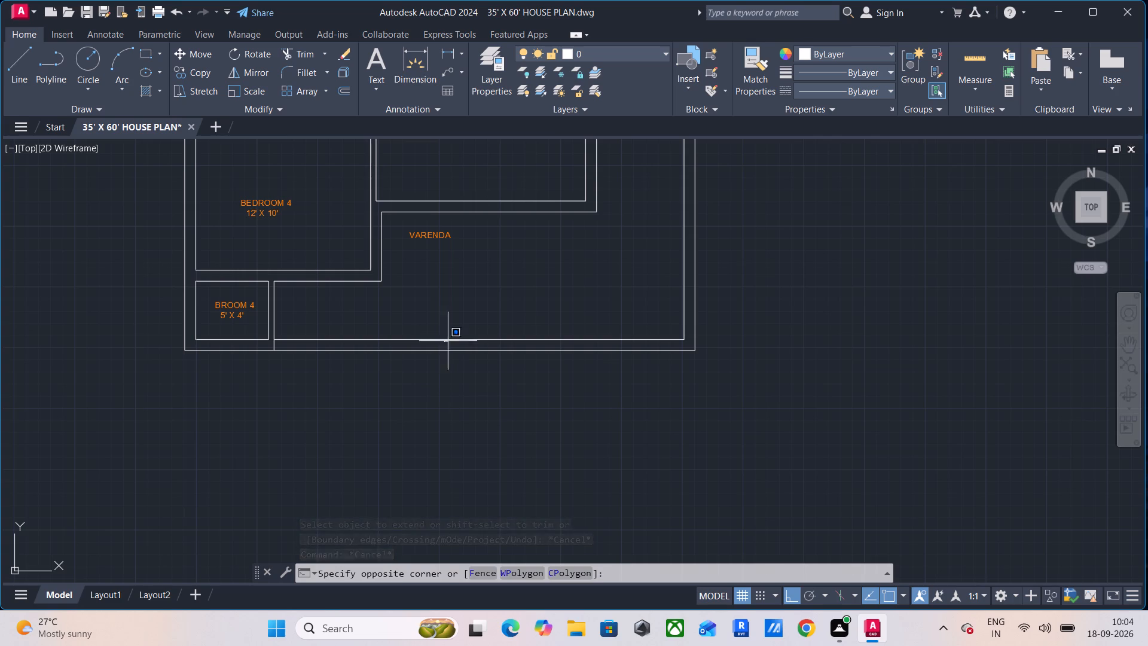
click(453, 335)
click(468, 325)
click(445, 345)
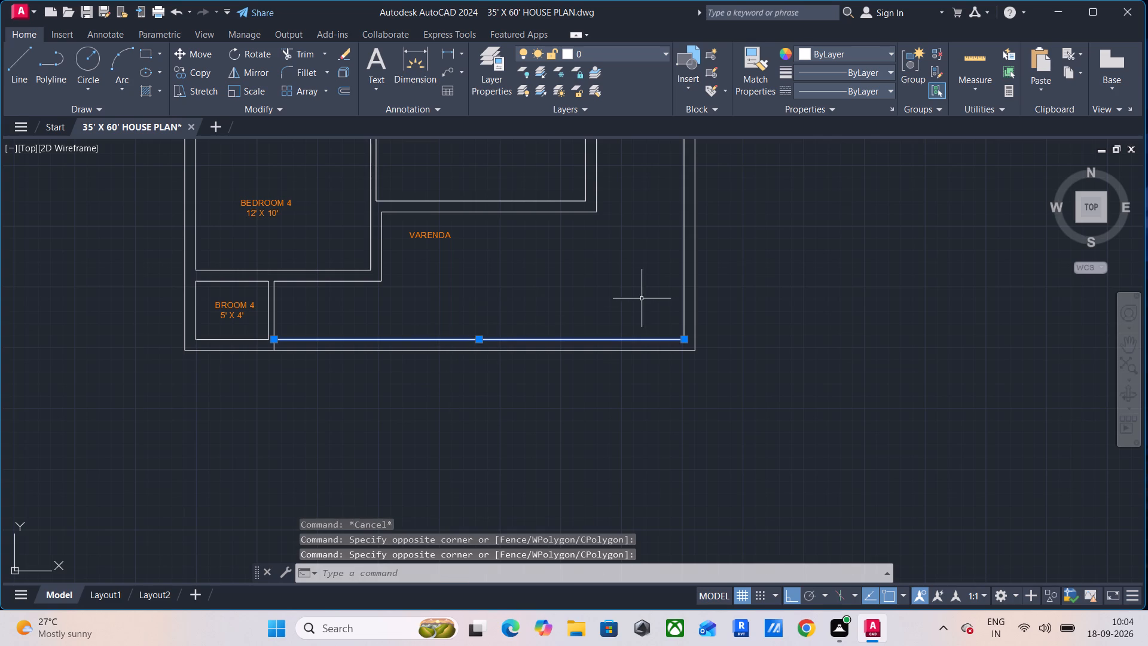
click(689, 282)
click(657, 294)
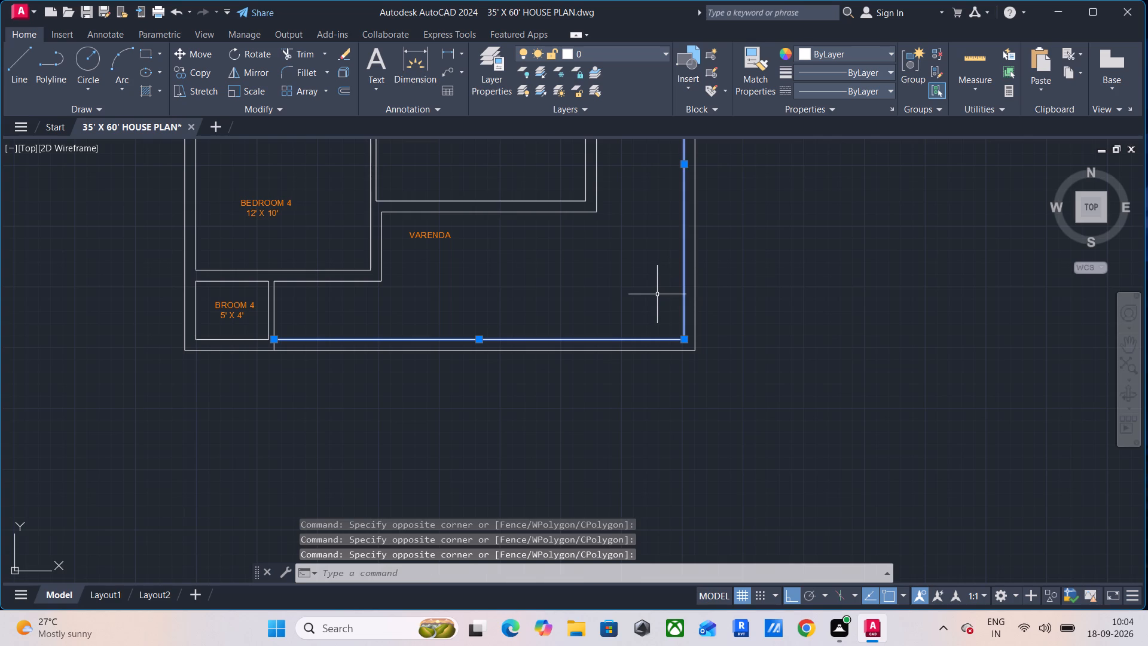
key(Delete)
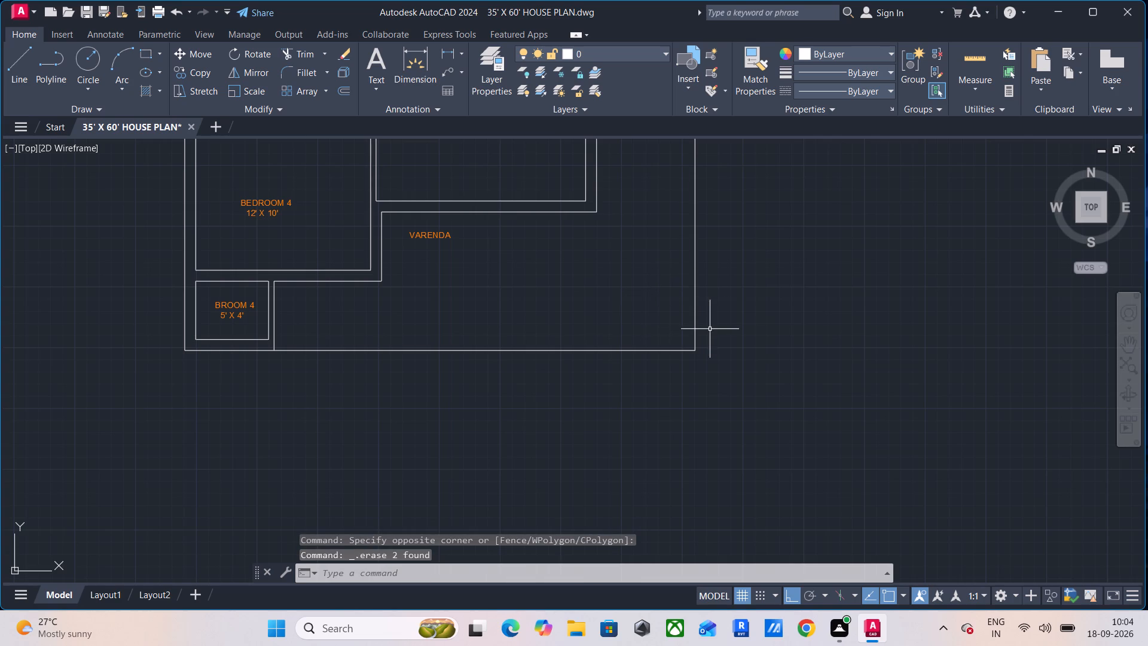
Trim off the outer side boundary line along the veranda, from the kitchen wall to the front corner.
text(tr)
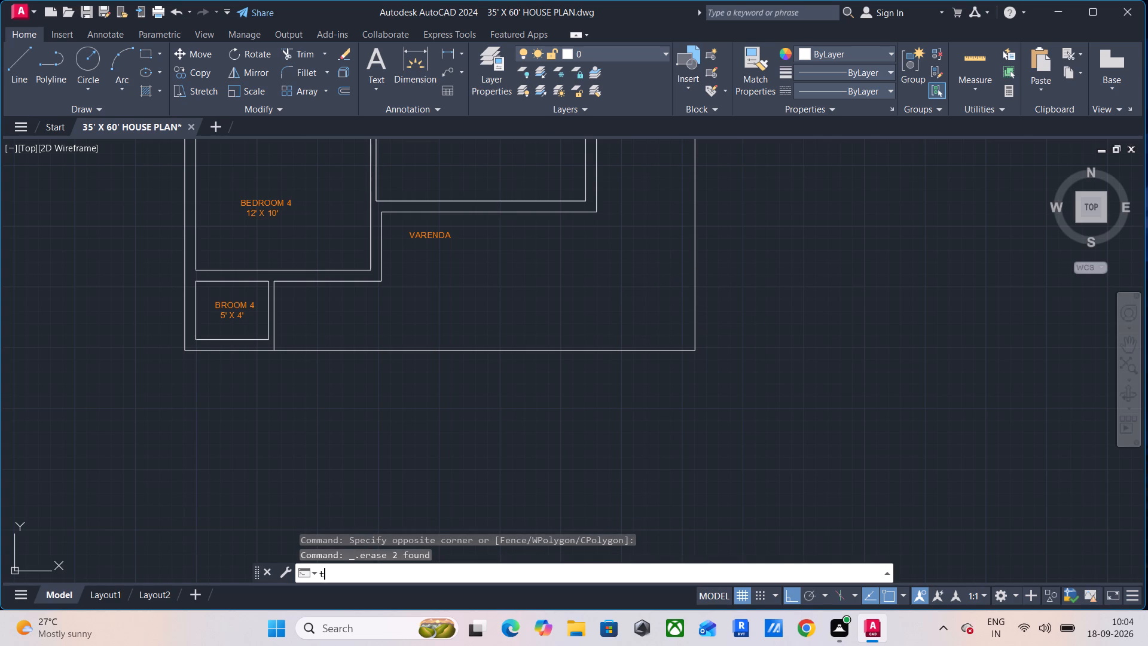
key(space)
drag(711, 288, 704, 291)
click(648, 314)
scroll(693, 298, down, 1)
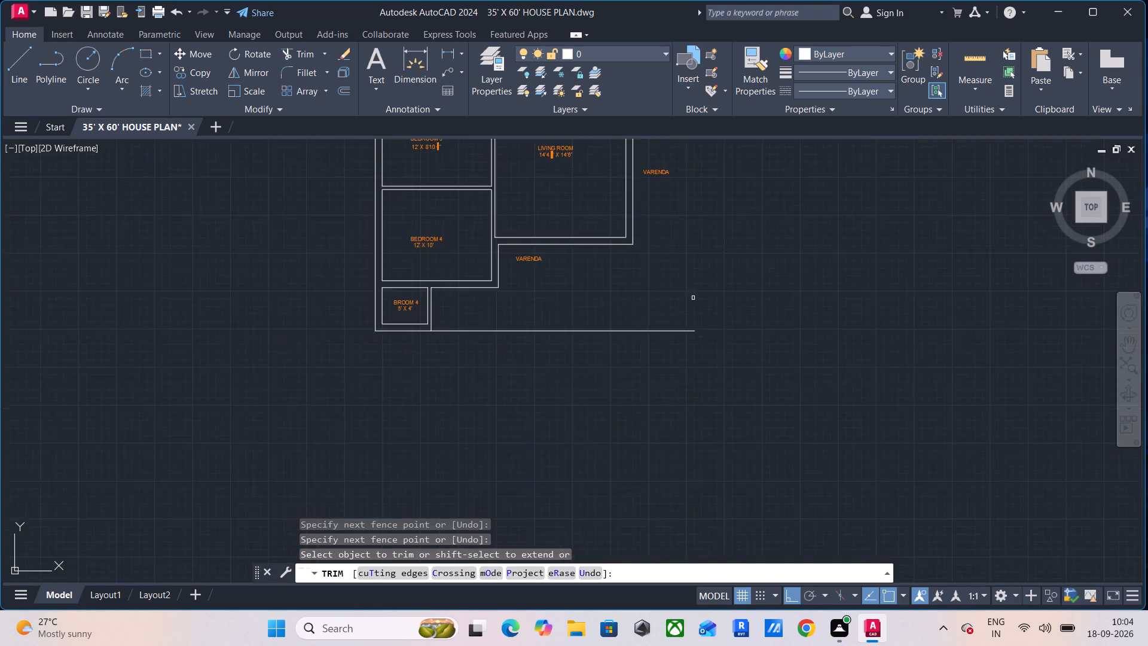
middle_drag(693, 298, 630, 442)
key(Escape)
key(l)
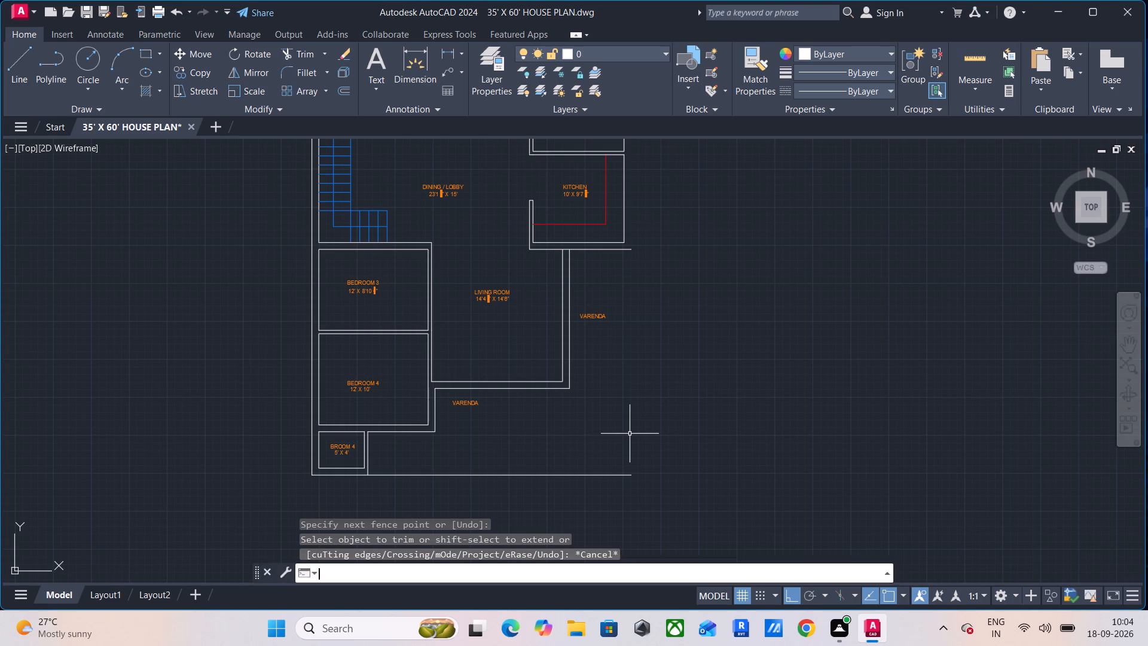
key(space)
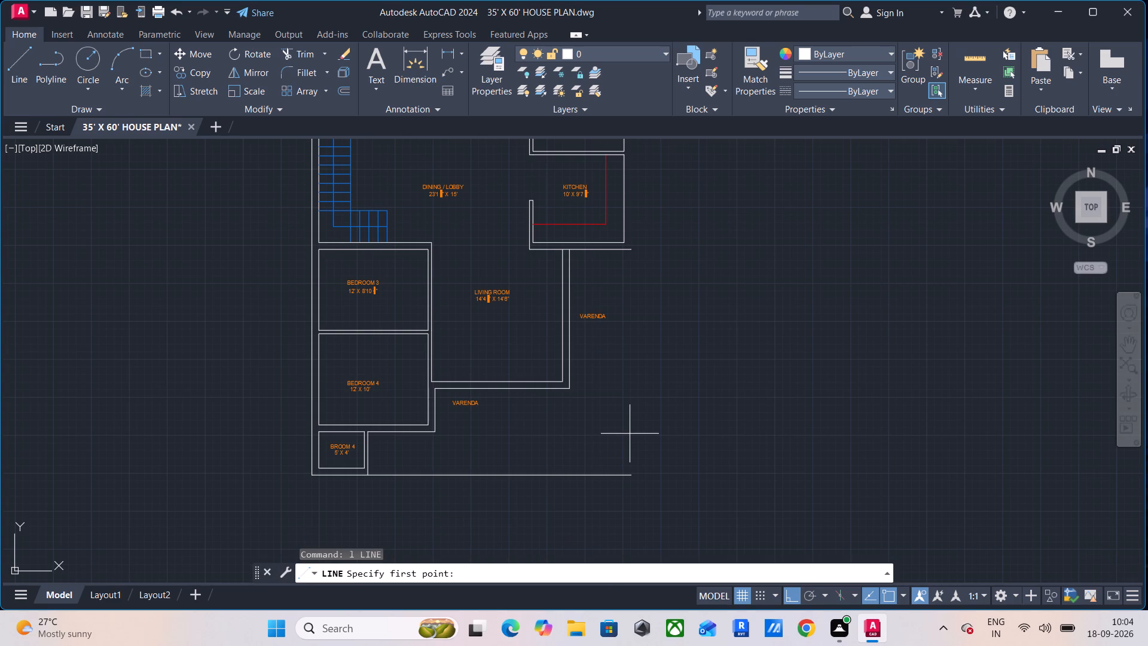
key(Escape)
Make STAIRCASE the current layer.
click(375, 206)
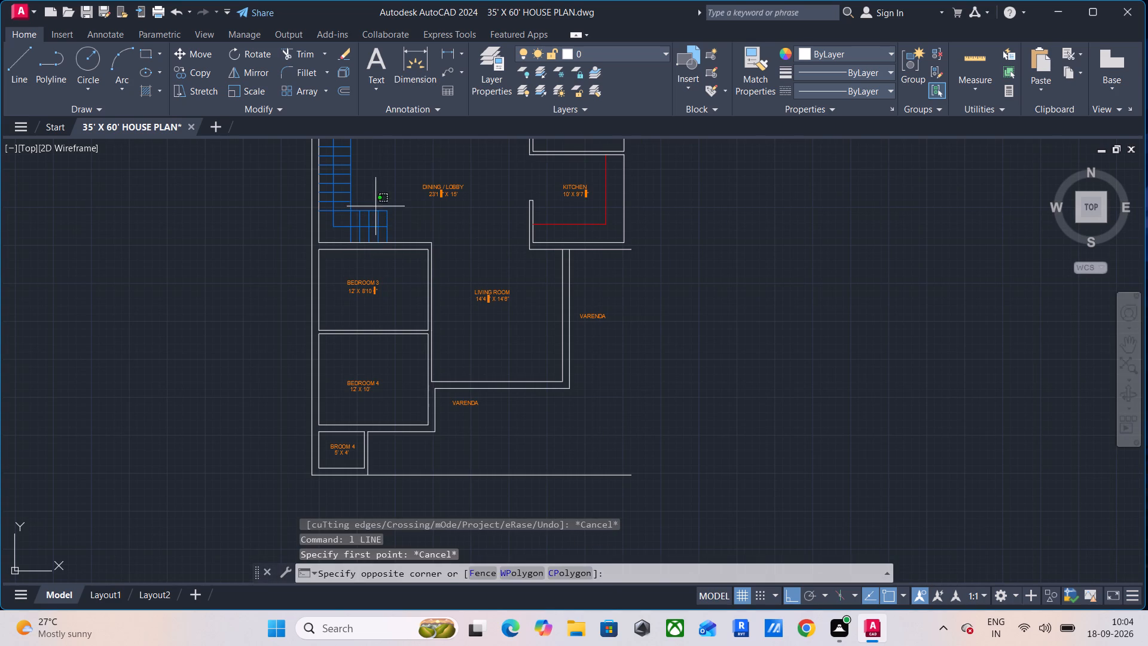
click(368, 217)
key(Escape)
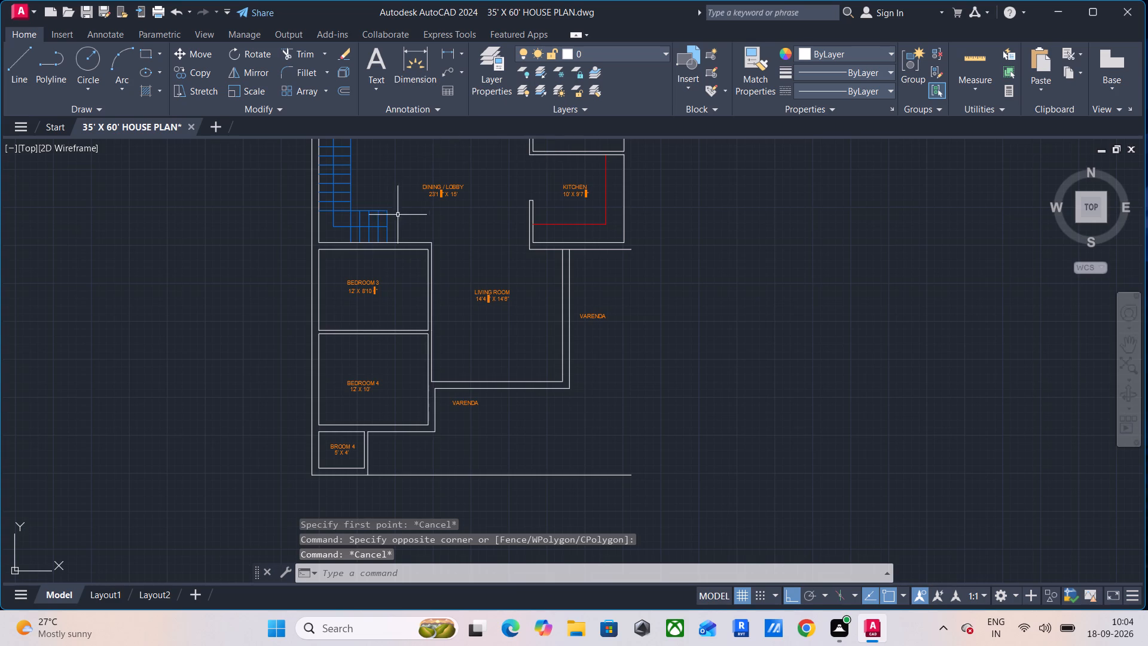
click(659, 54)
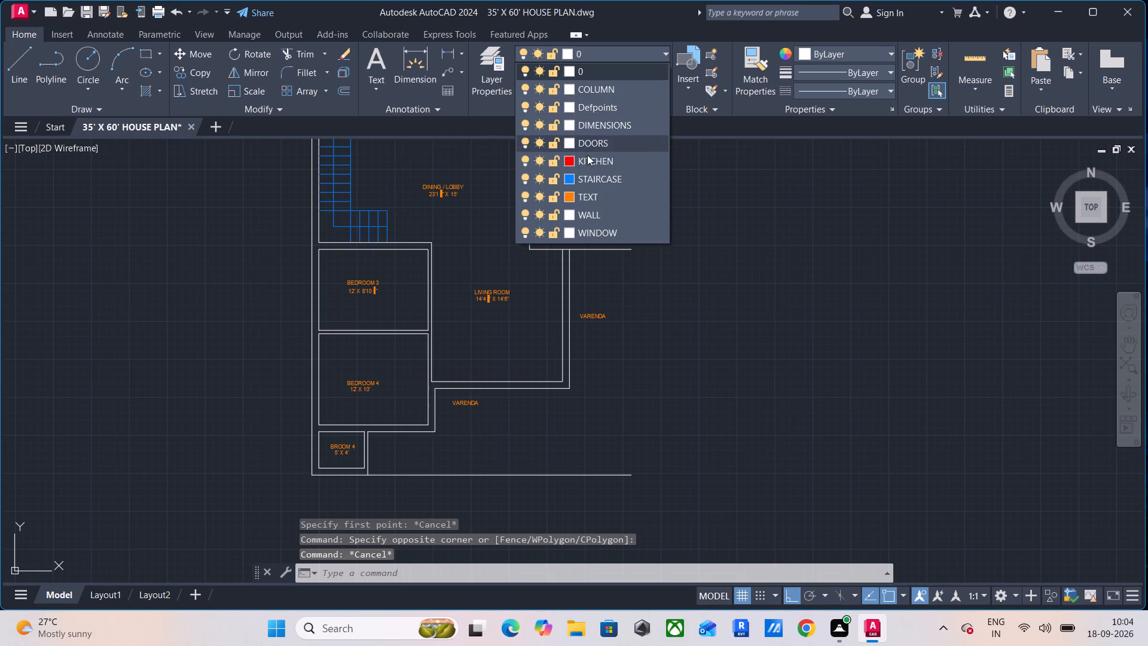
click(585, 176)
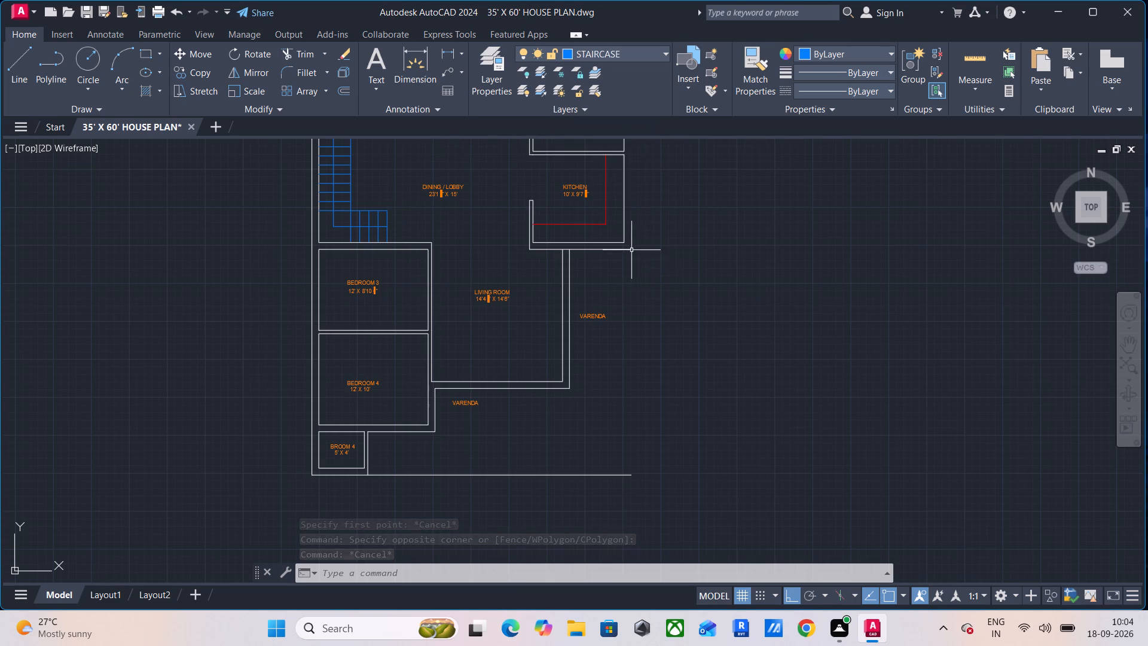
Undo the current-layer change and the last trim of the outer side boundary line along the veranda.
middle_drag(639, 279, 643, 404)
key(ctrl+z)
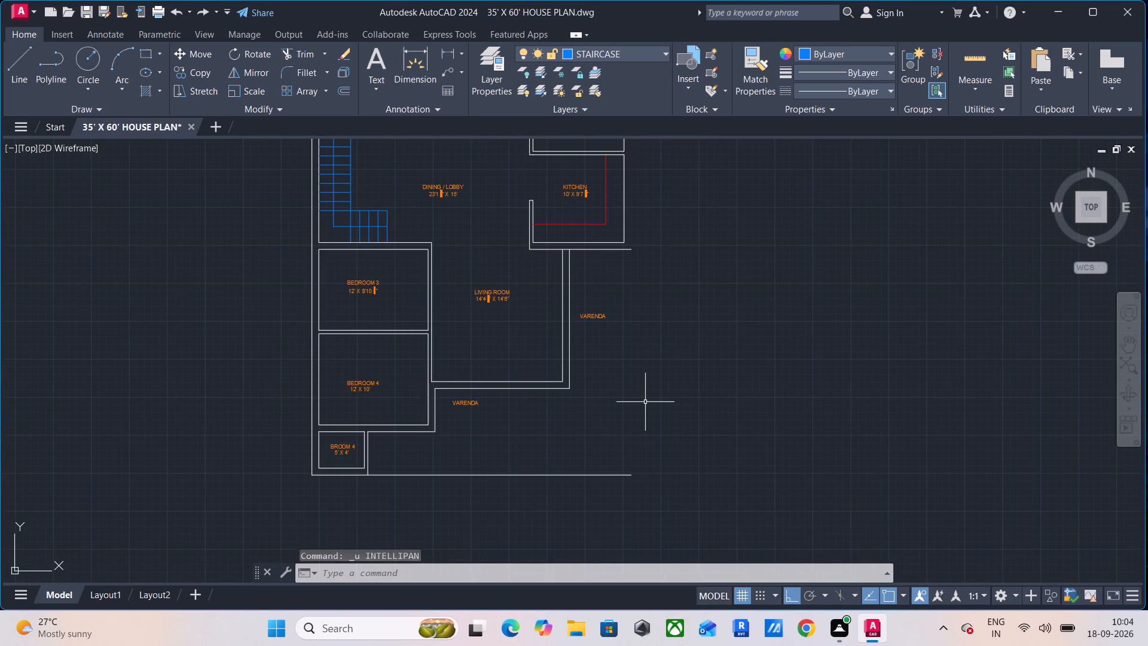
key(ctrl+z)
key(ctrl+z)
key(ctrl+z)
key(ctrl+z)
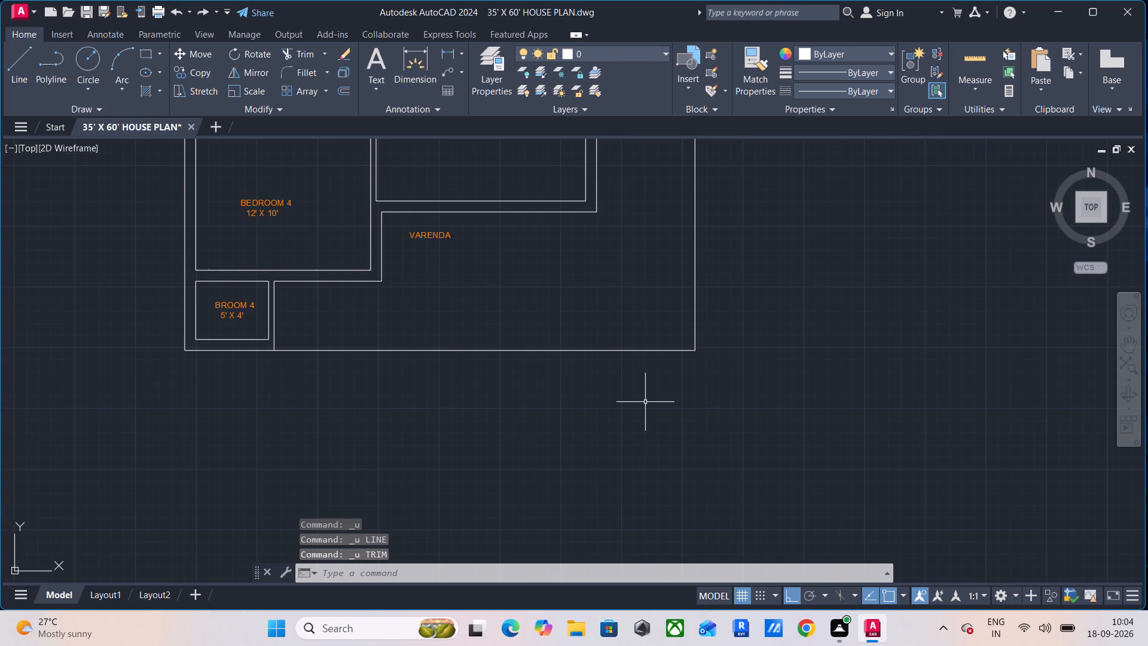
Trim off the outer side boundary line along the veranda, from the kitchen wall down to the front corner.
middle_drag(663, 345, 595, 502)
scroll(595, 427, down, 2)
middle_drag(631, 331, 610, 406)
text(tr)
key(space)
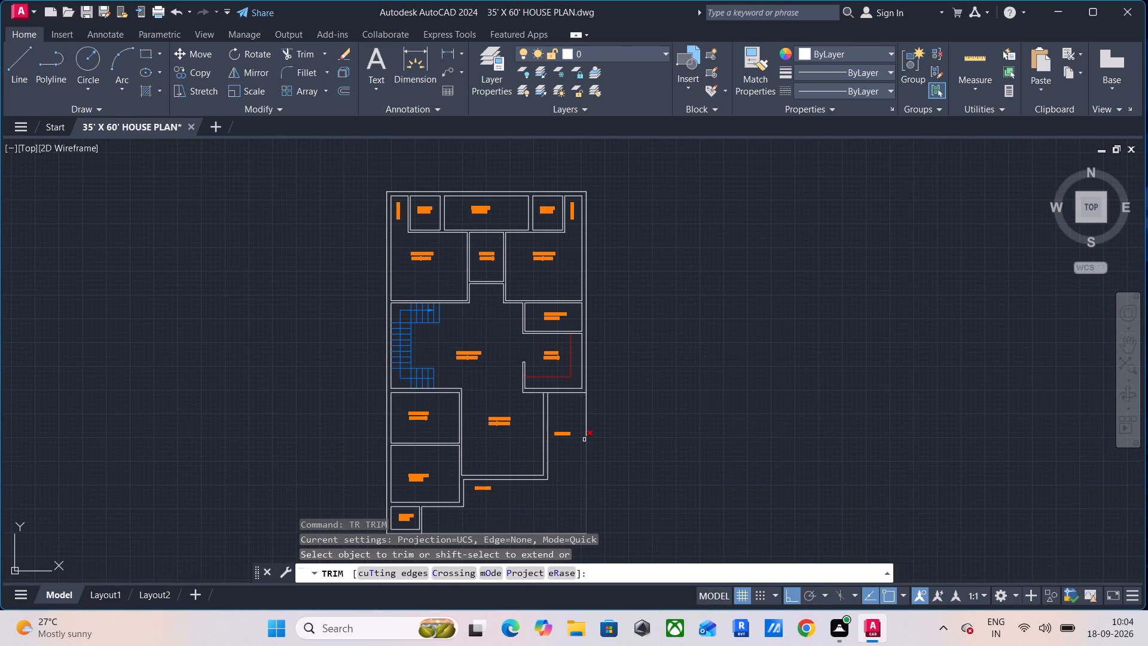
click(584, 440)
click(587, 418)
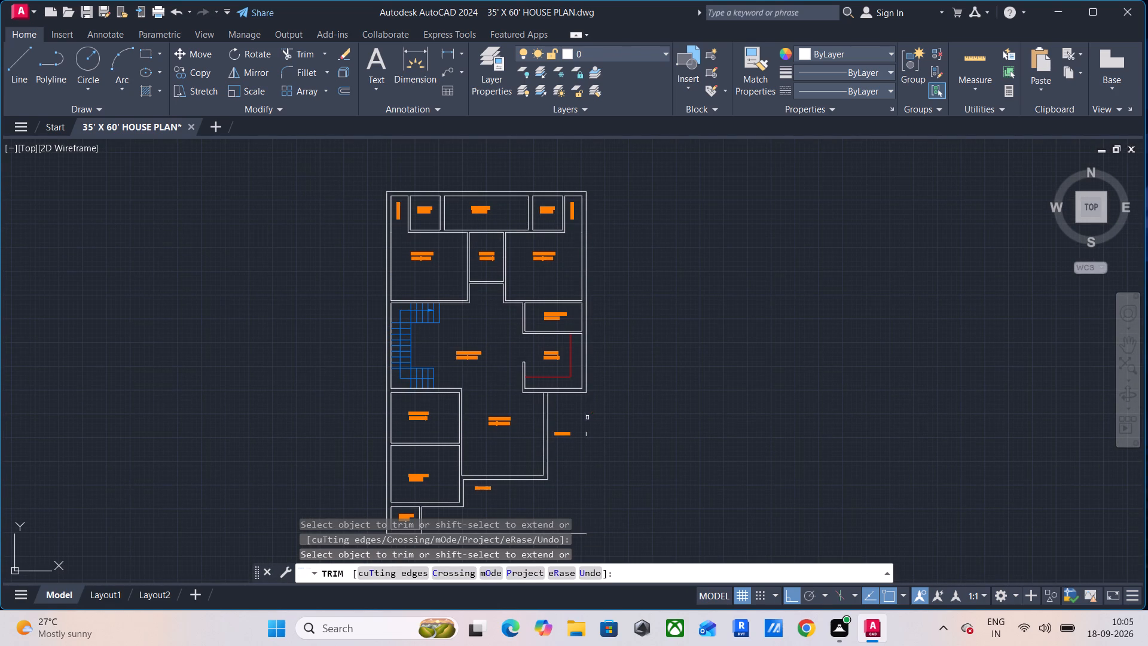
click(588, 431)
middle_drag(643, 419, 703, 264)
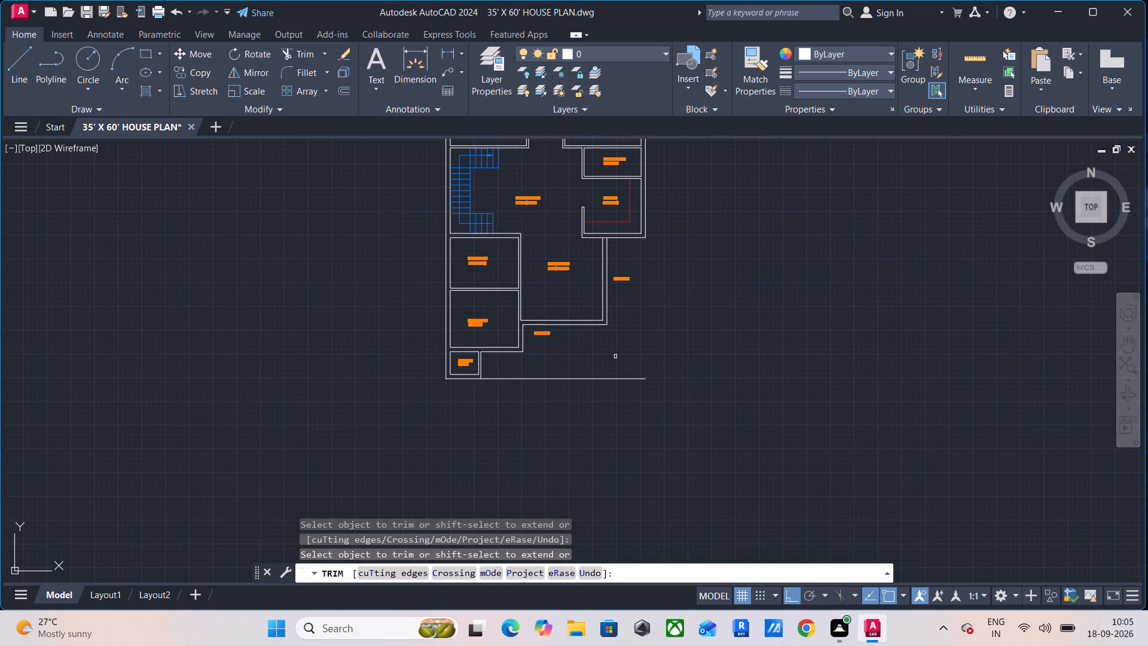
scroll(441, 391, up, 4)
middle_drag(621, 375, 617, 442)
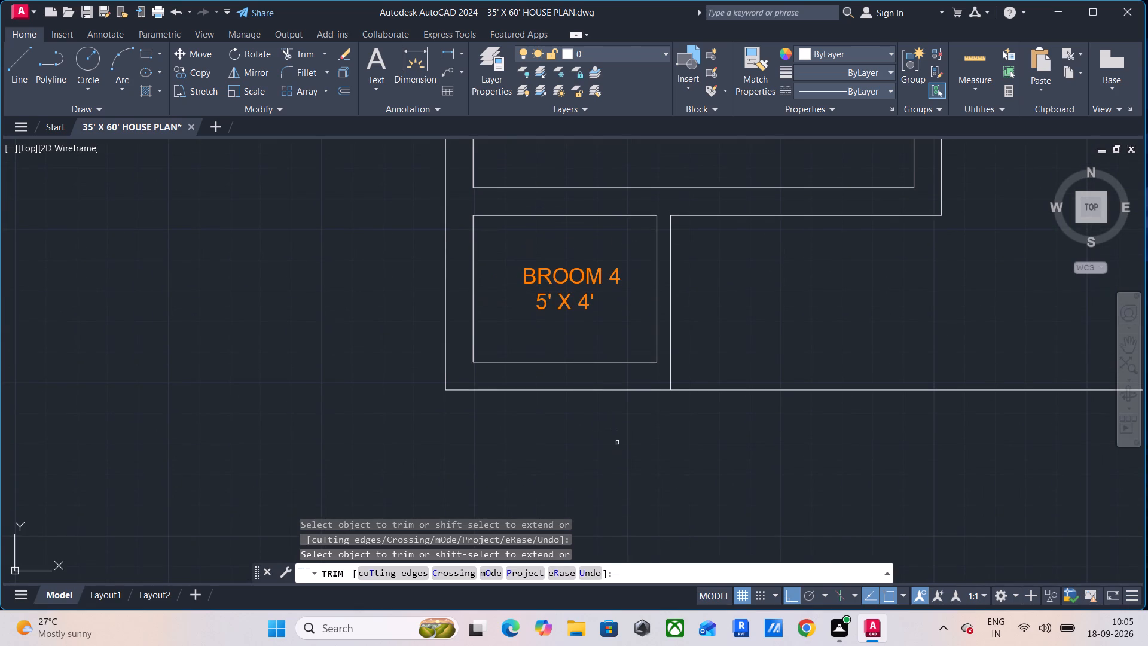
key(Escape)
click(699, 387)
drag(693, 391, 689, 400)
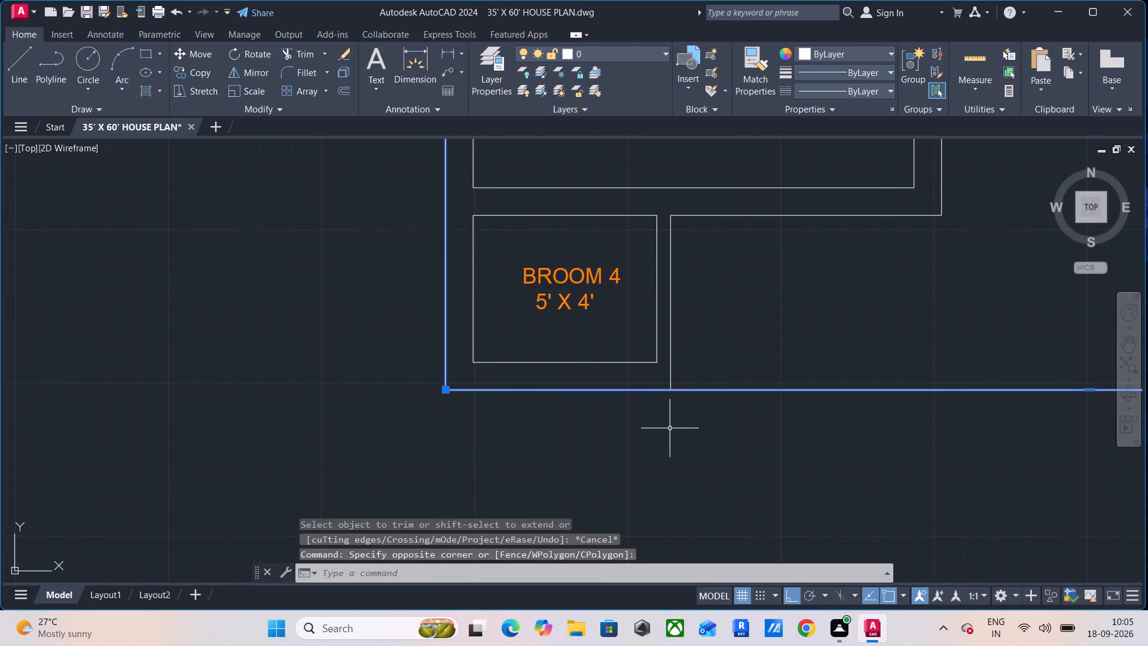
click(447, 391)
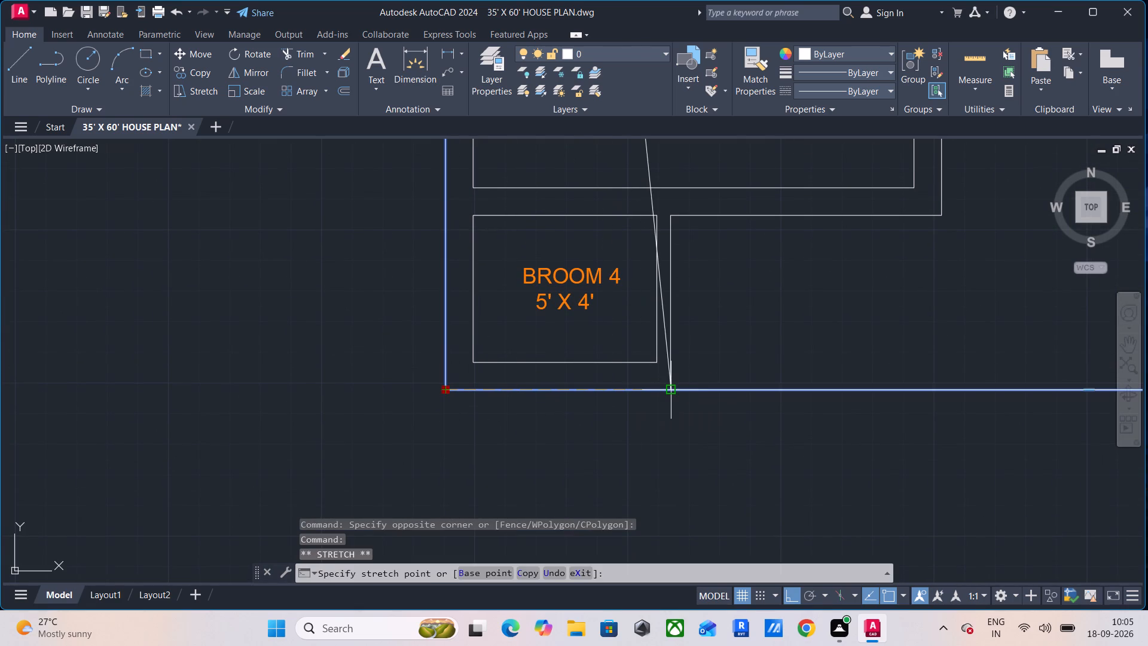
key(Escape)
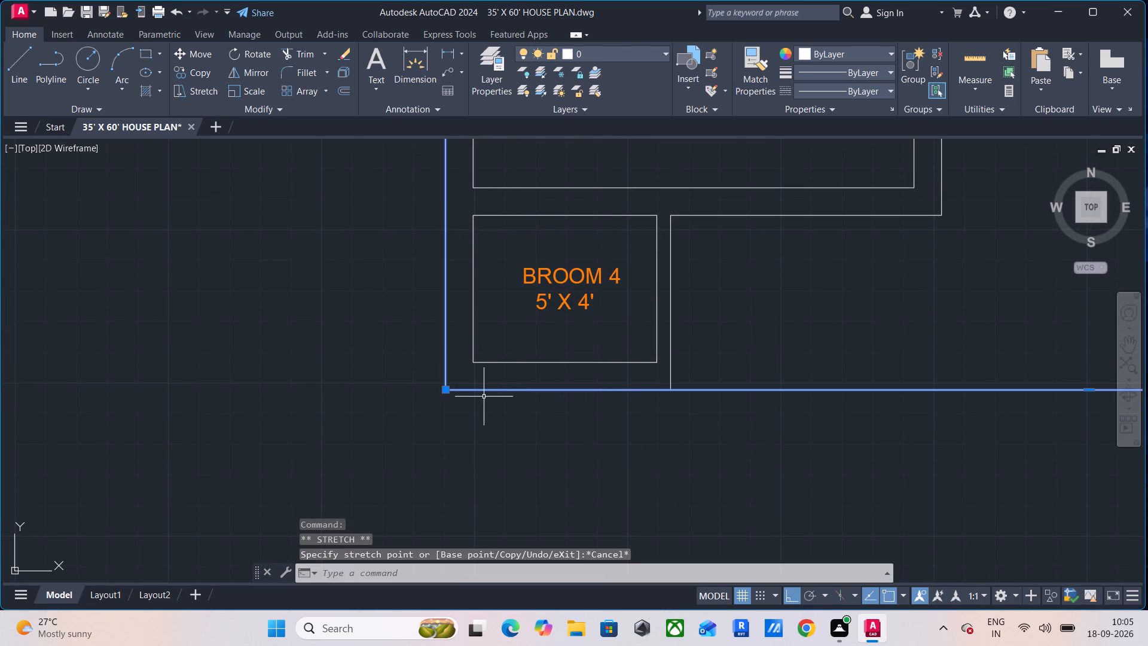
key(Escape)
Explode the outer boundary polyline that runs around BROOM 4's front corner.
click(491, 385)
click(477, 412)
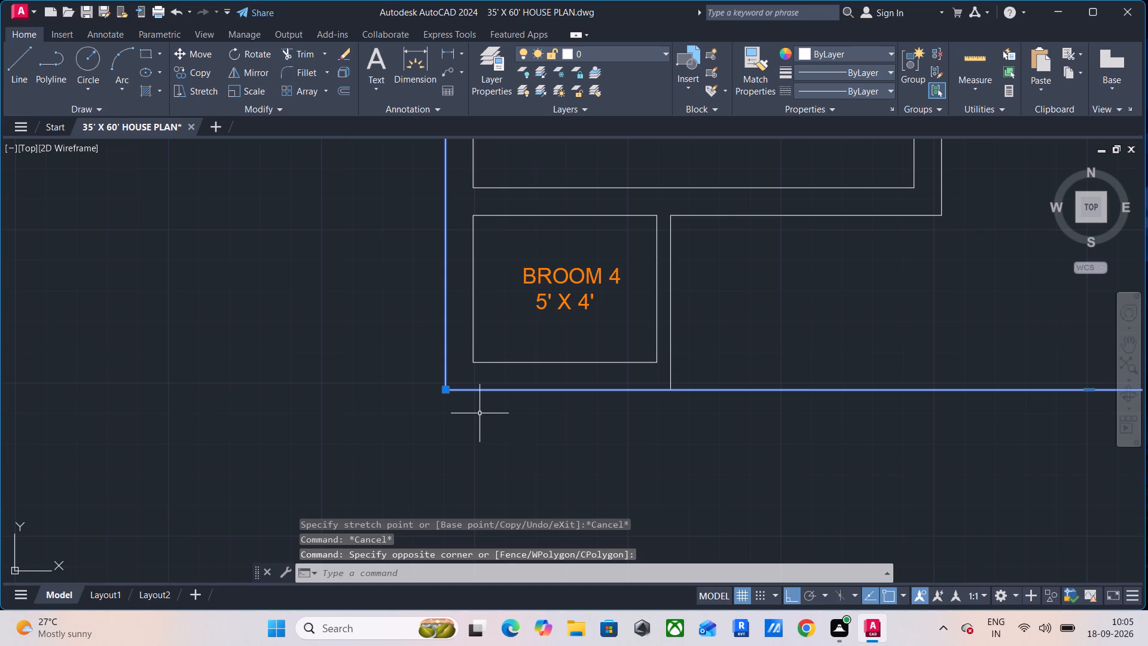
text(x)
key(space)
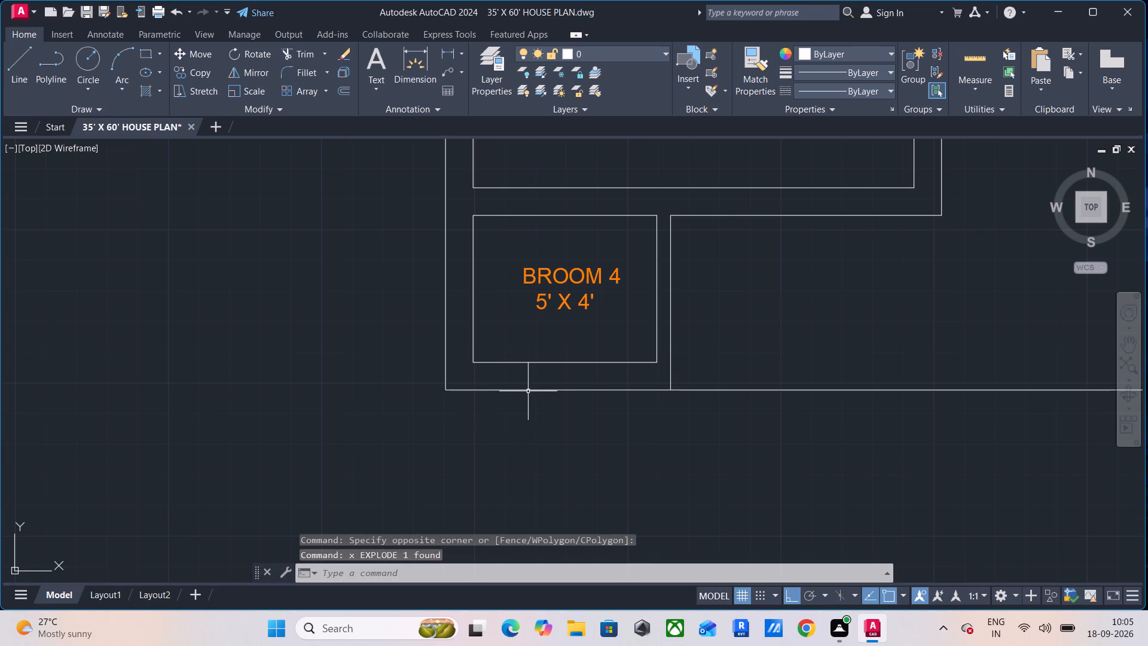
Shorten the front boundary line by stretching its BROOM 4 corner end to BROOM 4's veranda-side wall line.
click(528, 391)
click(446, 389)
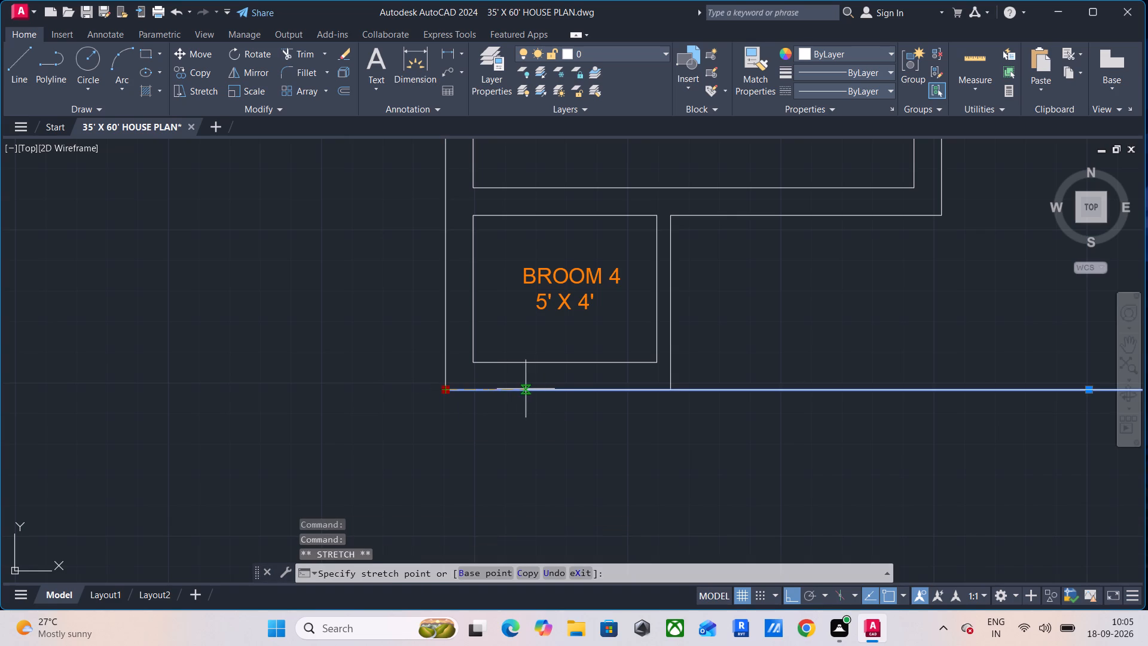
click(667, 391)
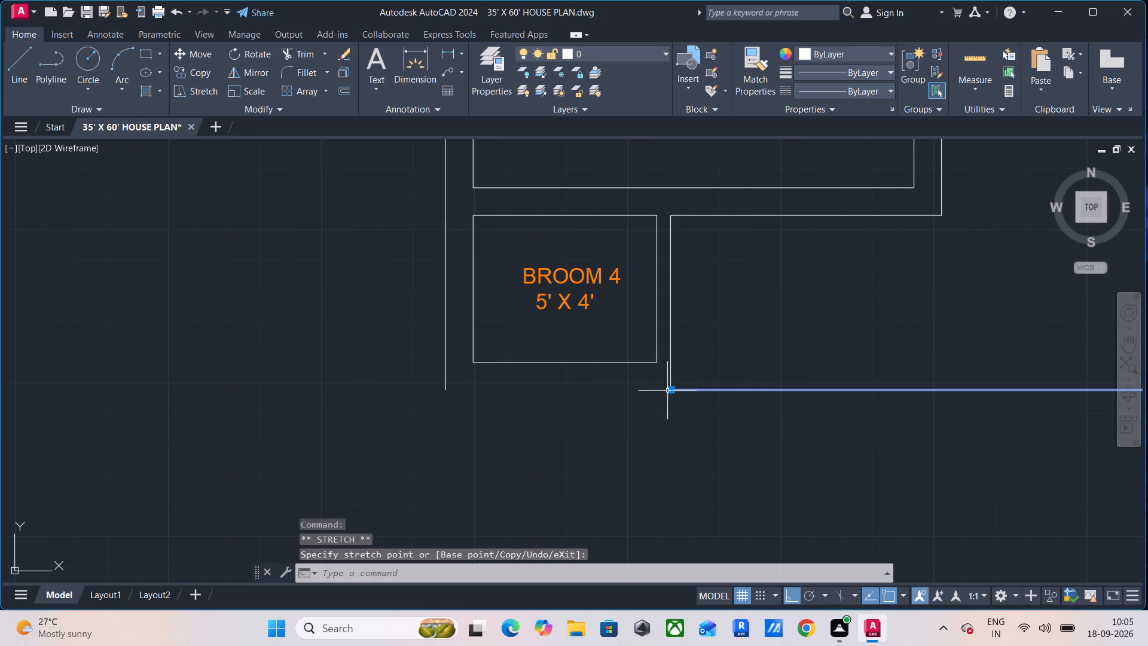
key(Escape)
key(Escape)
key(Escape)
Draw a separate line along BROOM 4's front wall, from the plot corner to its veranda-side wall line.
key(l)
key(space)
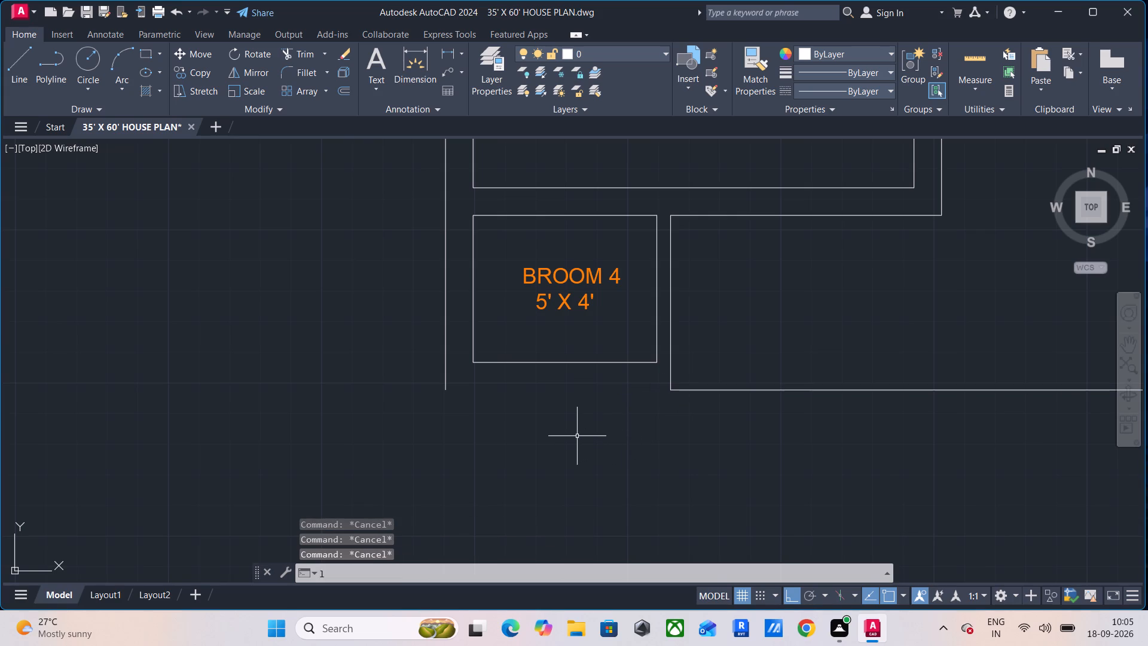
key(space)
click(447, 389)
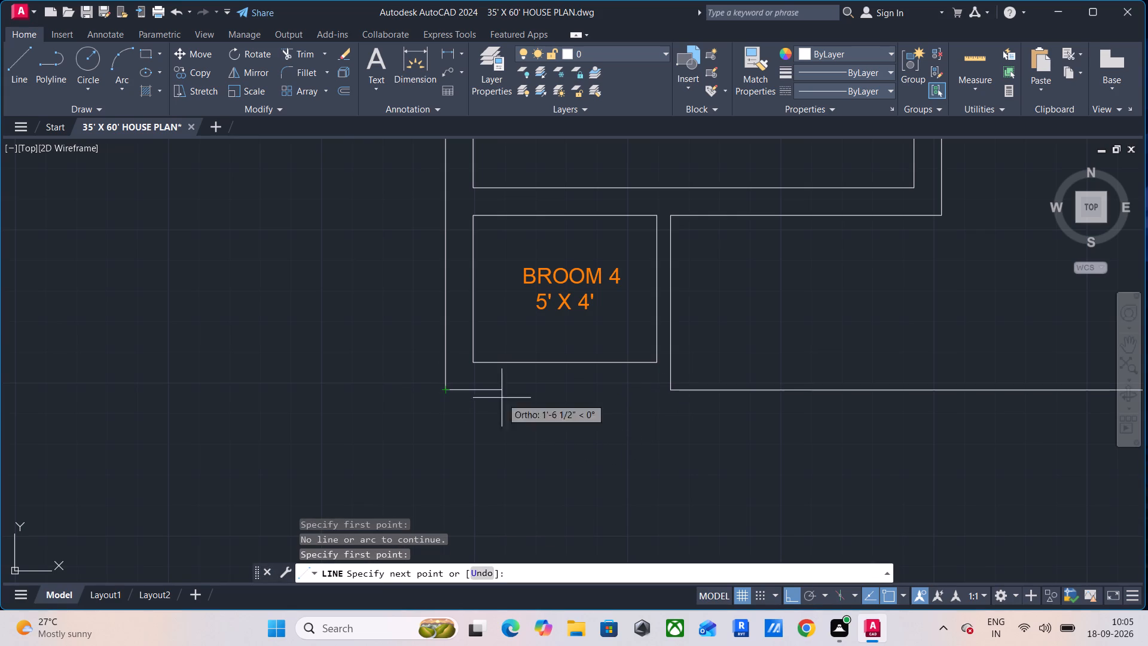
click(668, 392)
key(space)
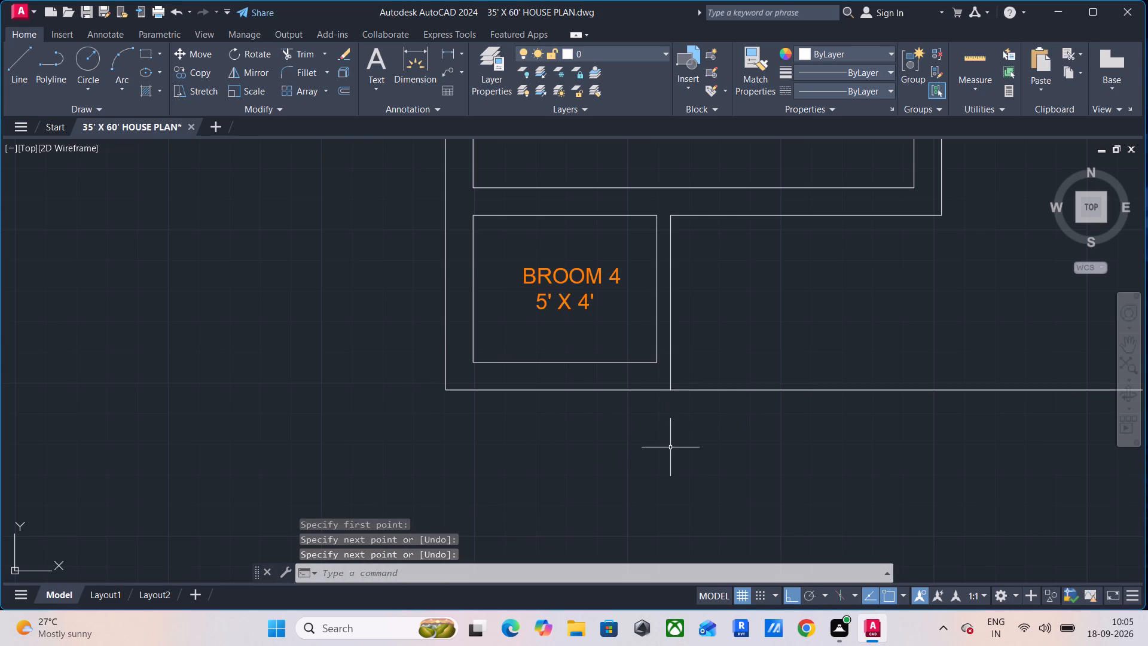
Draw the veranda's side boundary line from the kitchen's outer corner to the end of the front boundary line.
scroll(675, 447, down, 2)
middle_drag(675, 446, 374, 467)
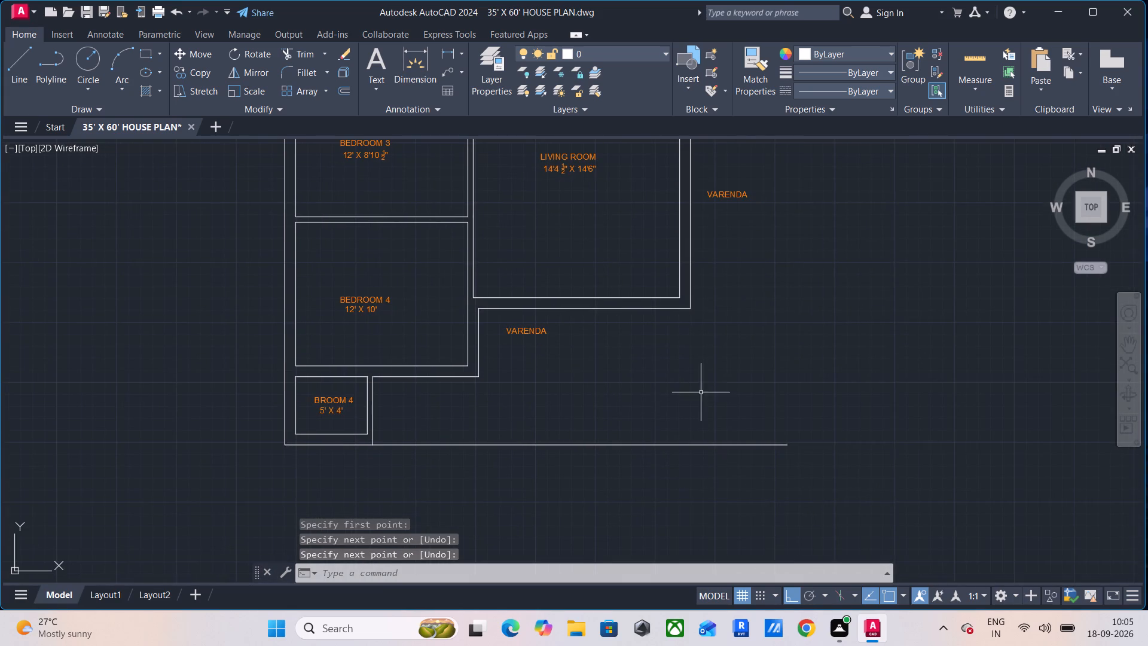
scroll(695, 417, down, 1)
middle_drag(691, 428, 631, 498)
text(l)
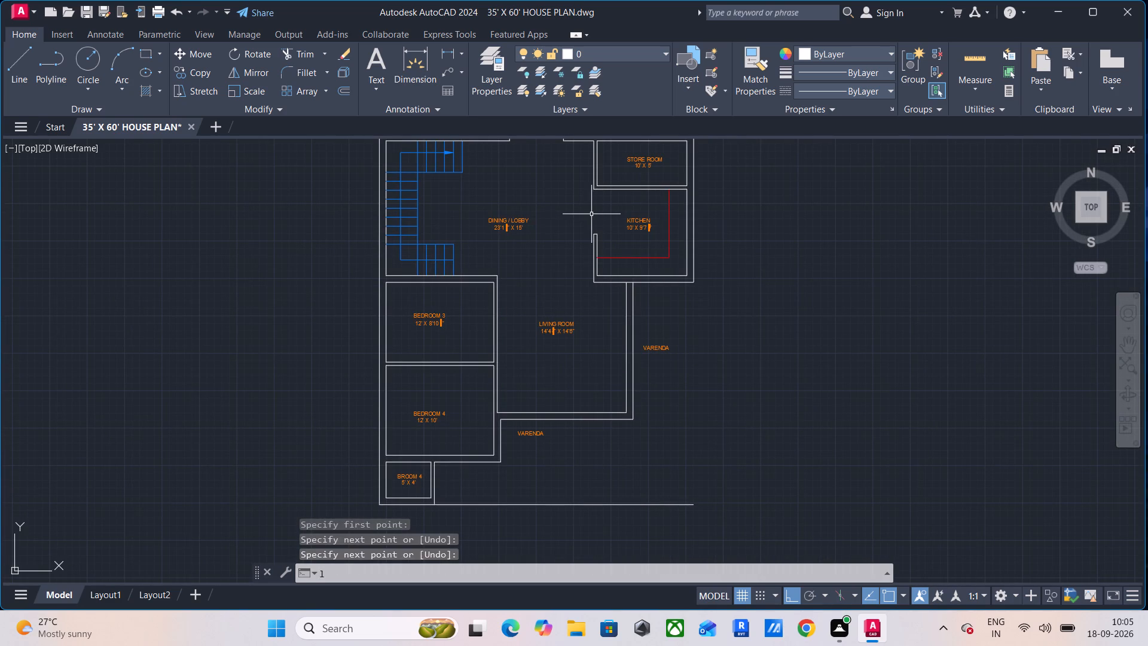
key(space)
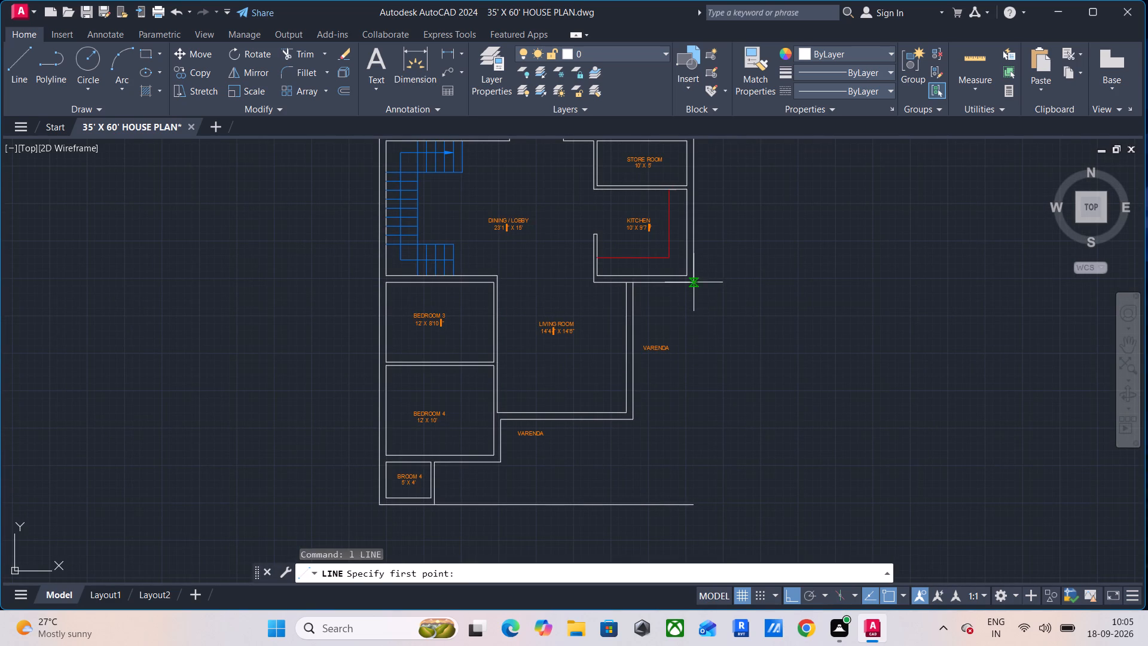
click(697, 281)
click(695, 507)
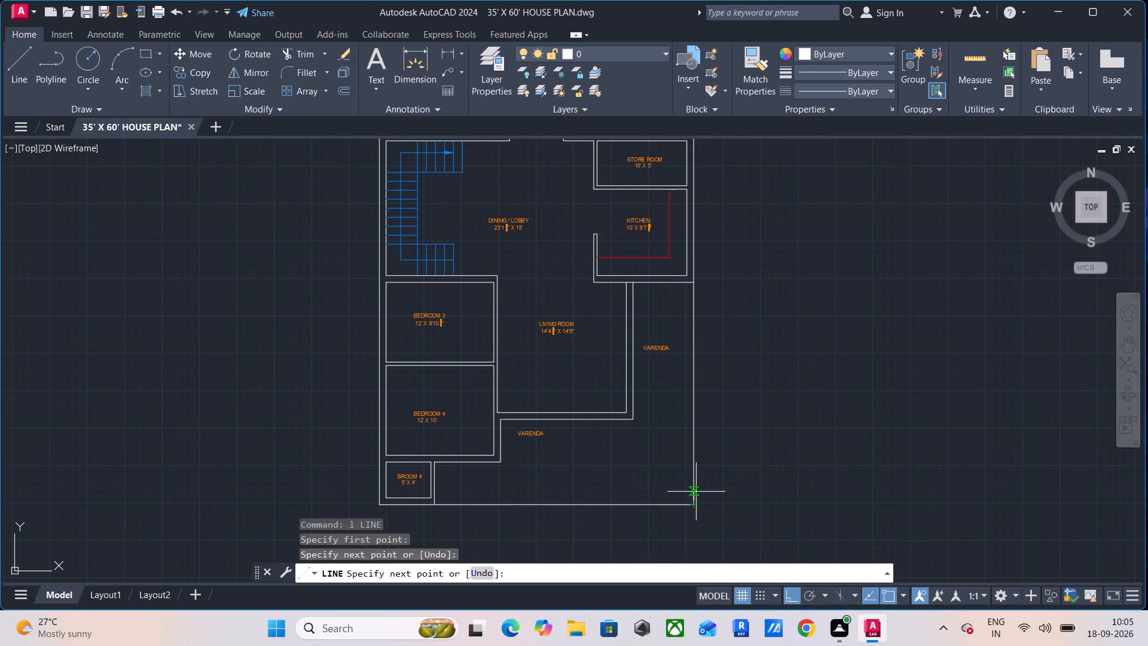
key(Escape)
Move the veranda's side and front boundary lines to the KITCHEN layer.
drag(732, 454, 701, 476)
drag(649, 506, 647, 511)
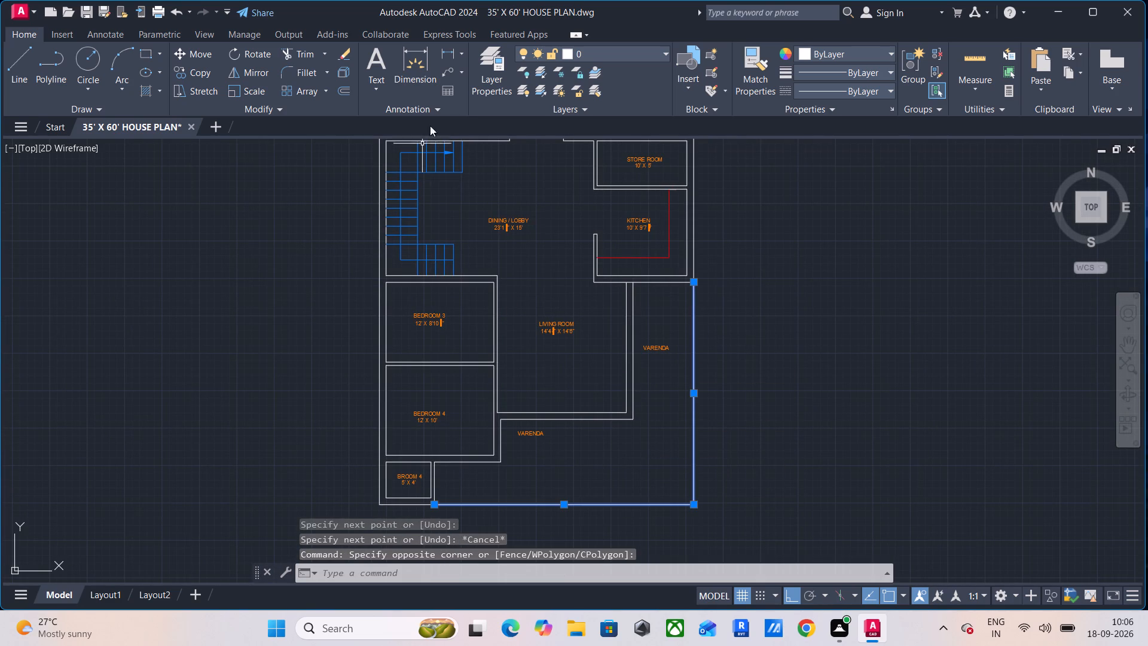
click(665, 54)
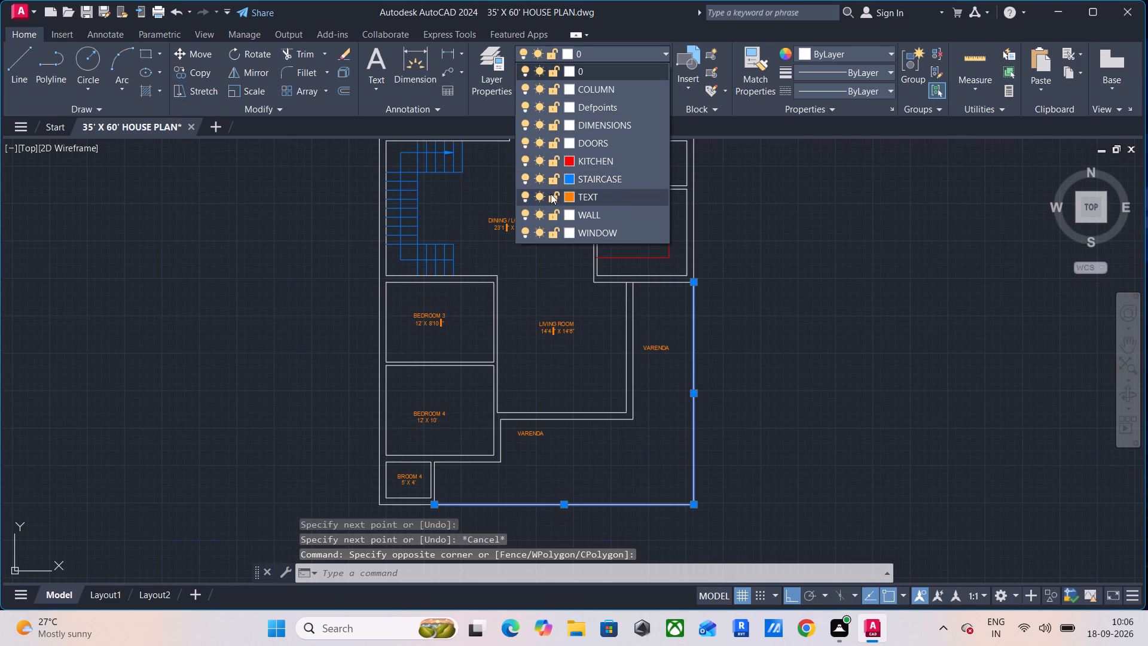
click(582, 161)
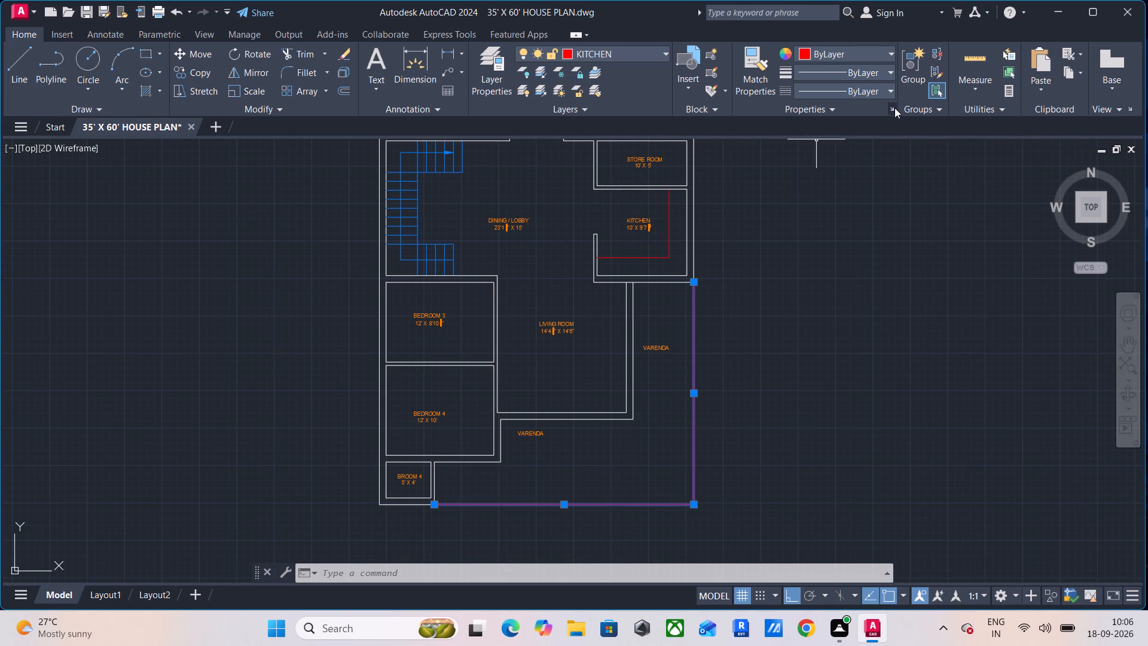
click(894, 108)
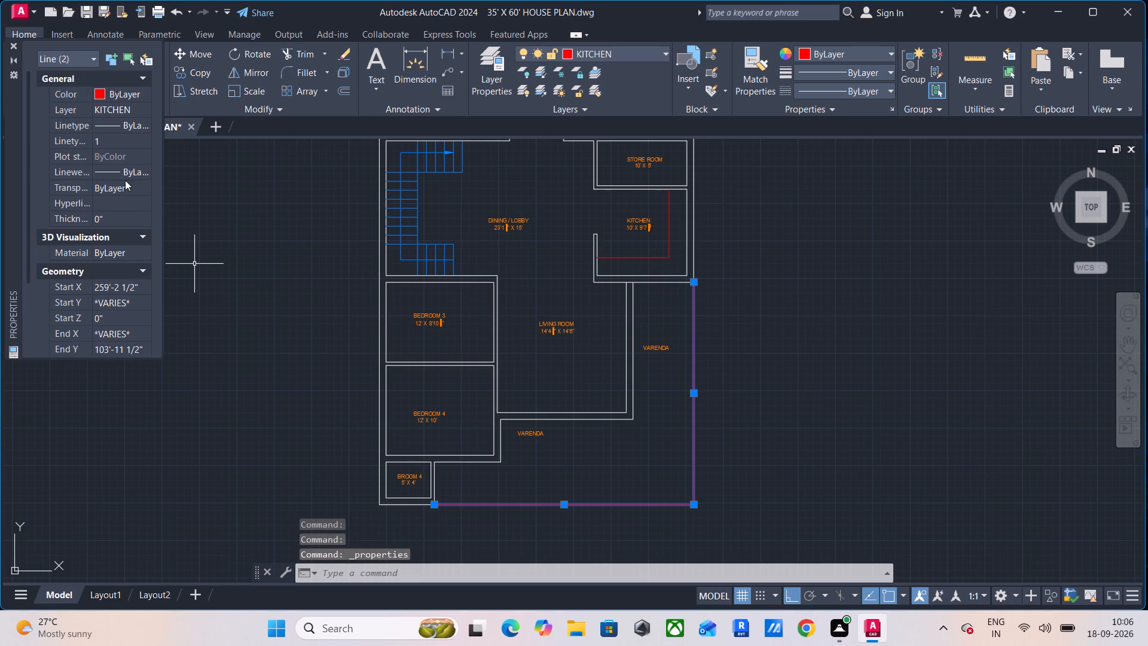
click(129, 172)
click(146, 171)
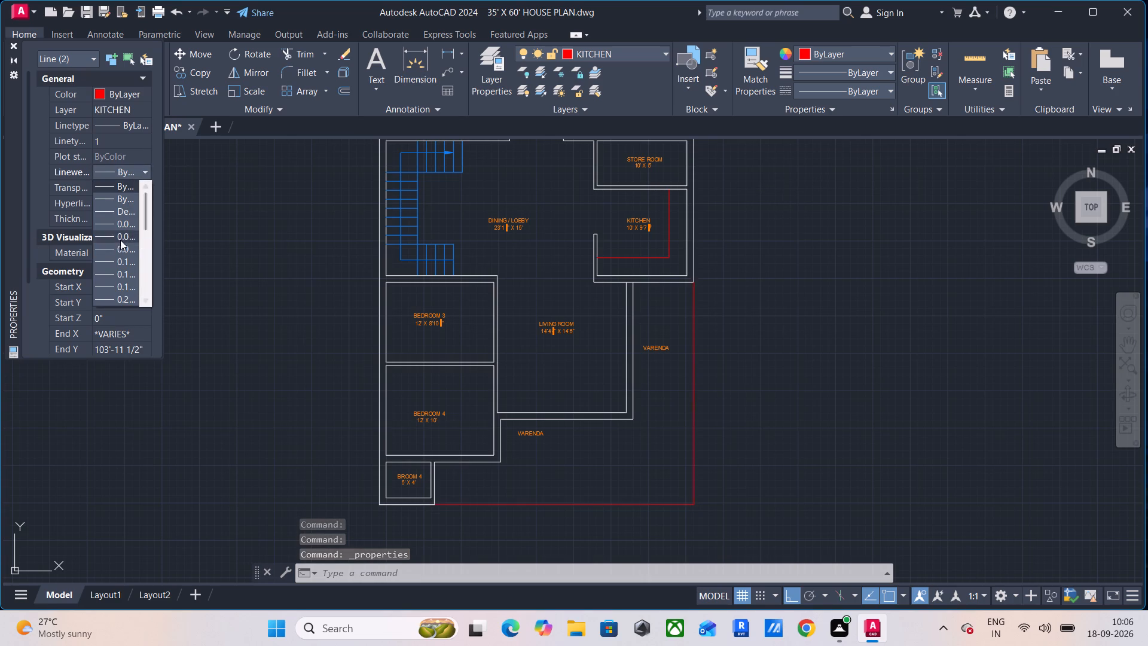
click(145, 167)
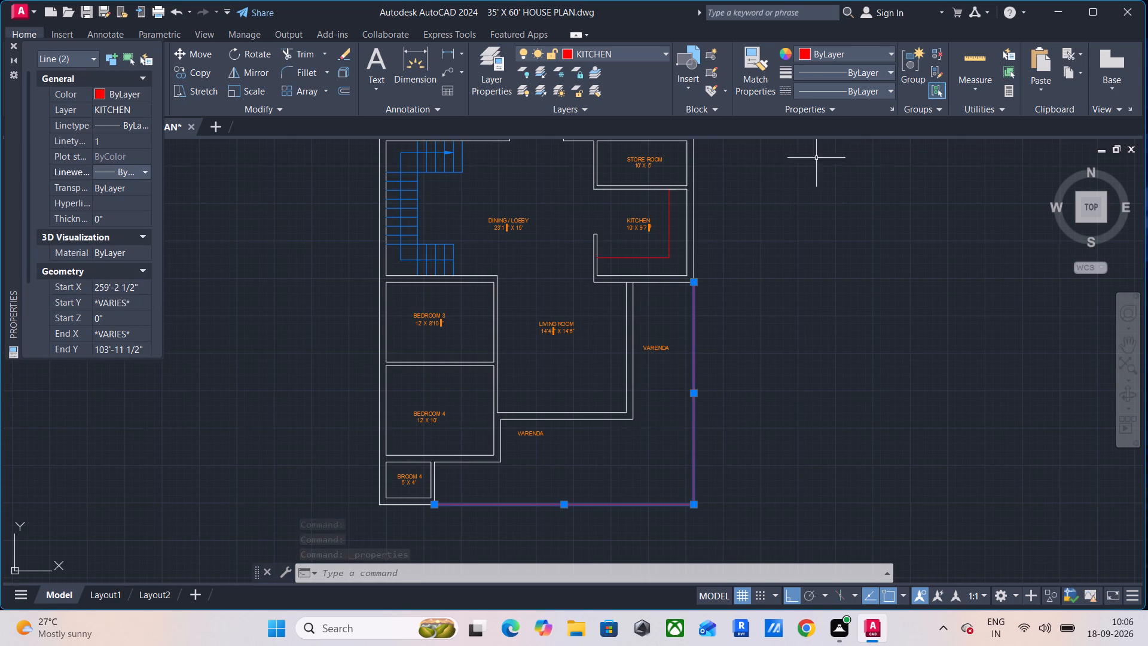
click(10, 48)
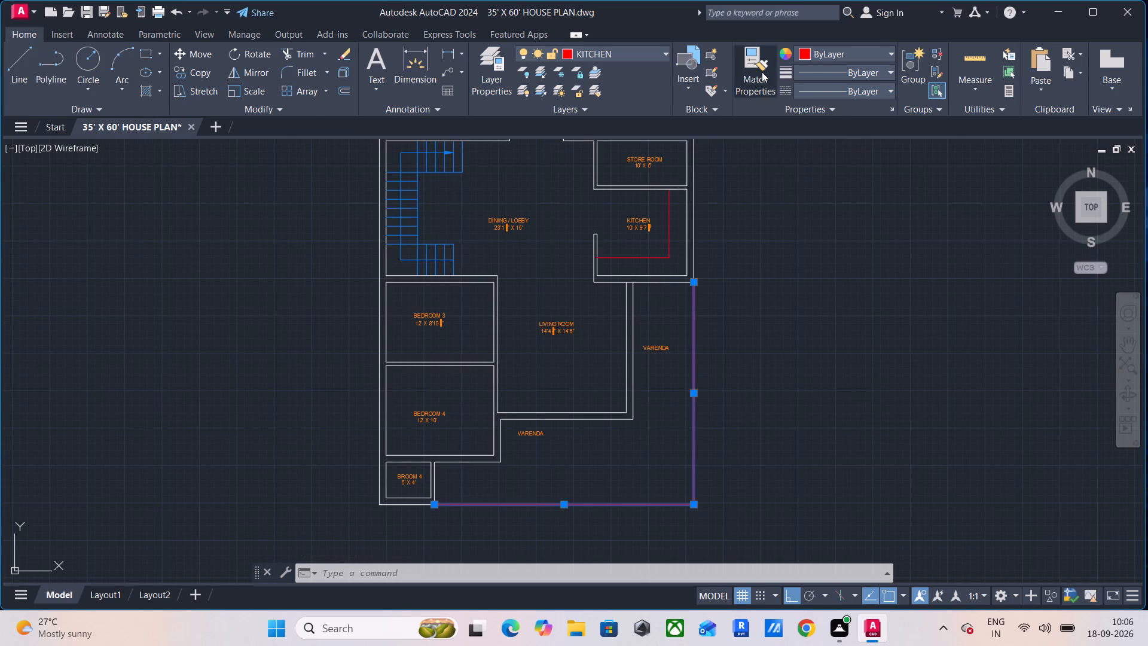
Load the ACAD_ISO02W100 ISO dash linetype and make it the current linetype.
click(863, 90)
click(833, 161)
click(708, 181)
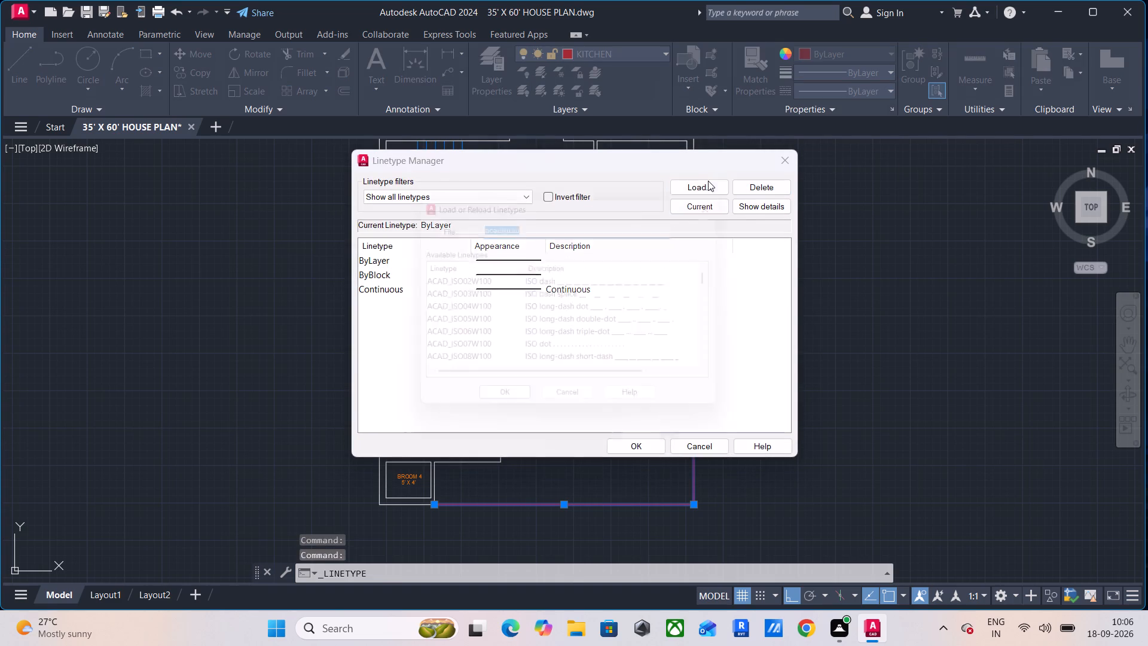
click(620, 279)
click(508, 409)
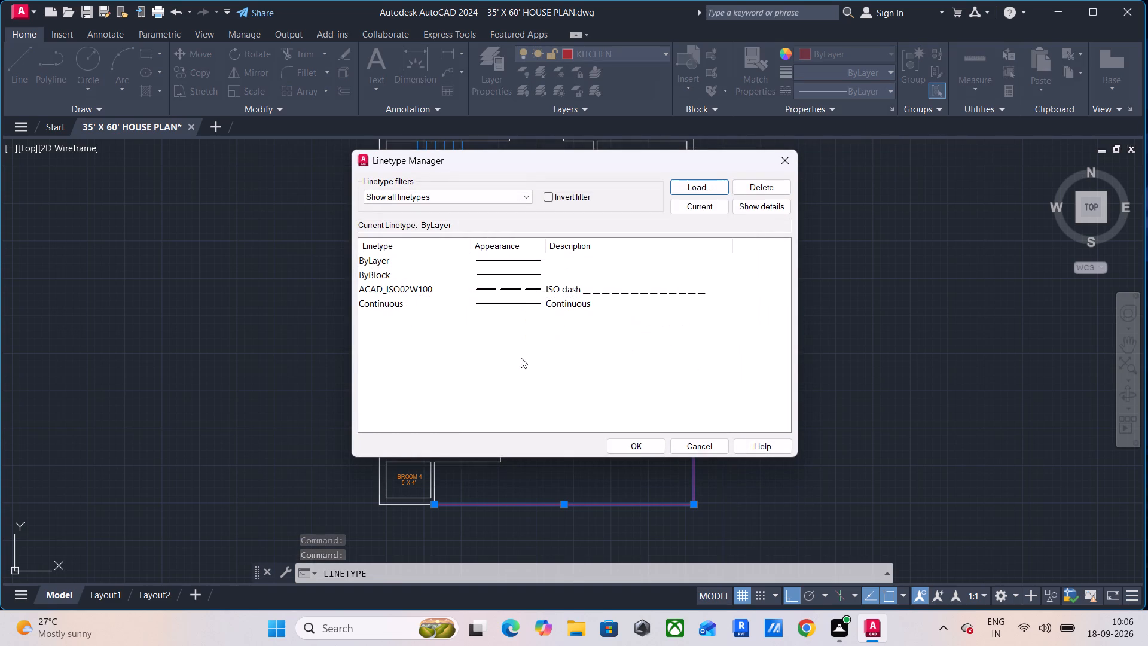
click(544, 291)
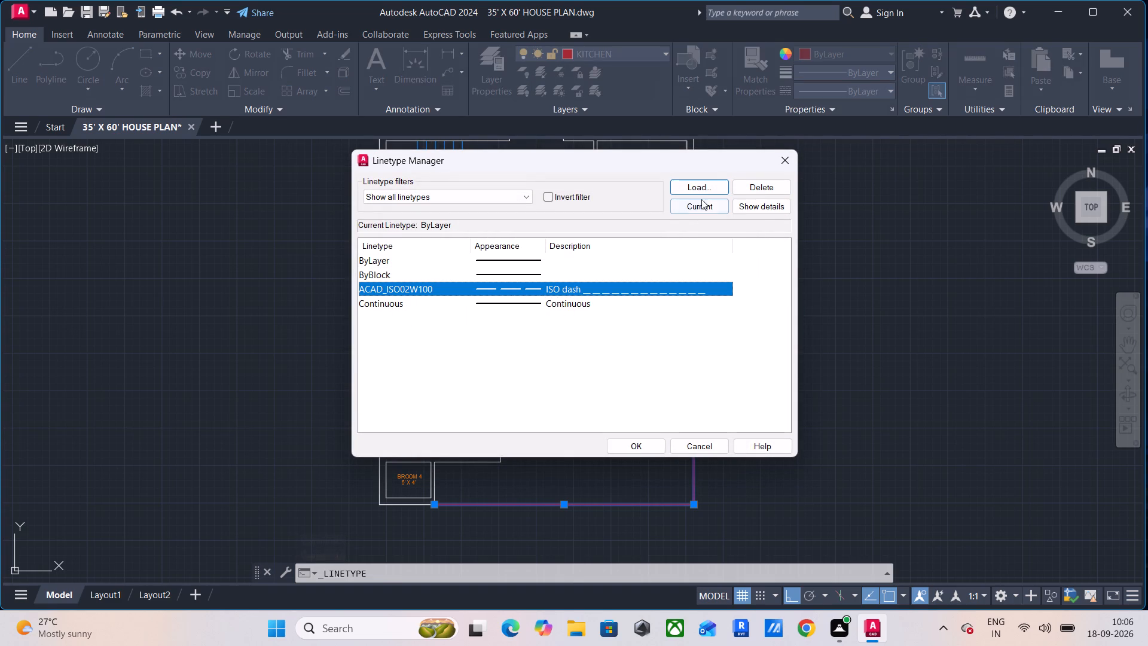
click(699, 206)
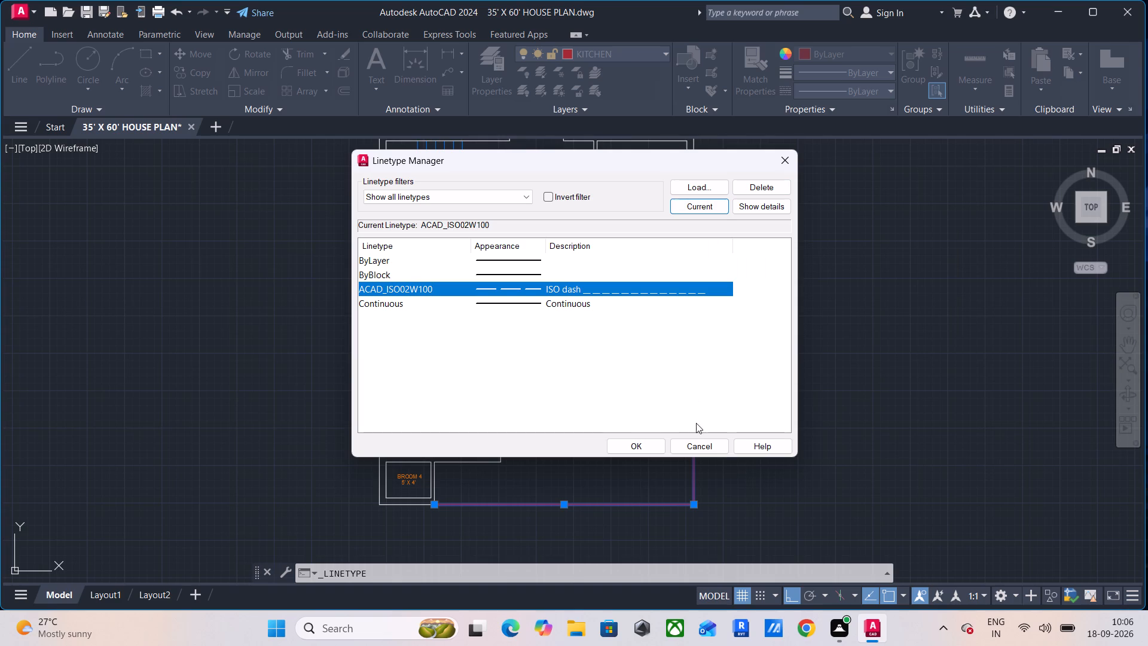
click(631, 446)
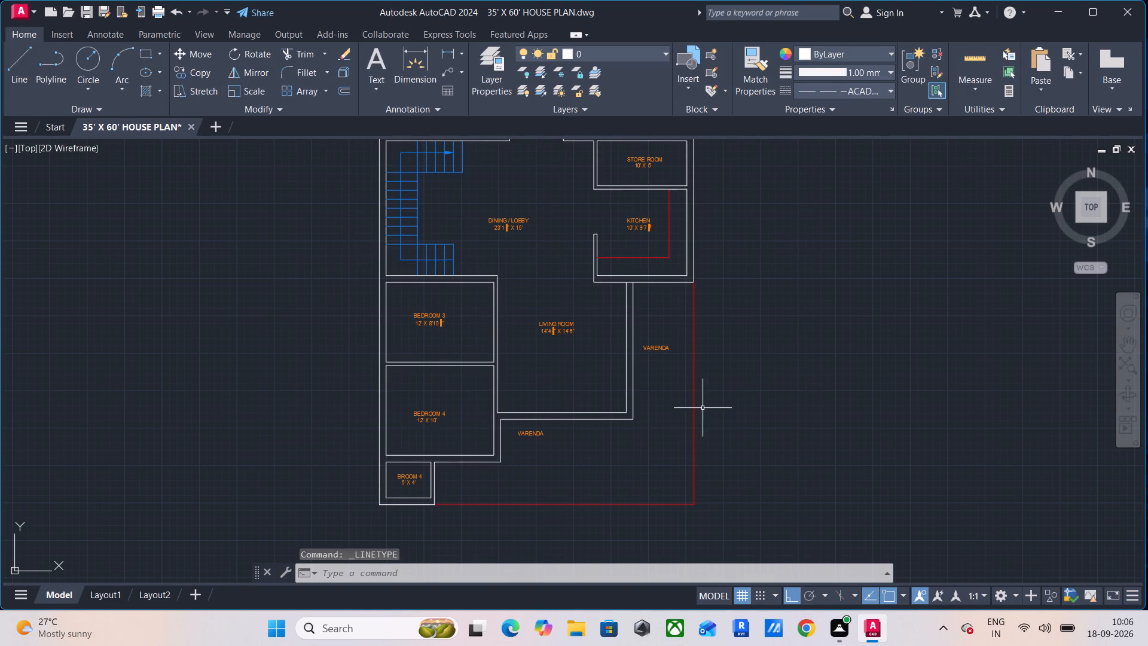
Apply the ACAD_ISO02W100 linetype to the veranda's side and front boundary lines and deselect them.
scroll(694, 429, up, 4)
middle_drag(694, 429, 771, 237)
scroll(765, 237, down, 3)
drag(795, 248, 783, 275)
click(706, 413)
click(881, 85)
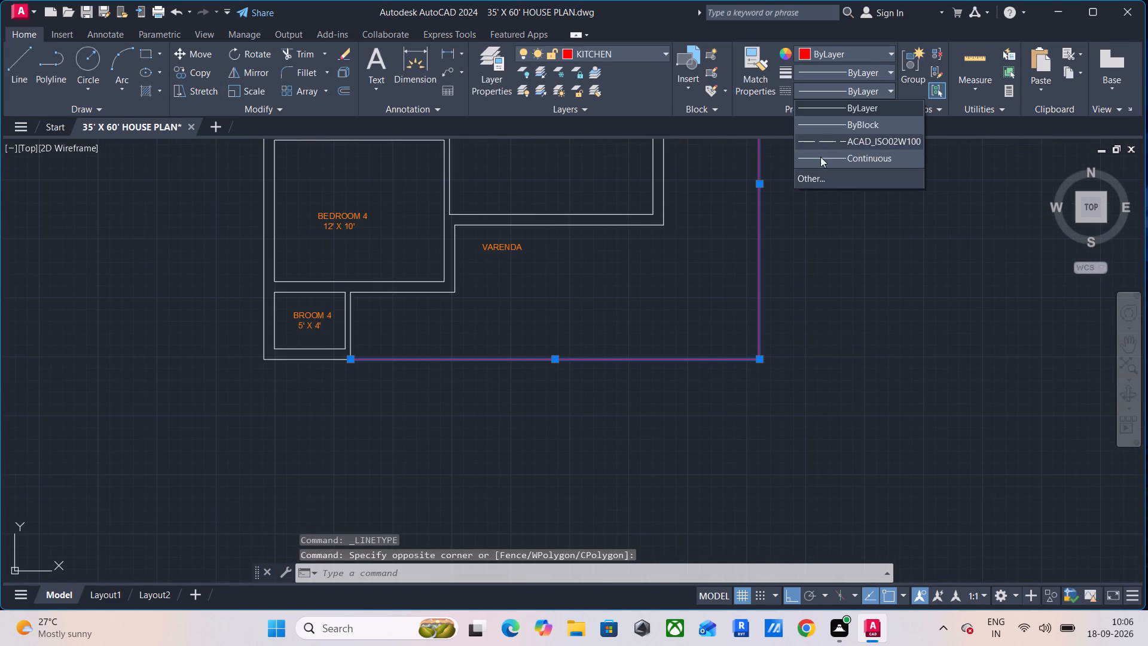
click(865, 145)
click(792, 288)
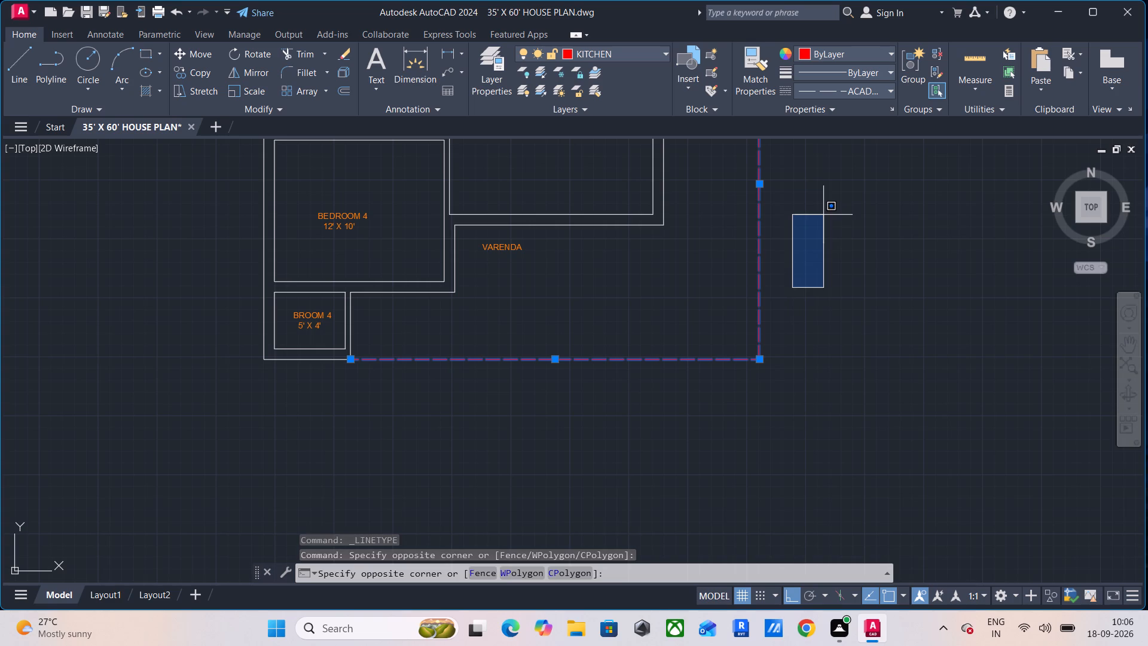
click(823, 215)
right_click(822, 215)
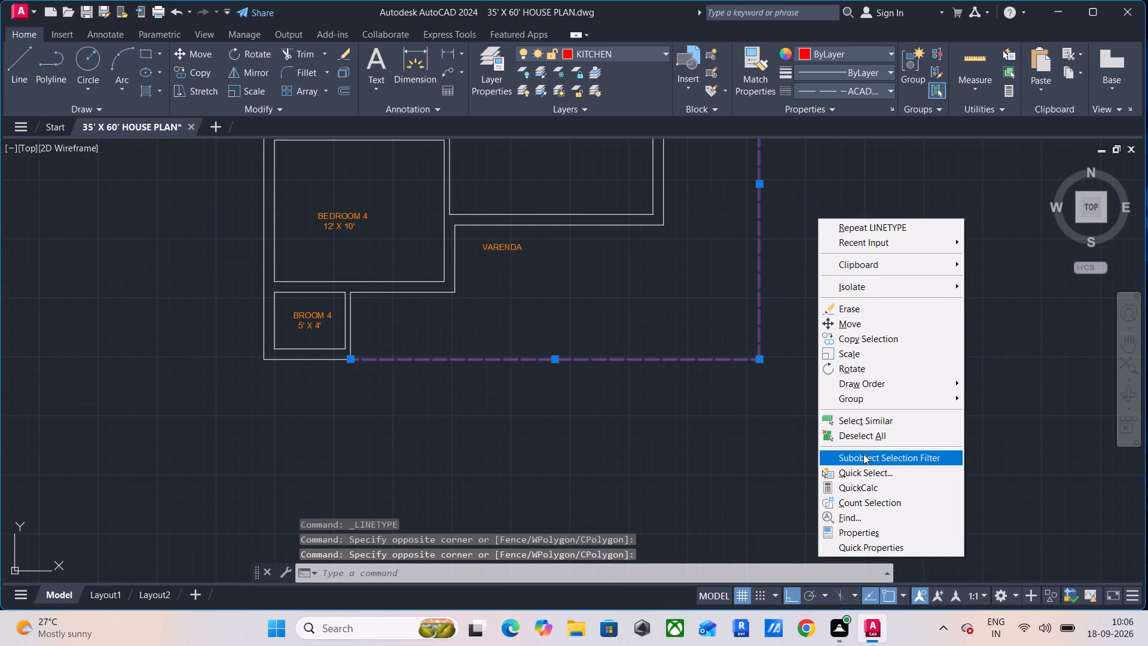
click(874, 441)
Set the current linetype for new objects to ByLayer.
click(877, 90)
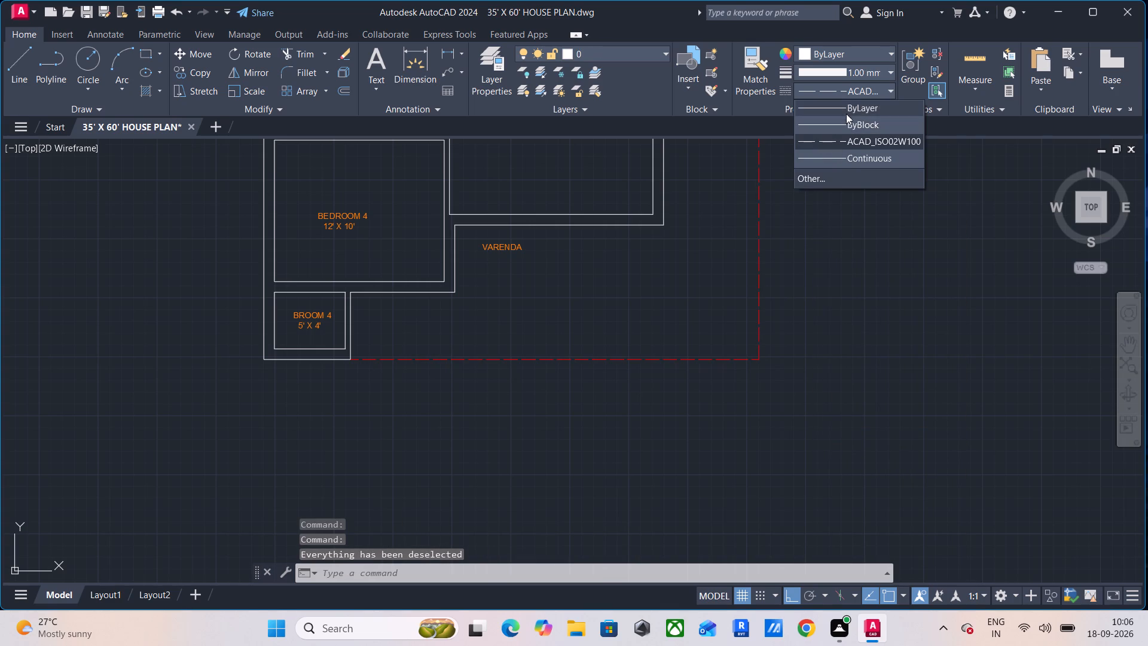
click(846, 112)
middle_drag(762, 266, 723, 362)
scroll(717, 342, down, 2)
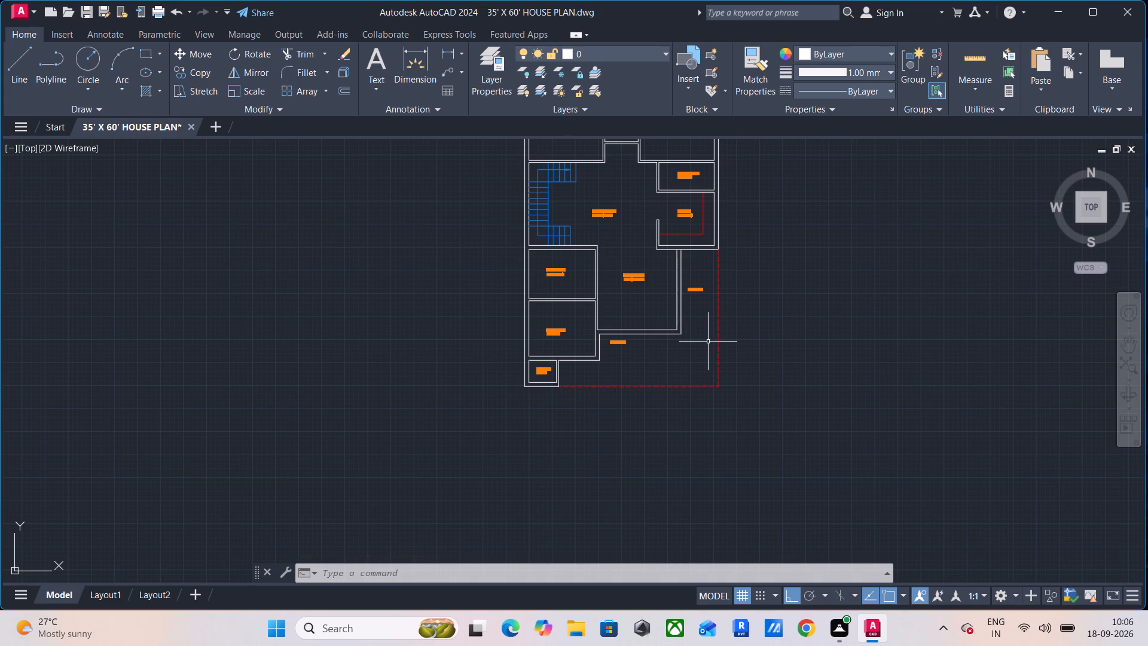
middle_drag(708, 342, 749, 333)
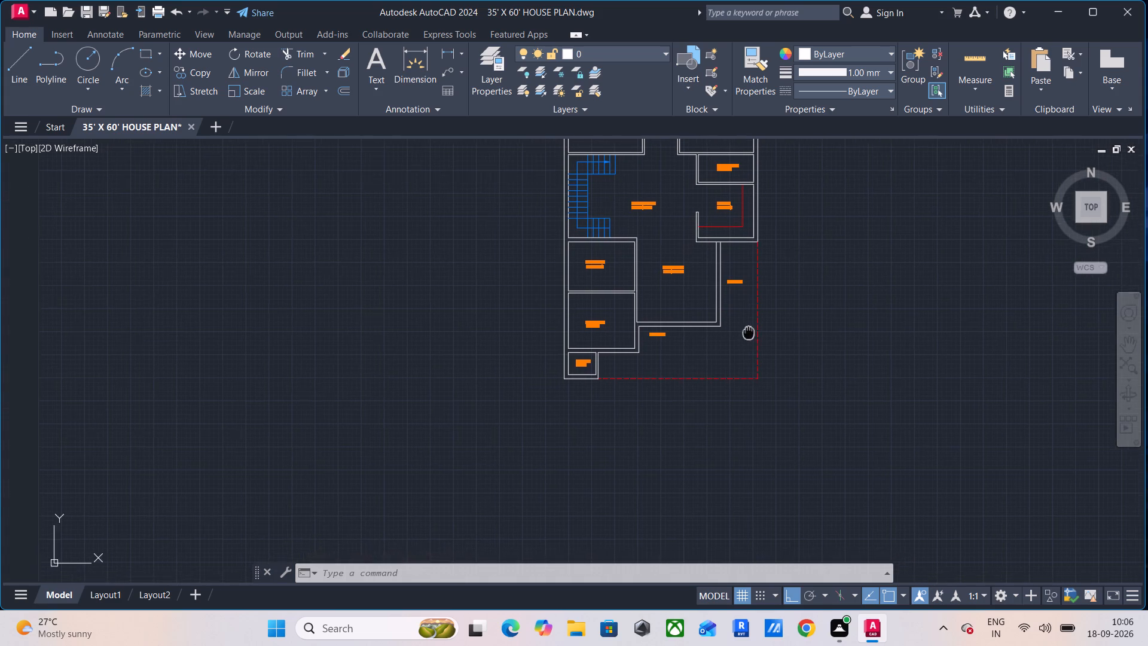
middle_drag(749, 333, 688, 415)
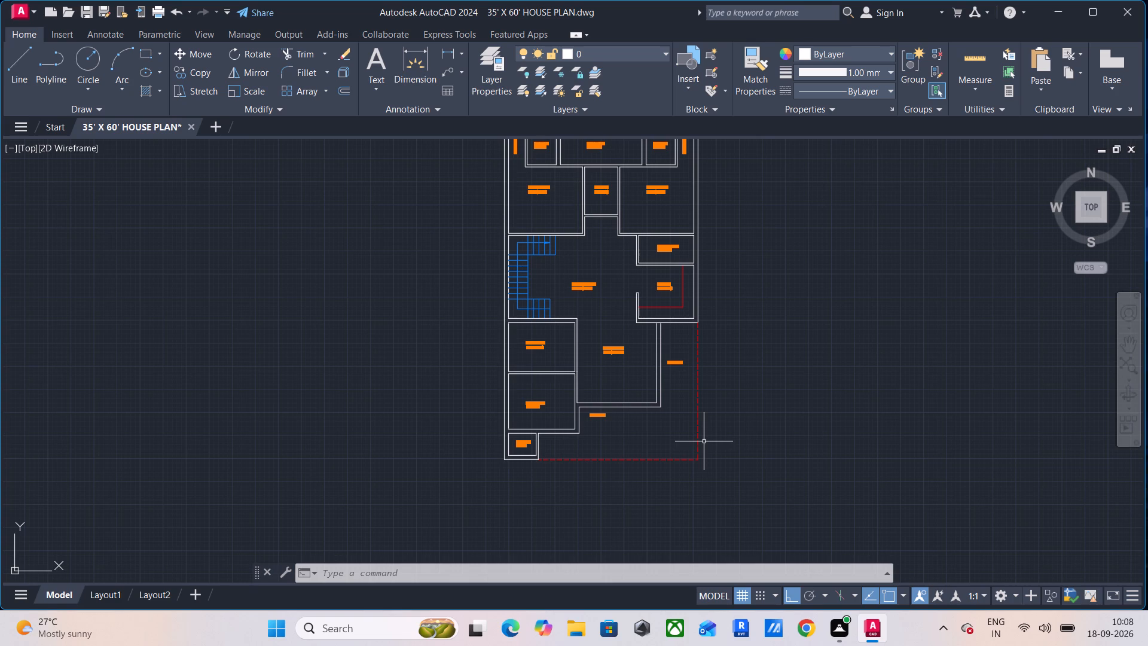
Make ACAD_ISO02W100 the current linetype and KITCHEN the current layer for new objects.
click(875, 93)
click(857, 135)
click(686, 456)
click(631, 489)
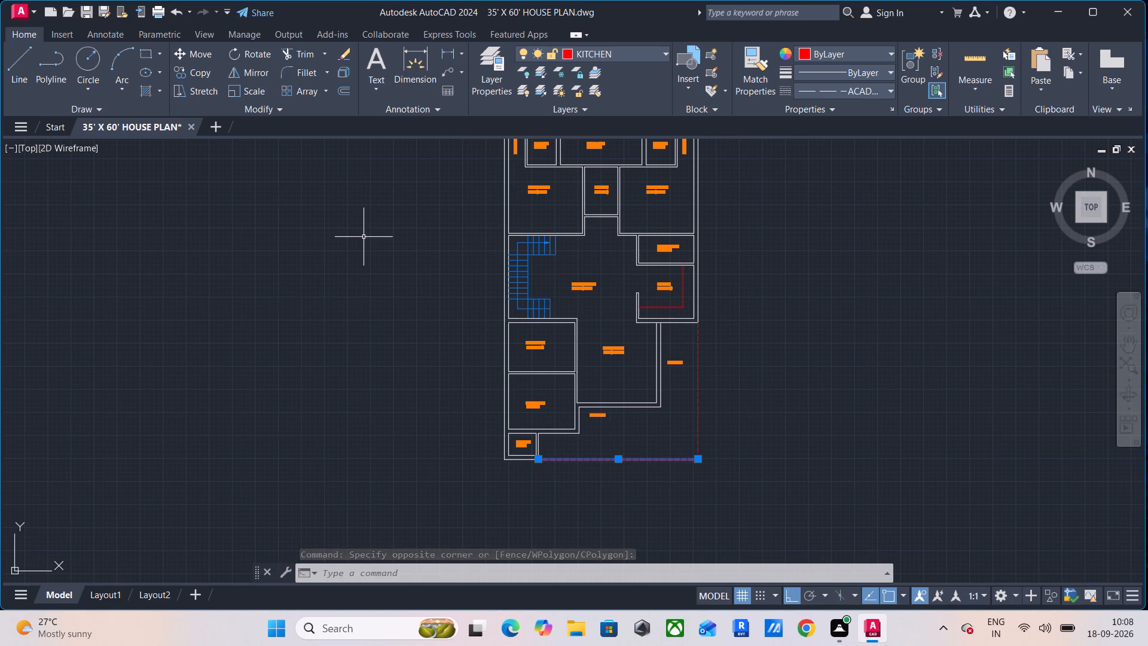
key(Escape)
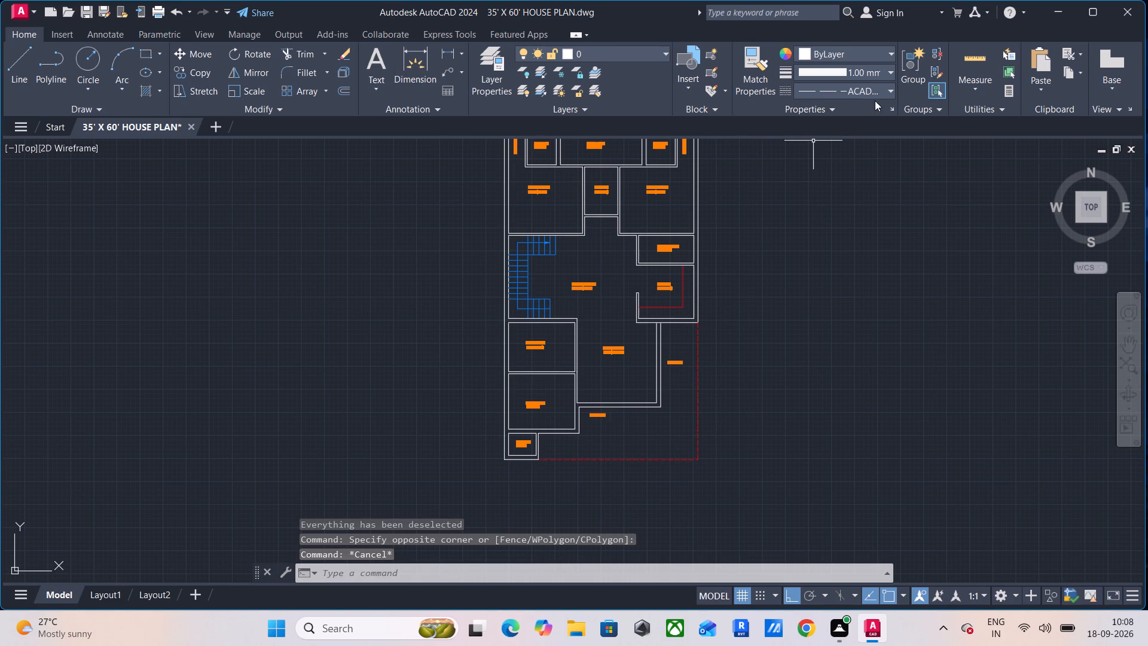
click(613, 57)
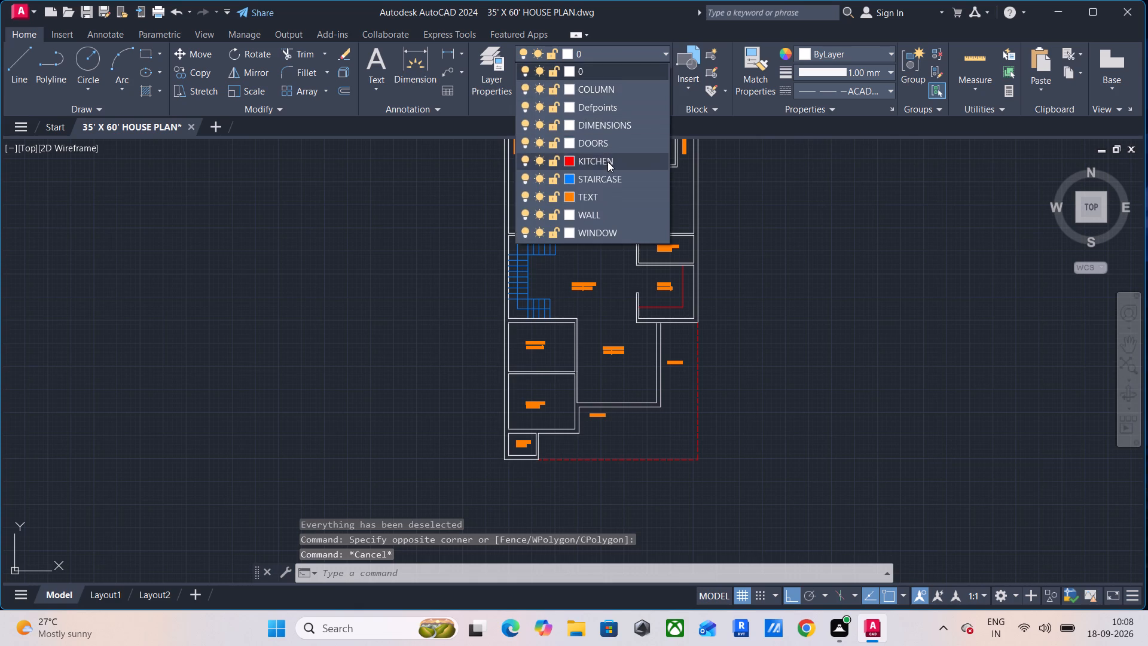
click(607, 161)
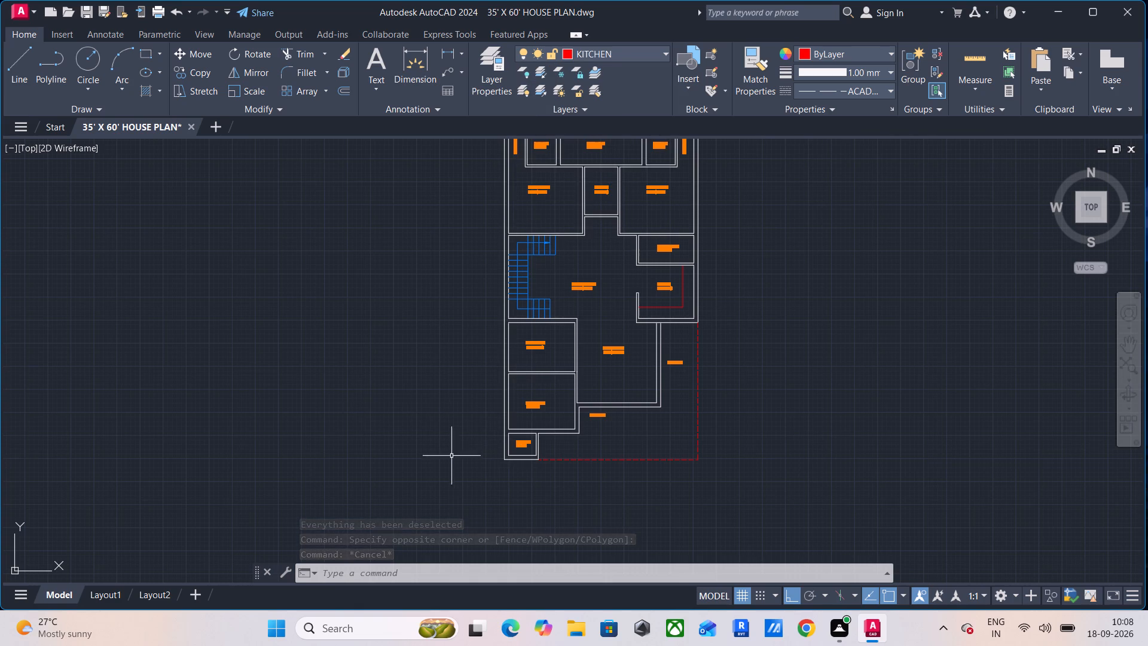
Draw a horizontal construction line through the BEDROOM 4–BROOM 4 wall, tracked 4.5 from BEDROOM 4's inner corner at the outer wall toward BROOM 4.
key(x)
key(l)
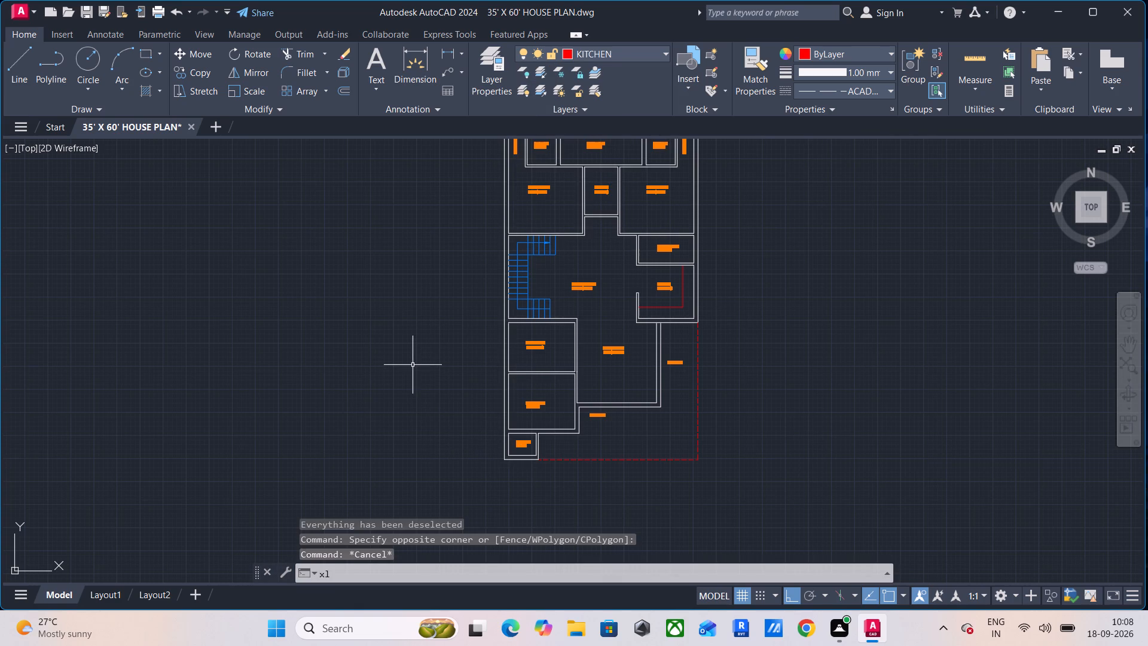
key(space)
scroll(508, 431, up, 5)
middle_drag(498, 428, 560, 321)
text(h)
key(space)
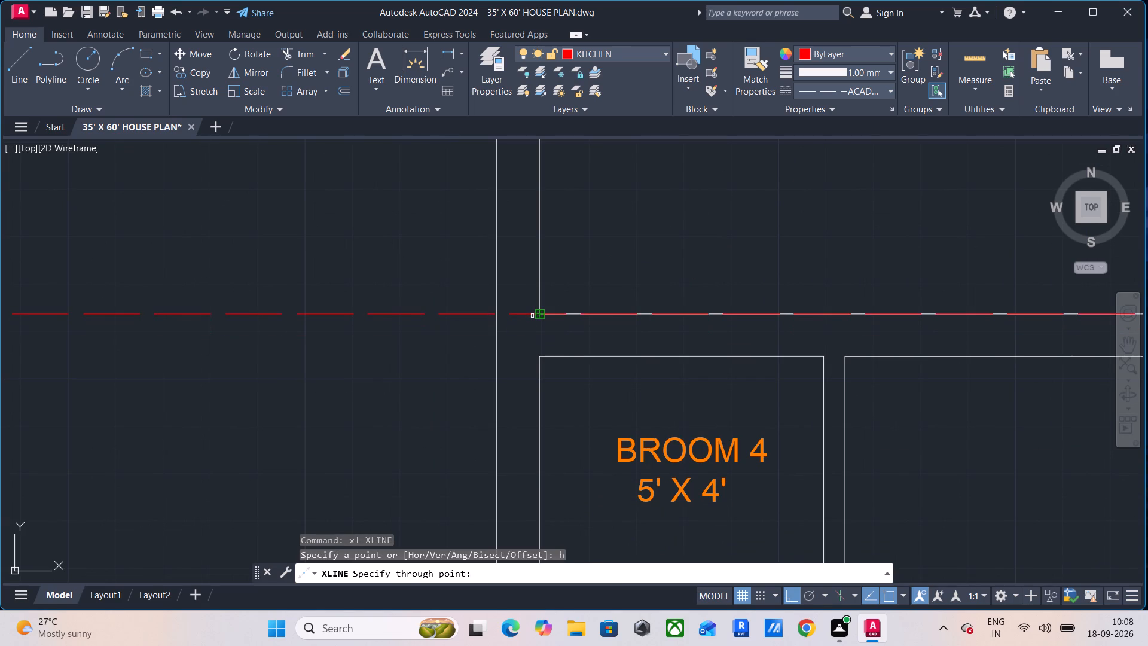
key(t)
text(k)
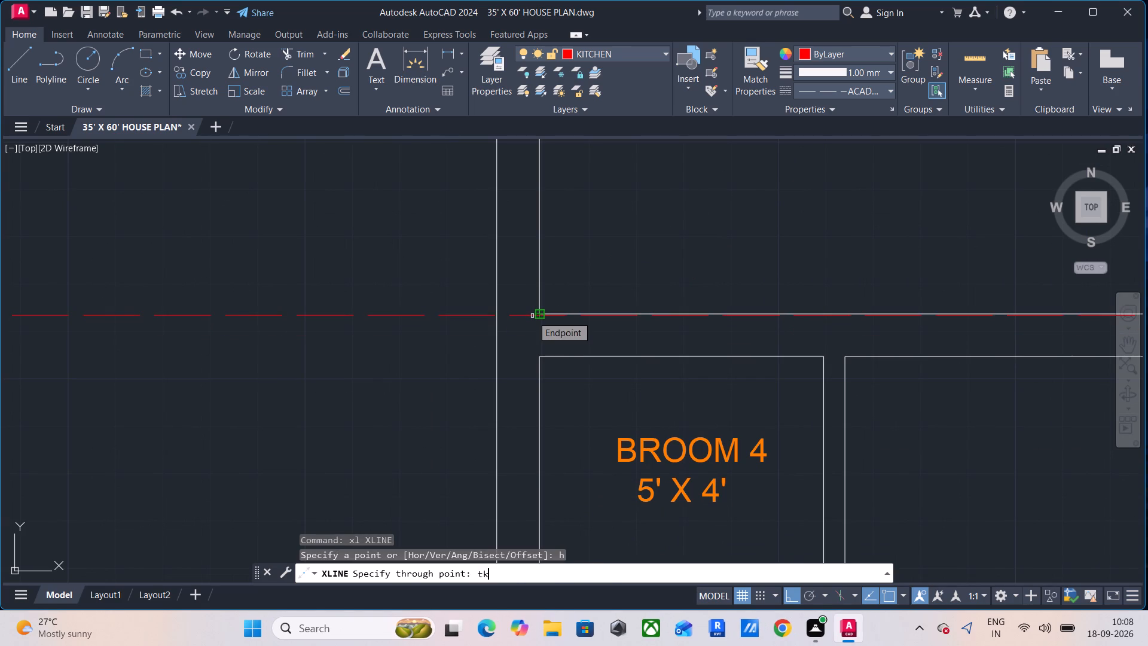
key(space)
click(538, 318)
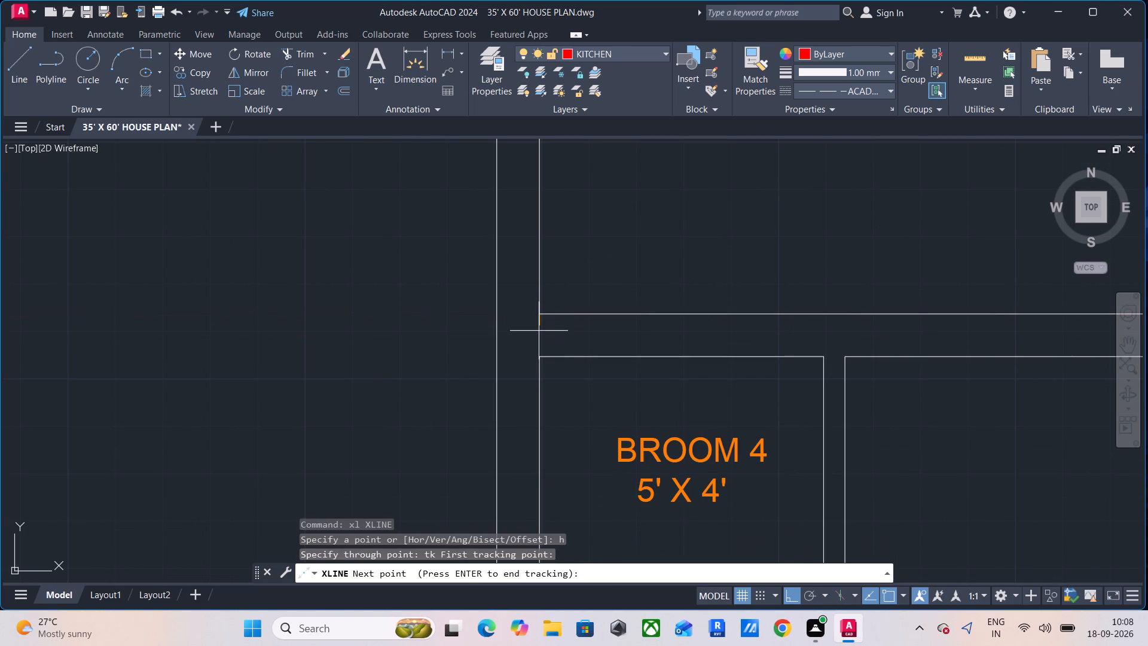
text(4.5)
key(Return)
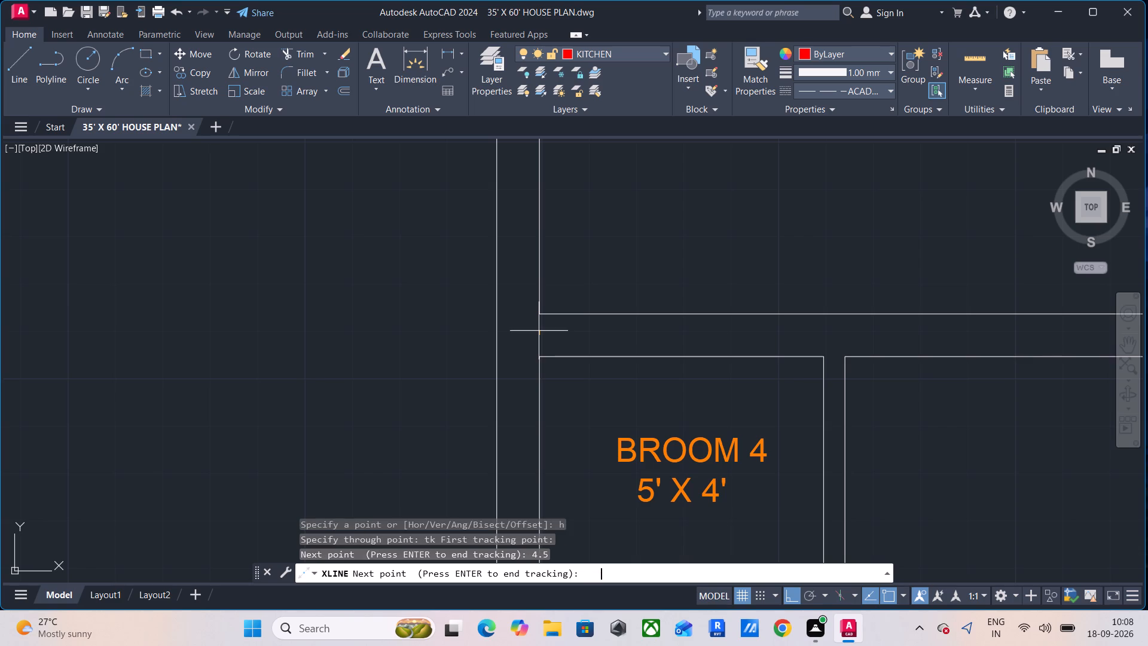
key(space)
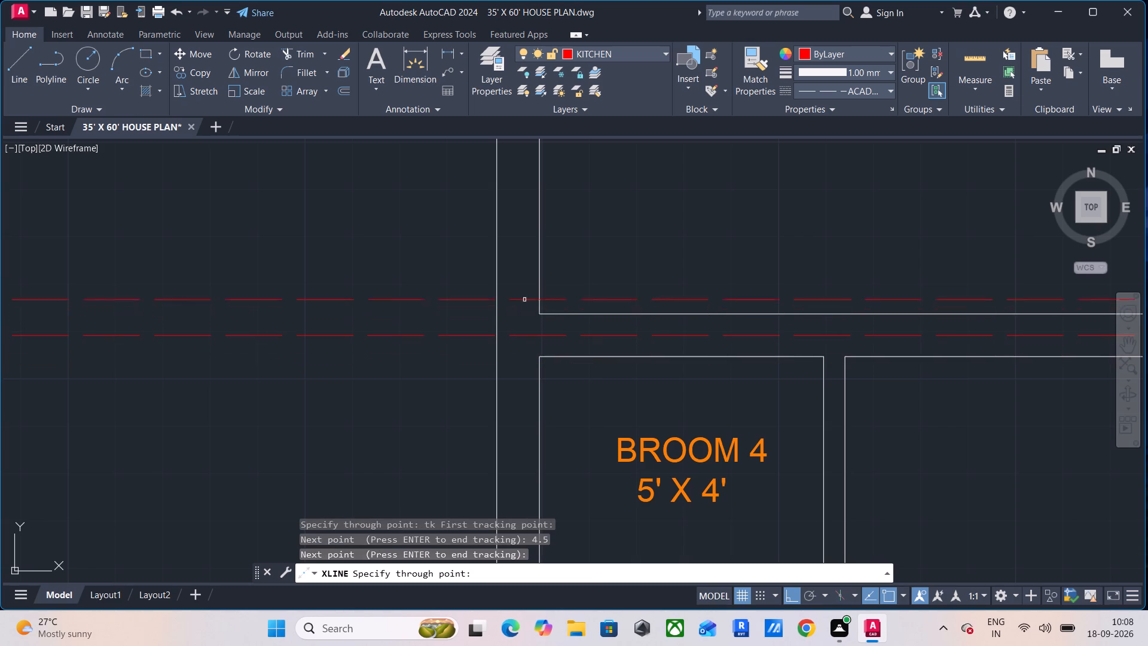
Add a horizontal construction line through the living room's front wall, tracked 4.5 from the veranda-side wall corner toward the living room.
scroll(530, 278, down, 2)
middle_drag(538, 279, 342, 430)
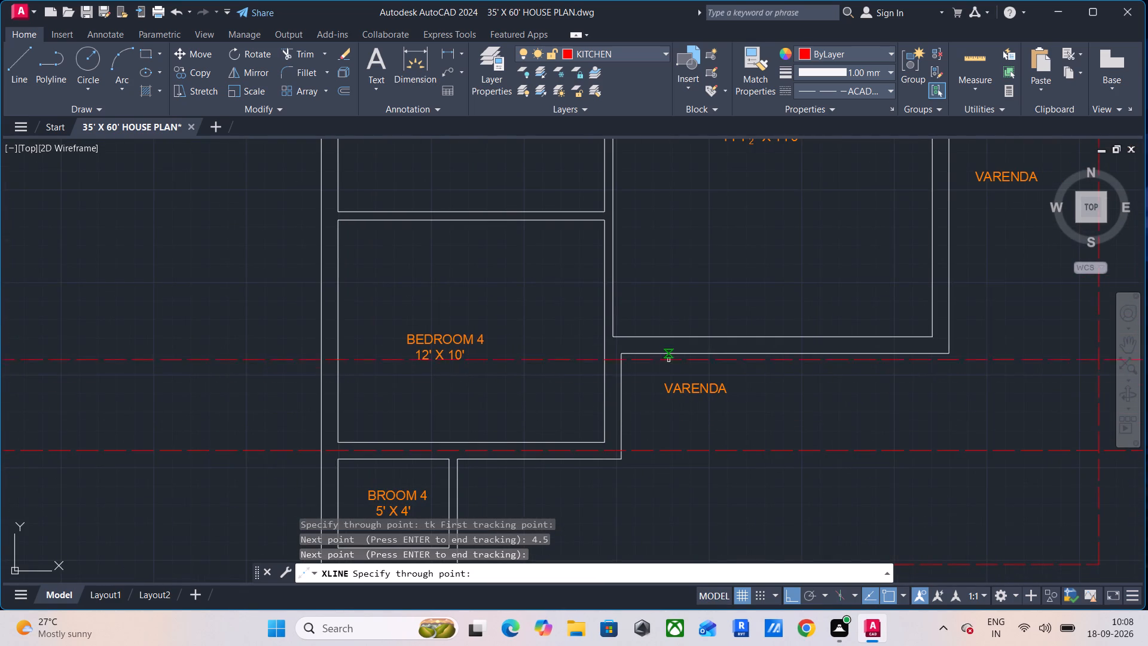
scroll(661, 354, up, 3)
text(tk)
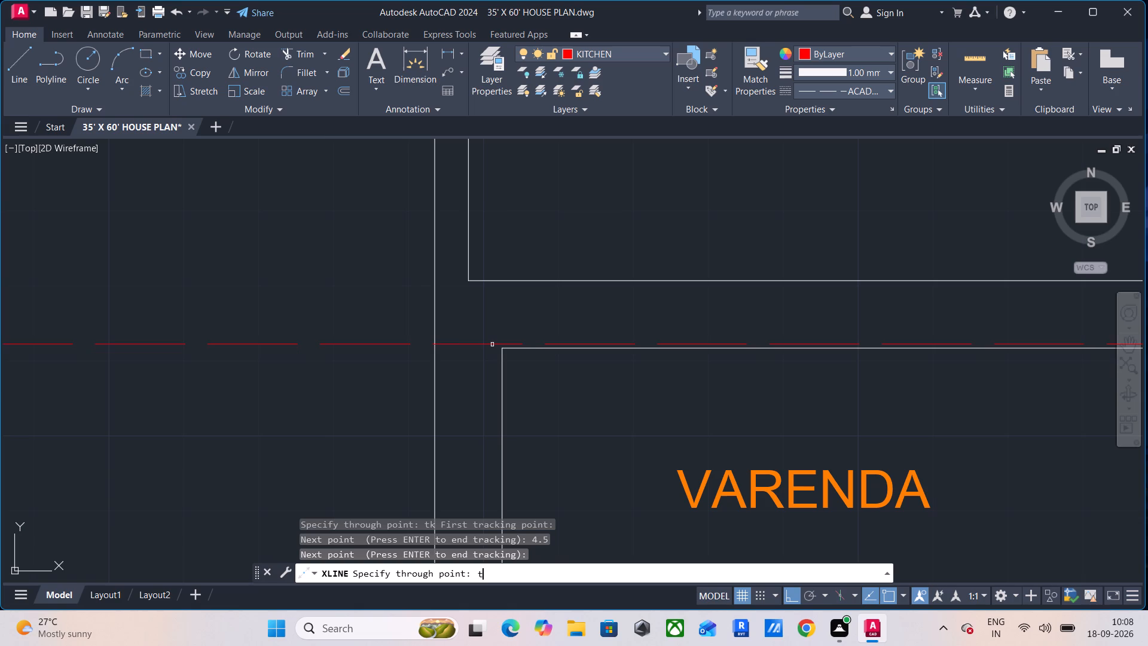
key(space)
click(503, 348)
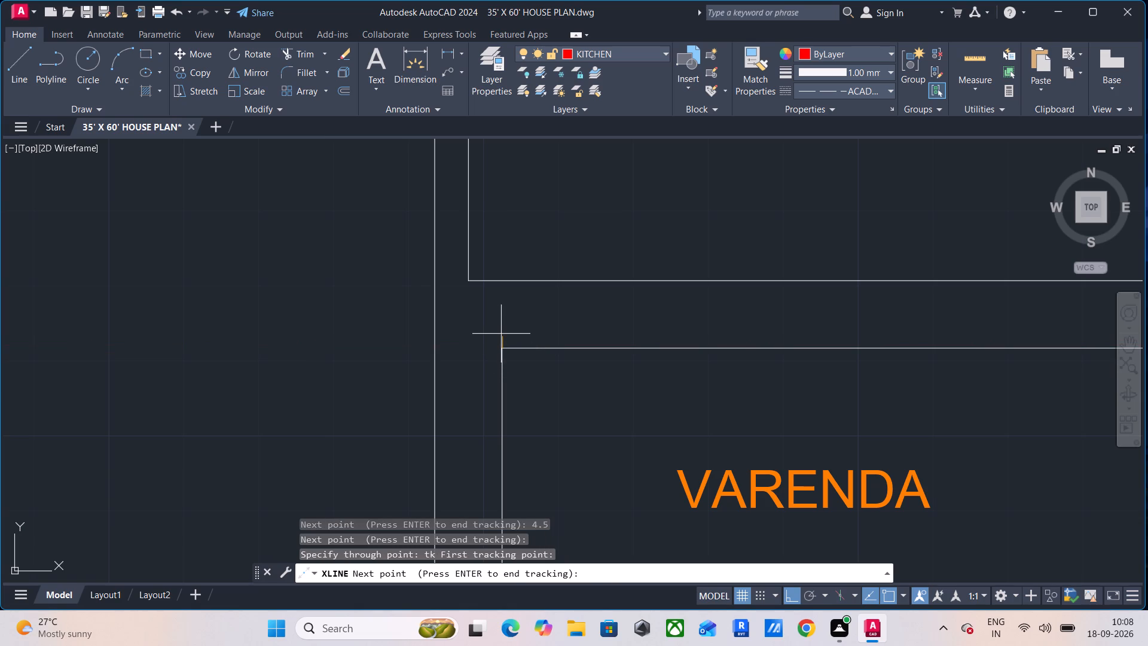
text(4.5)
key(Return)
key(Return)
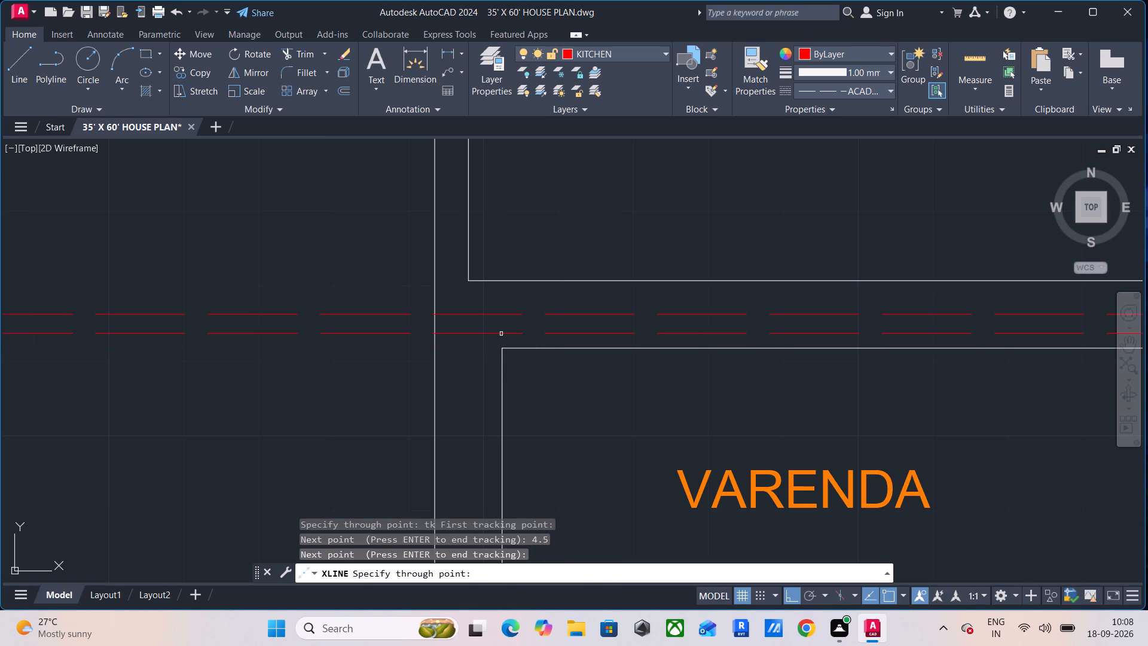
Add a horizontal construction line through the BEDROOM 3–BEDROOM 4 wall, tracked 2.25 from BEDROOM 4's living-room-side corner toward BEDROOM 3.
scroll(508, 247, down, 3)
middle_drag(502, 296, 456, 504)
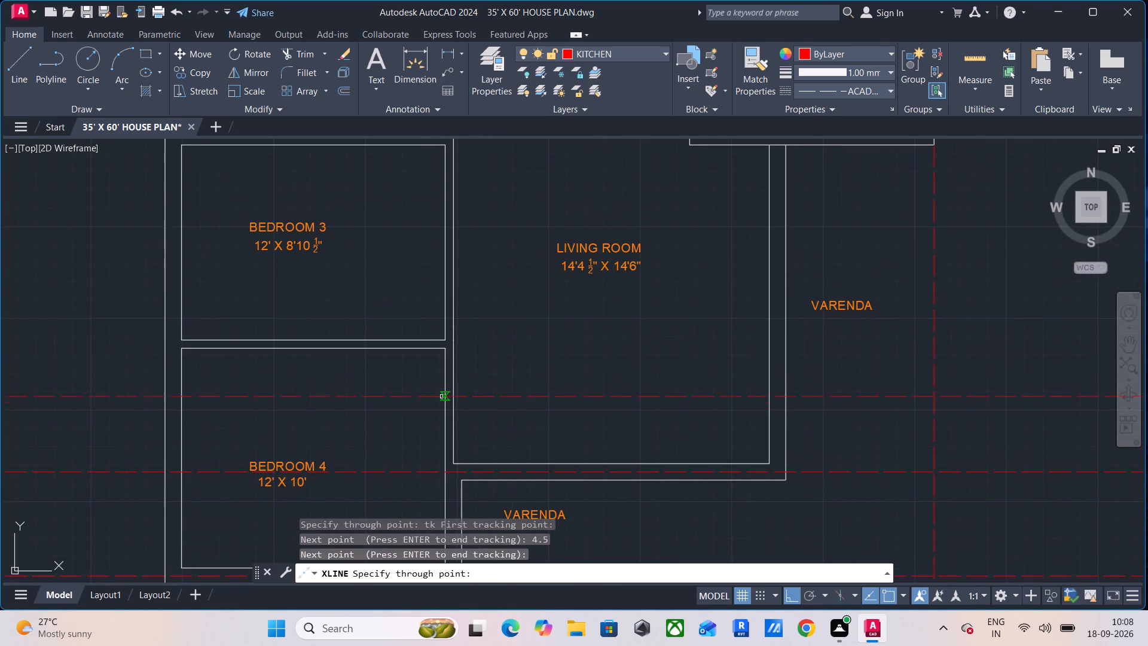
scroll(435, 338, up, 3)
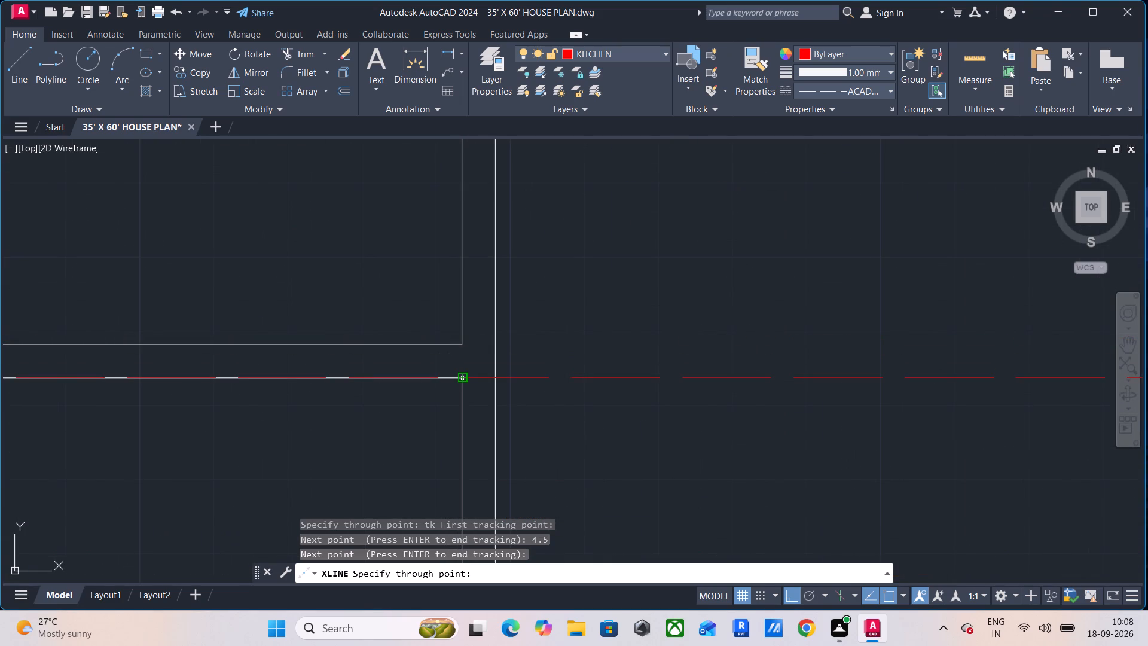
key(t)
text(k)
key(space)
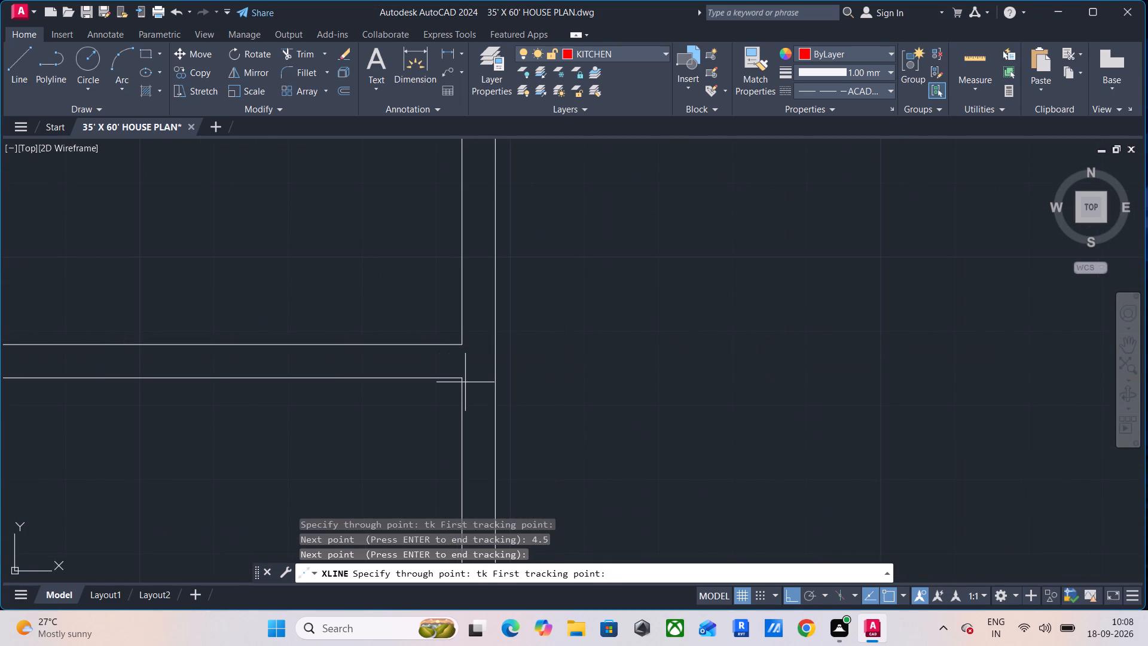
click(463, 376)
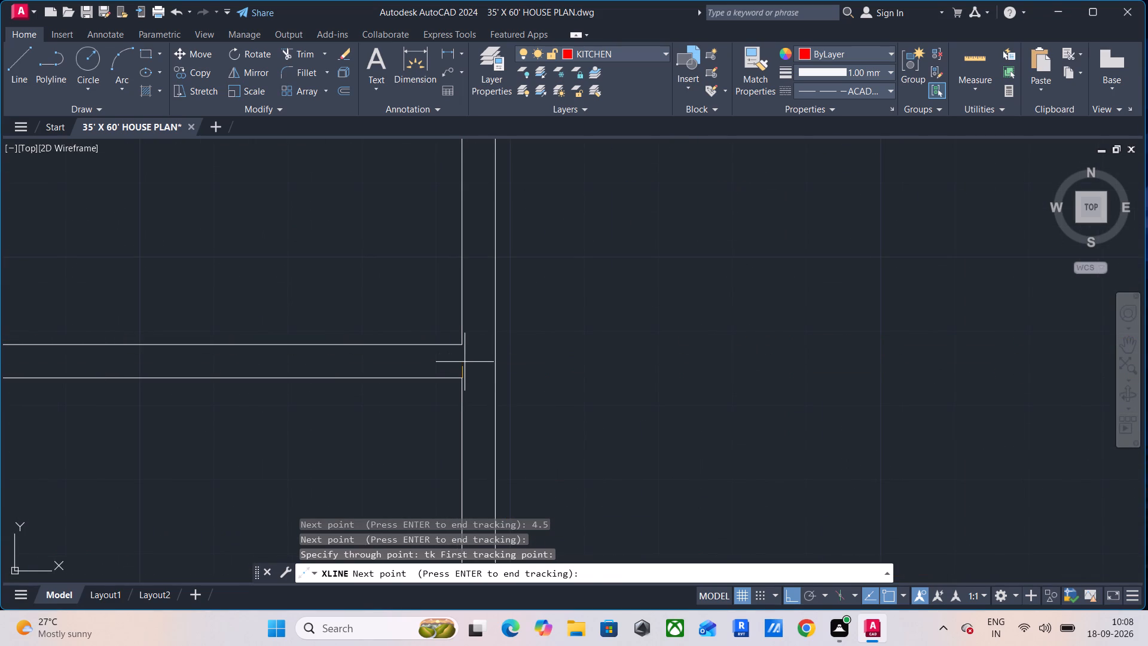
text(2.25)
key(Return)
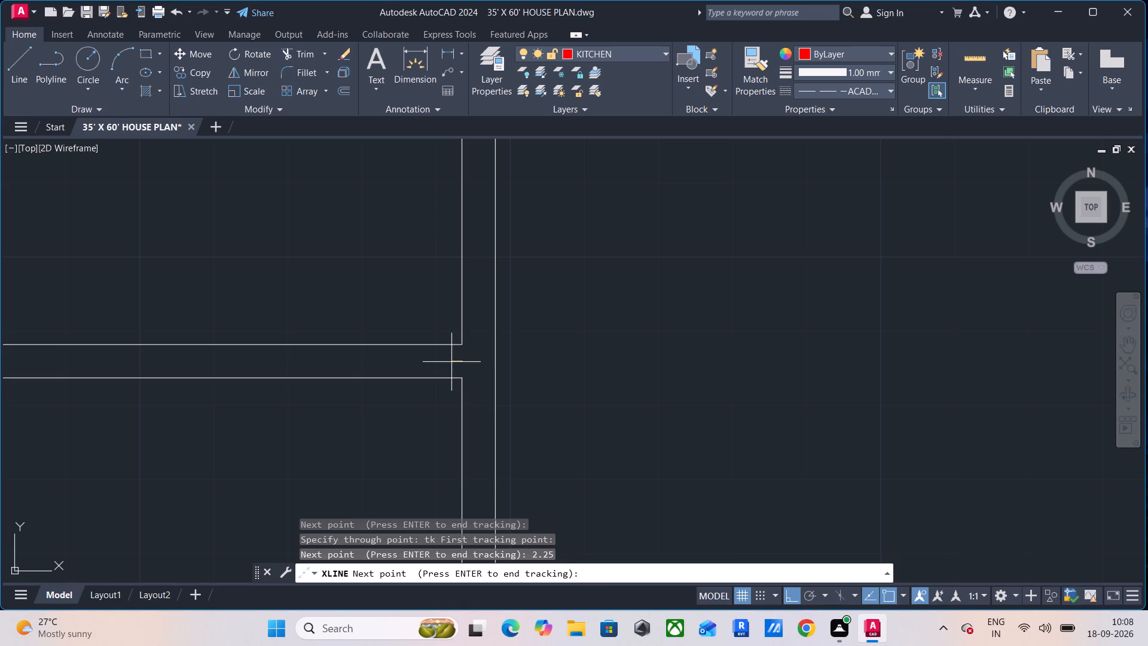
key(Return)
Add a horizontal construction line through the BEDROOM 3–DINING / LOBBY wall, tracked 4.5 from BEDROOM 3's inner corner toward the staircase.
scroll(399, 375, down, 2)
middle_drag(530, 315, 544, 555)
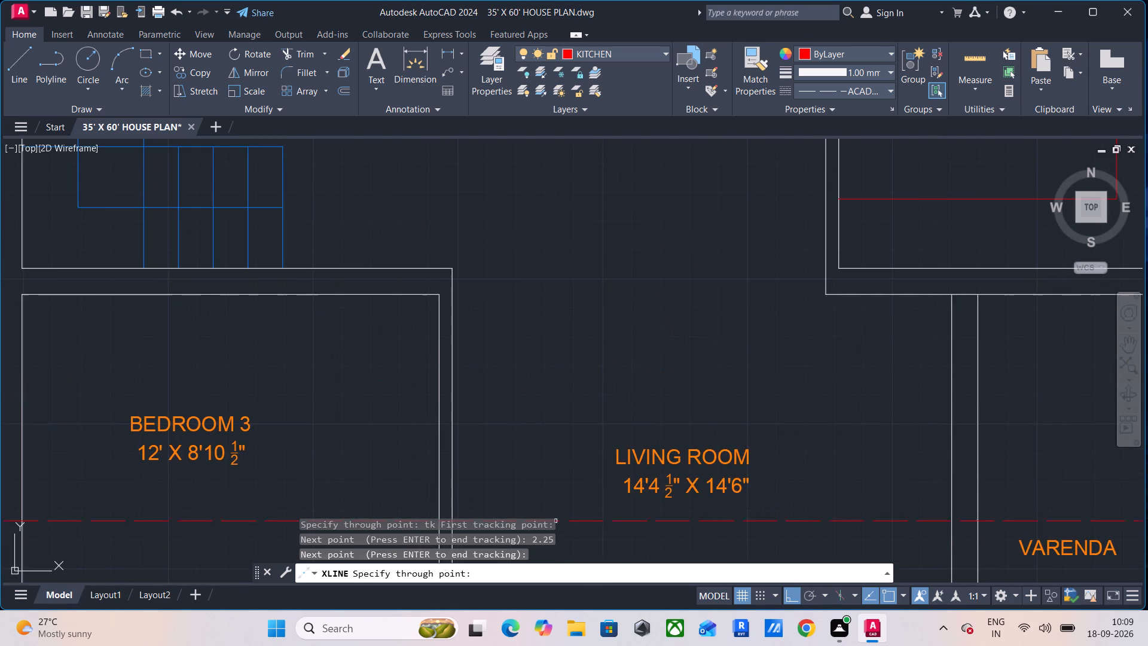
middle_drag(516, 426, 555, 234)
scroll(462, 428, up, 4)
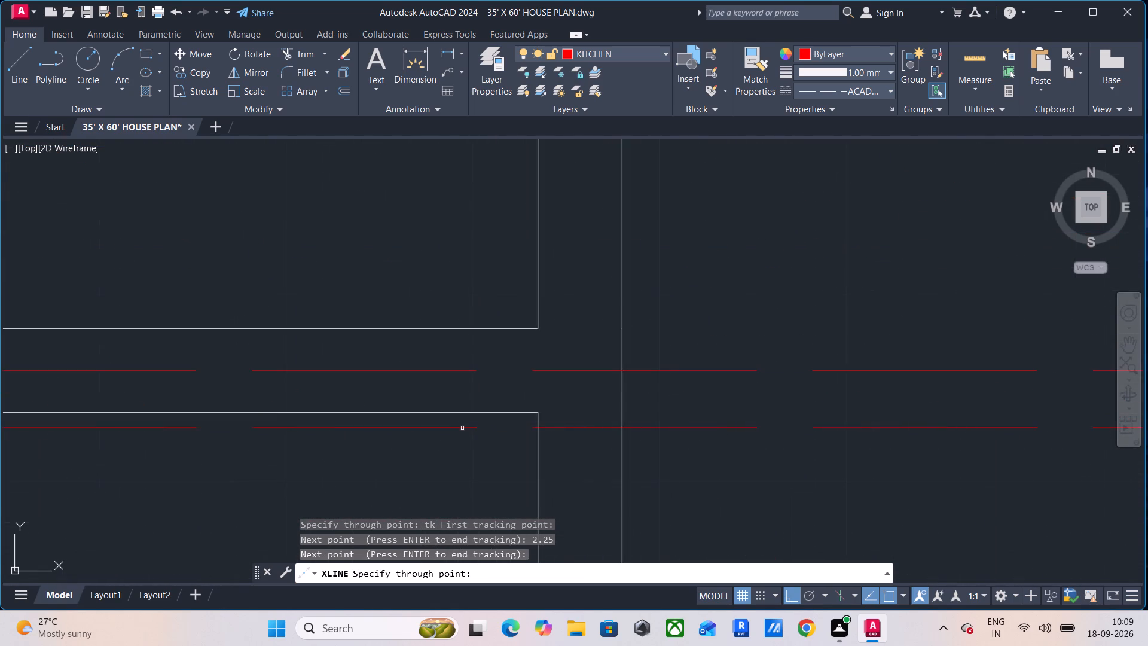
scroll(543, 300, up, 1)
scroll(543, 300, down, 5)
middle_drag(547, 310, 542, 568)
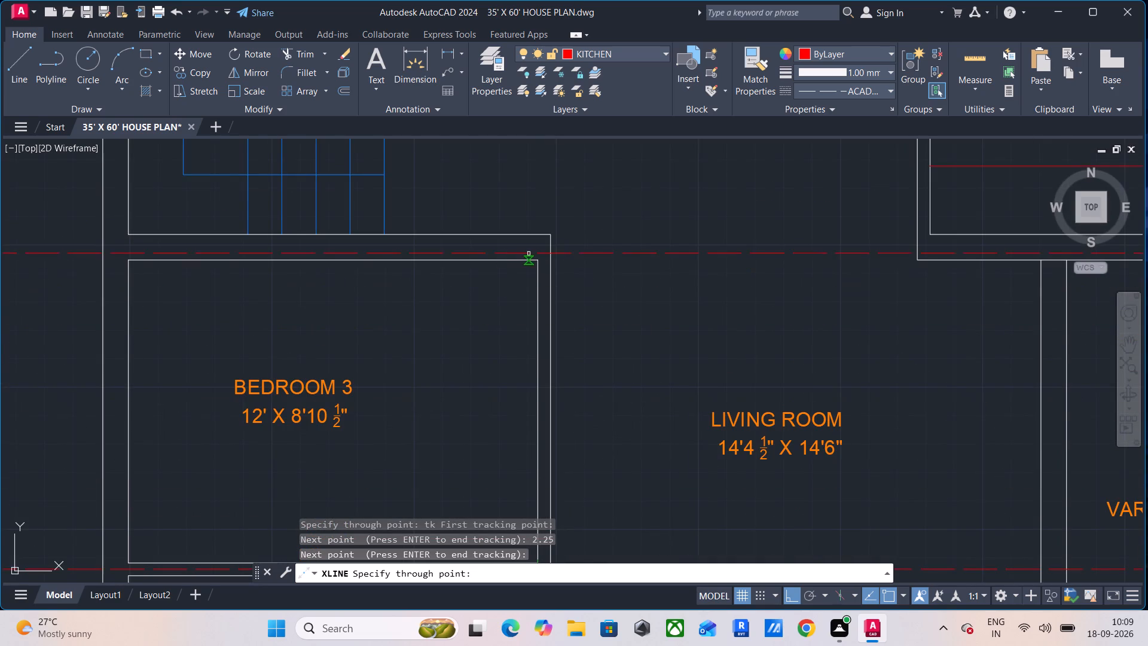
middle_drag(532, 268, 514, 431)
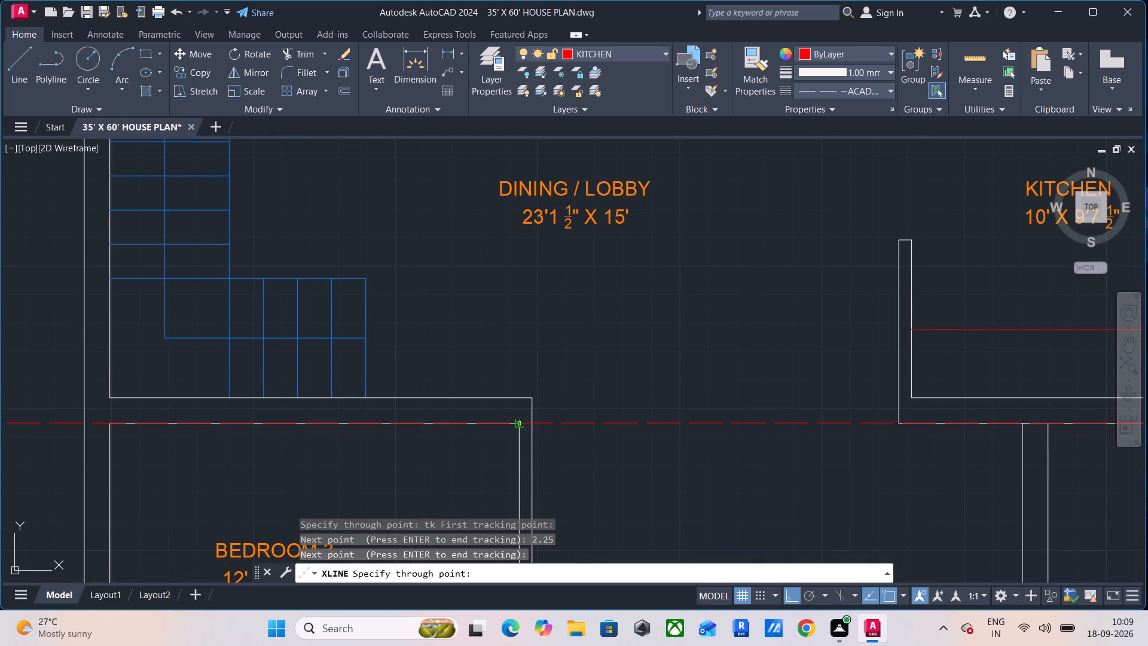
text(tk)
key(Return)
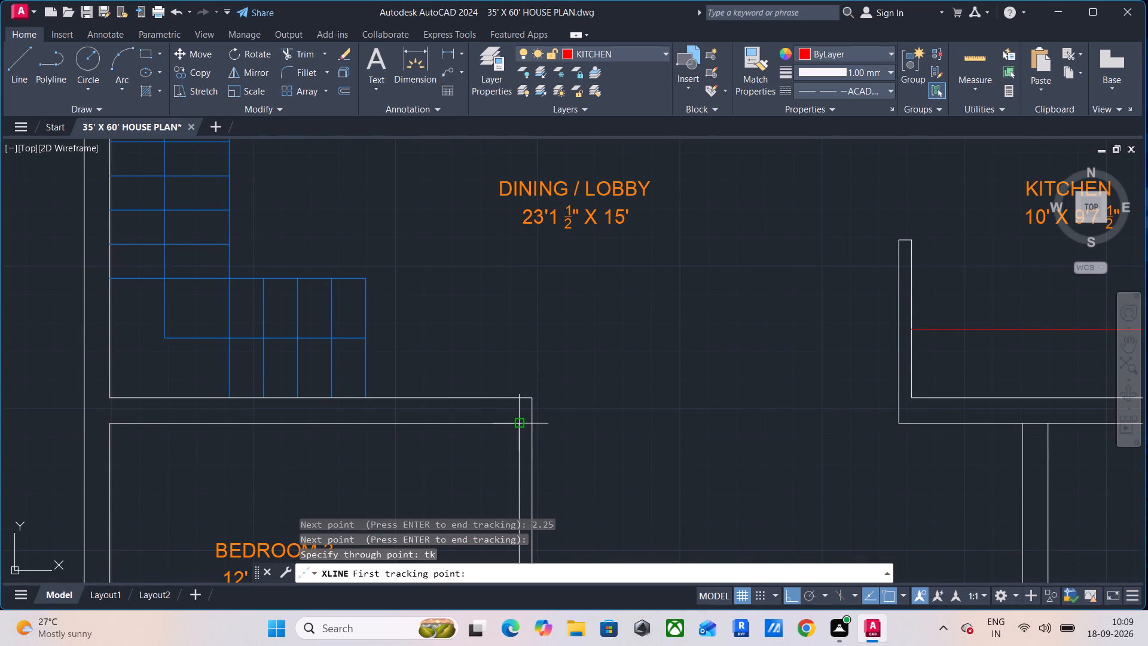
click(521, 421)
text(4.5)
key(Return)
key(Return)
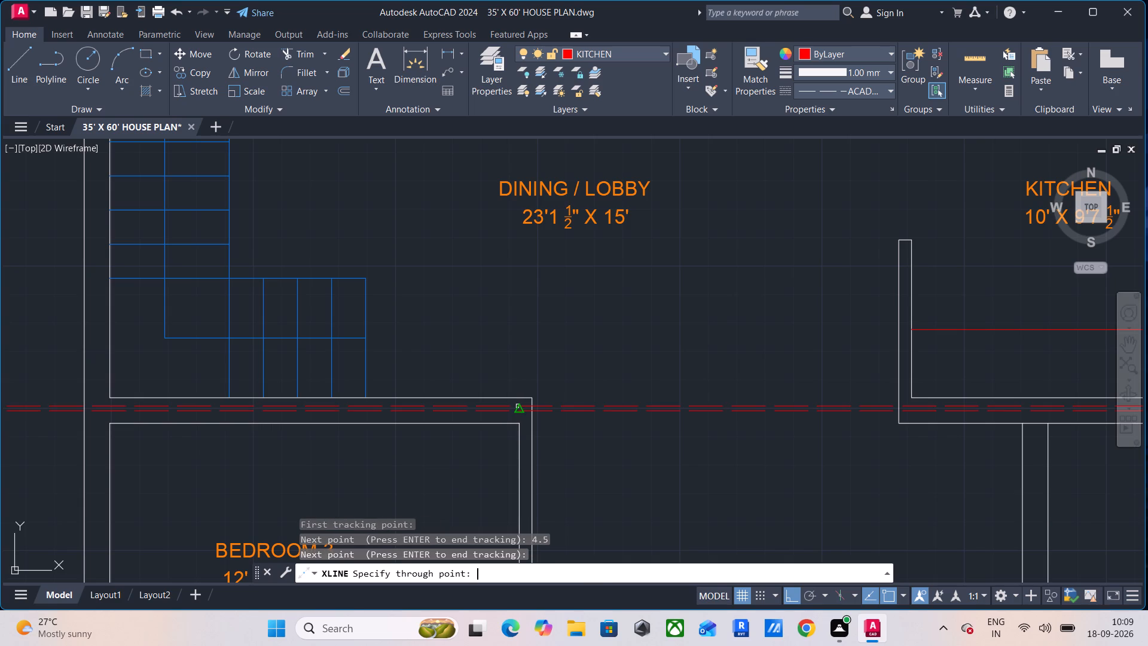
Add a horizontal construction line through the KITCHEN–STORE ROOM wall, tracked 2.25 from its outer corner on the lobby side toward STORE ROOM.
middle_drag(597, 326, 579, 423)
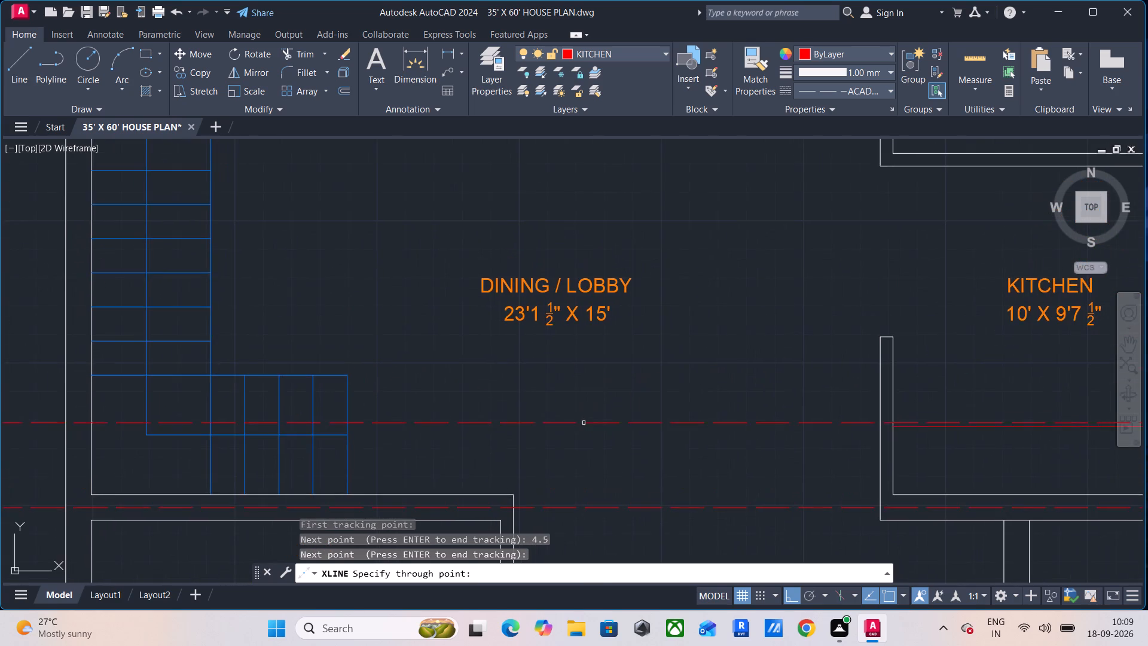
middle_drag(619, 416, 185, 356)
middle_drag(466, 379, 476, 322)
scroll(466, 379, up, 1)
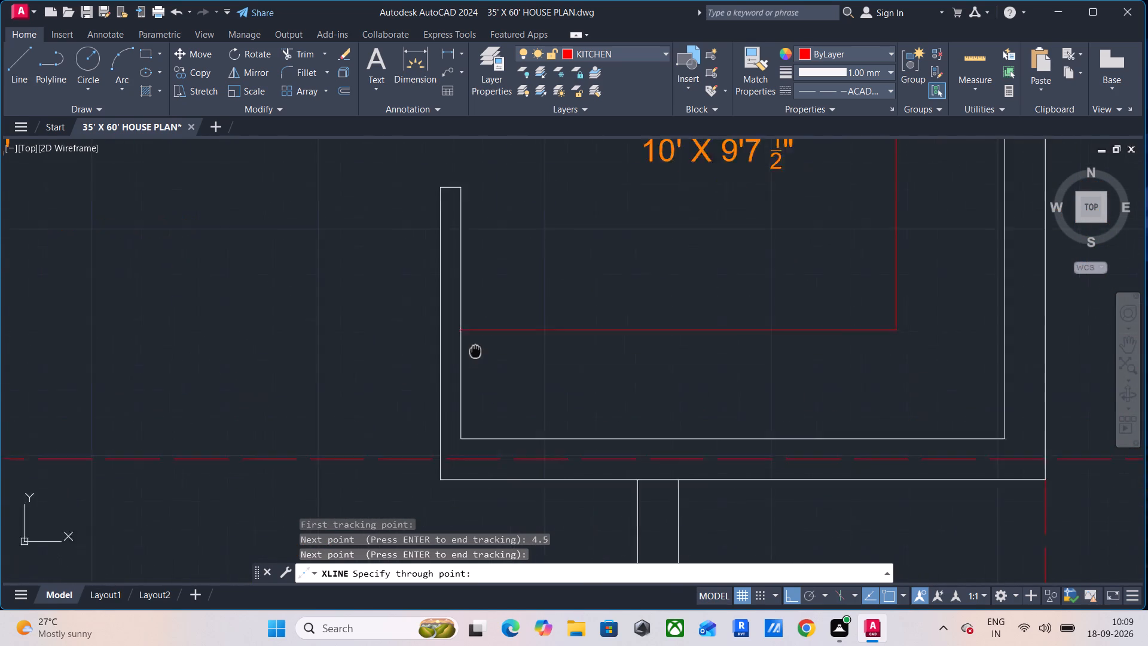
middle_drag(476, 322, 503, 540)
scroll(507, 376, down, 4)
middle_drag(495, 313, 482, 396)
scroll(491, 409, up, 4)
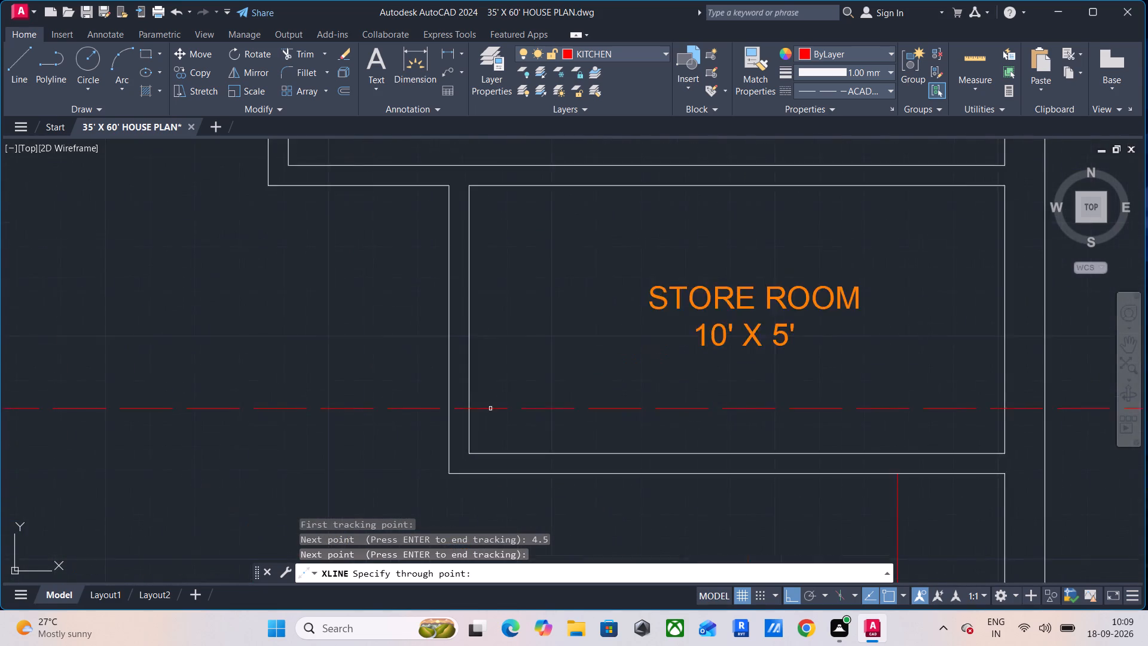
scroll(486, 410, up, 4)
middle_drag(478, 413, 474, 202)
scroll(493, 304, down, 3)
middle_drag(486, 331, 485, 248)
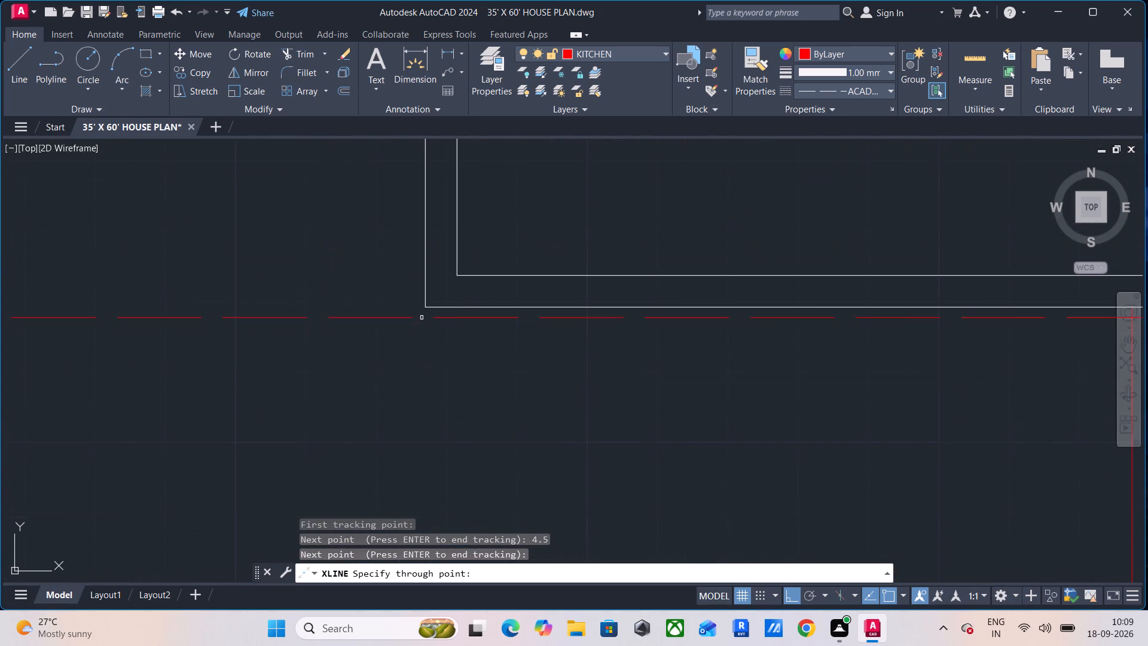
scroll(418, 316, up, 1)
text(tk)
key(Return)
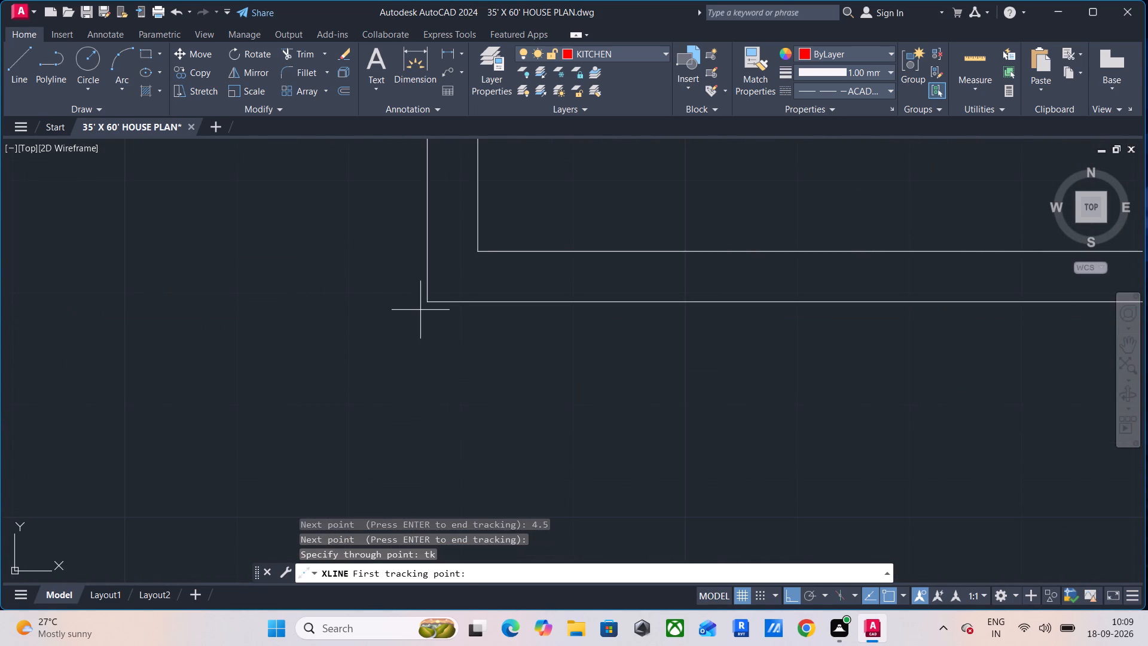
click(428, 298)
text(2.25)
key(Return)
key(Return)
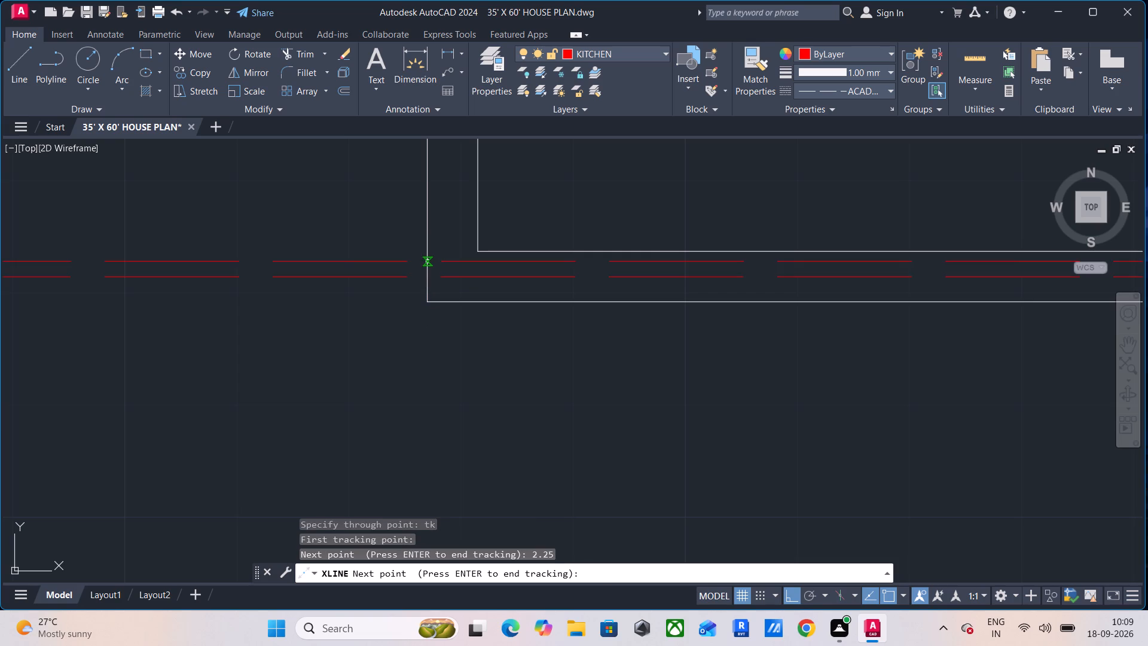
Add a horizontal construction line through the STORE ROOM–M. BEDROOM wall, tracked 2.25 from the lobby-side wall junction corner toward M. BEDROOM.
scroll(344, 269, down, 2)
middle_drag(355, 273, 376, 559)
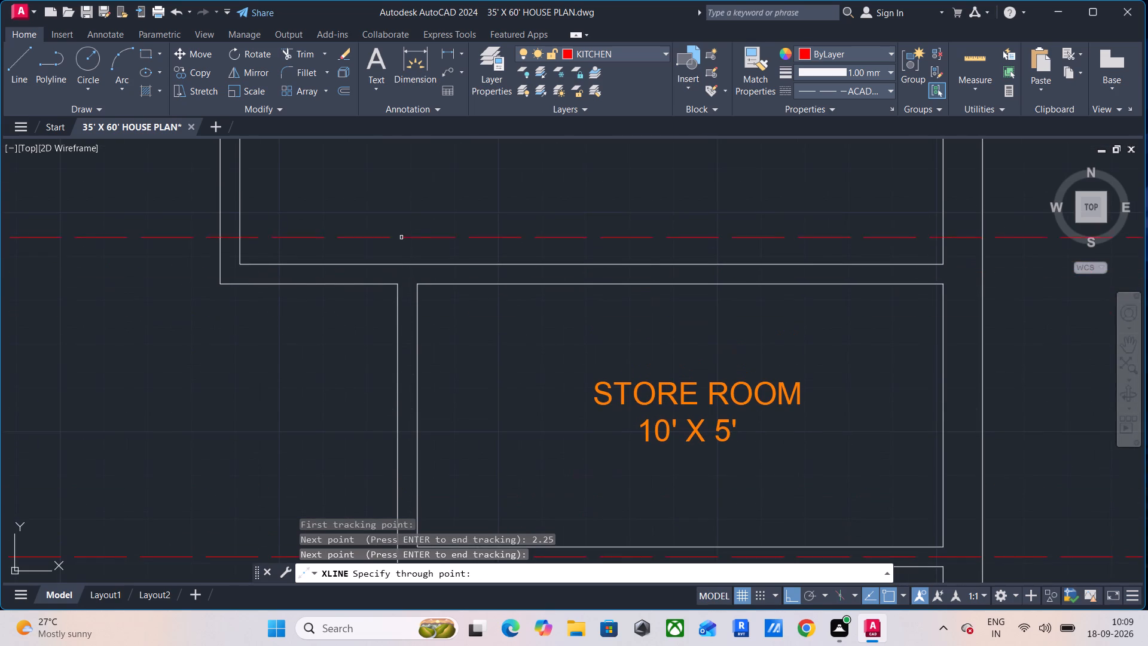
middle_drag(407, 310, 423, 343)
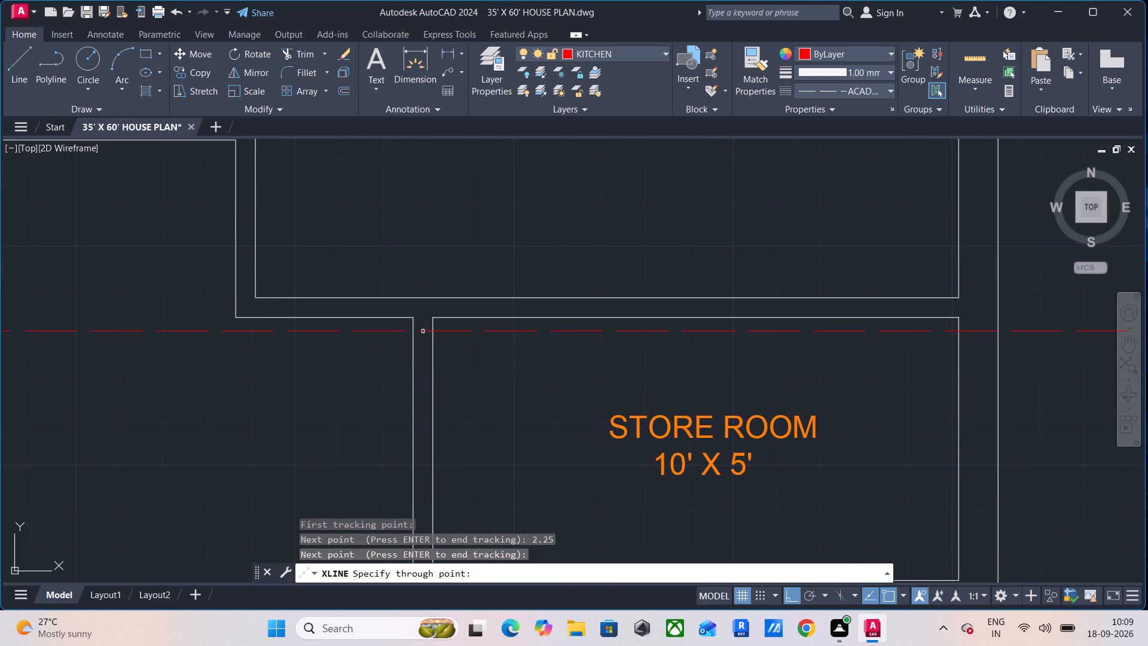
text(tk)
key(Return)
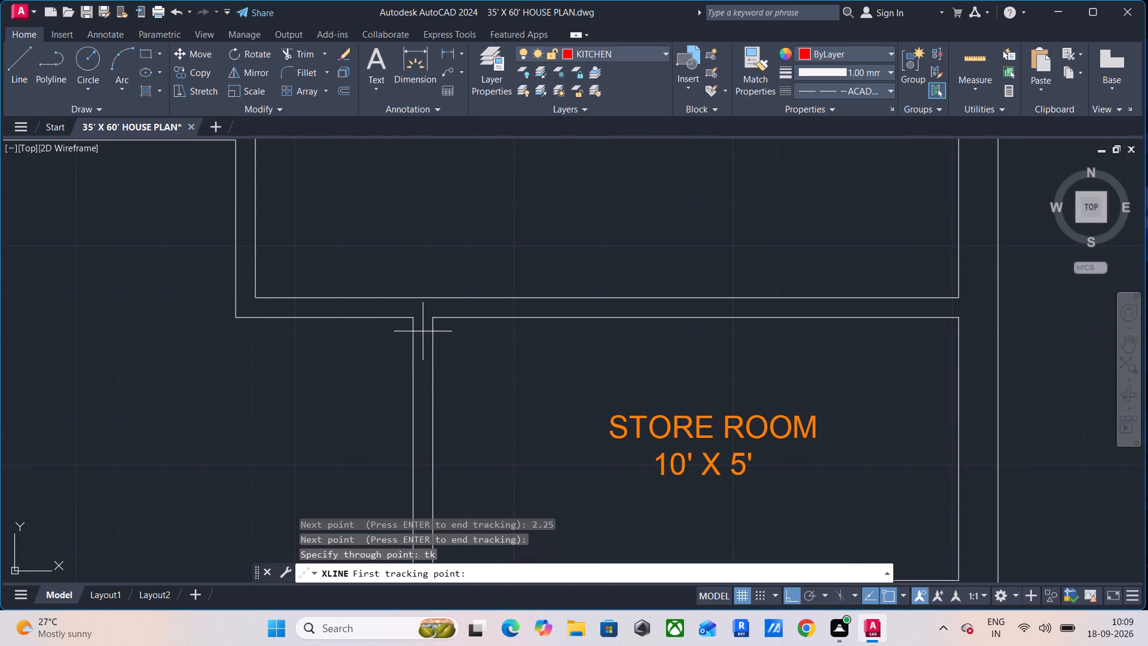
click(414, 319)
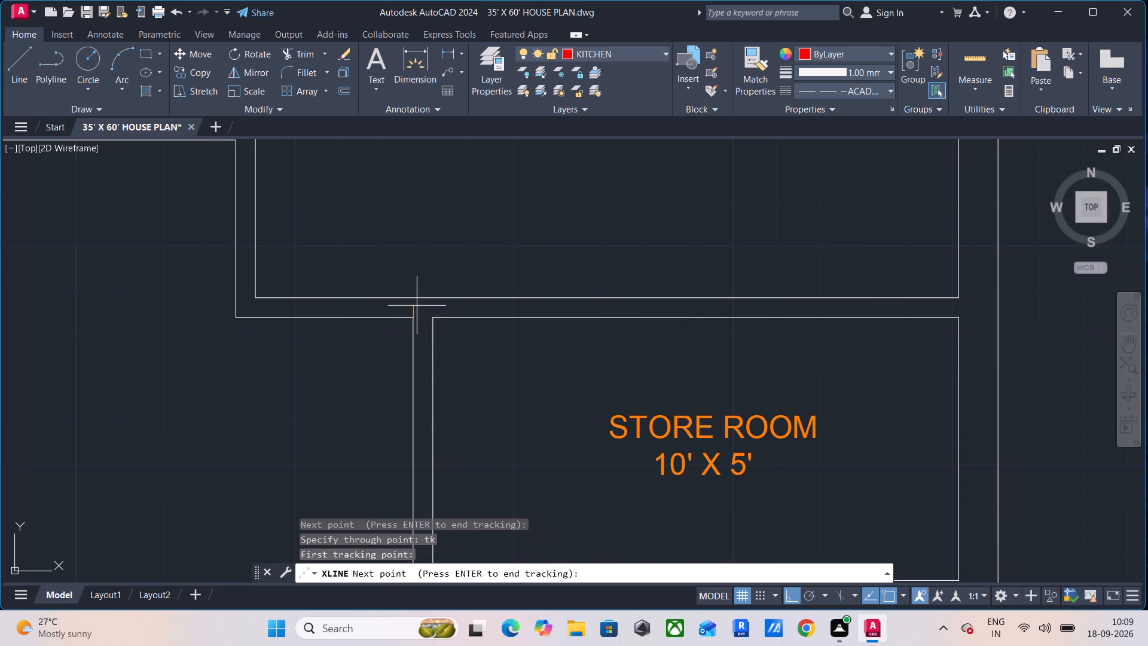
text(2.25)
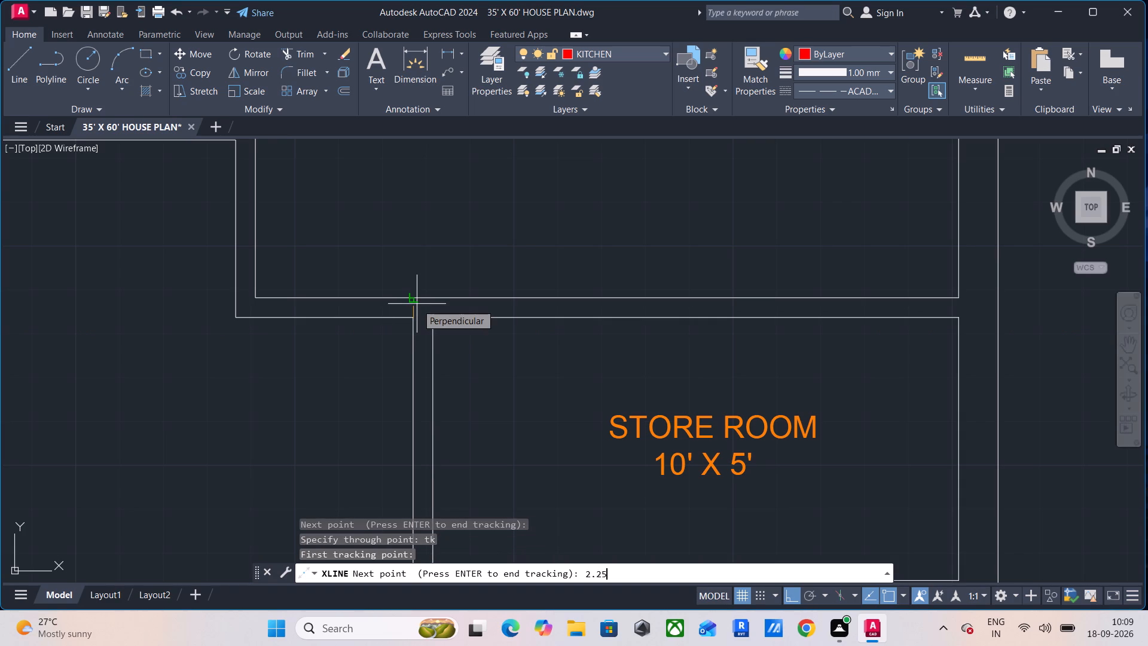
key(Return)
key(Return)
Add a horizontal construction line through BROOM 3's lobby-side wall, tracked 2.25 from the passage corner below it toward BROOM 3.
middle_drag(293, 239, 421, 342)
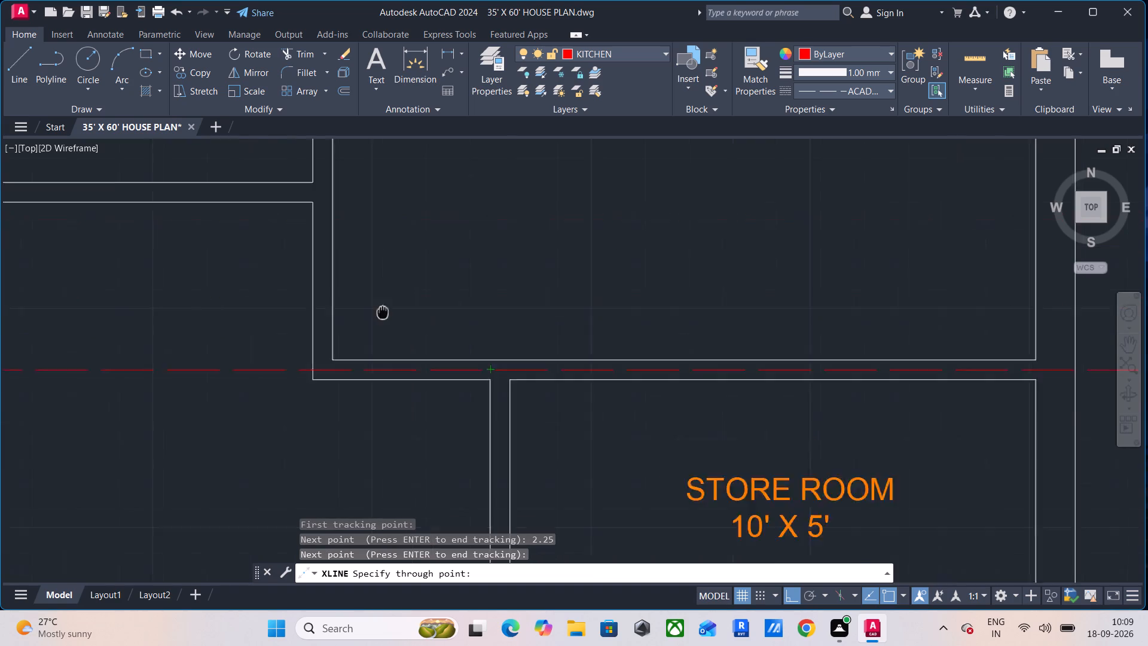
middle_drag(421, 342, 636, 397)
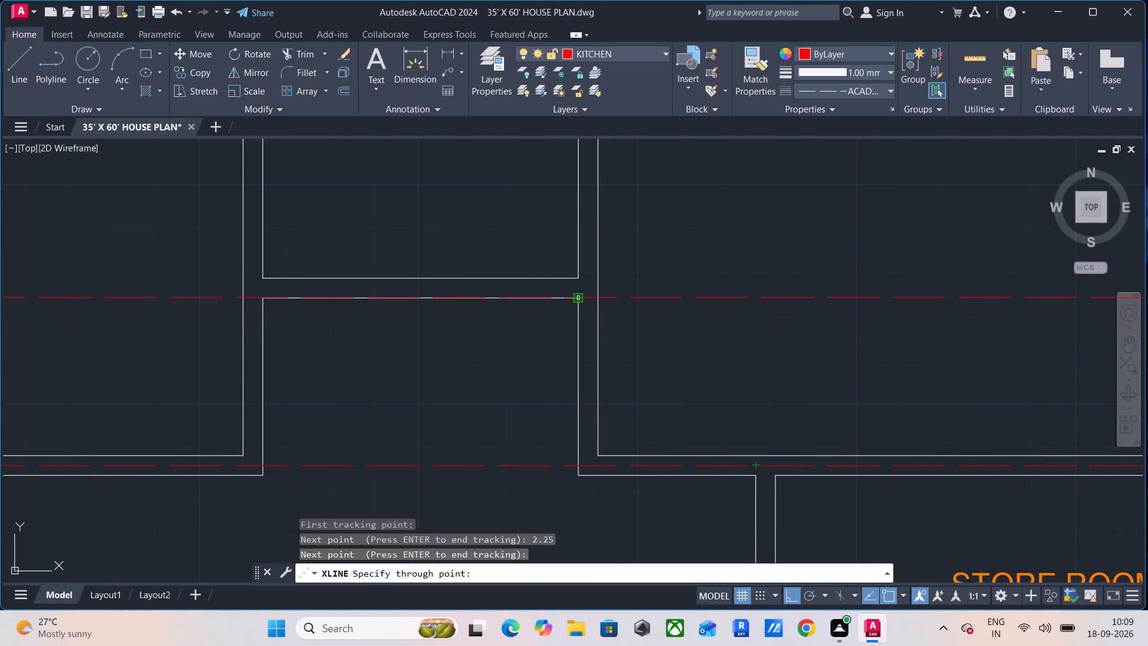
text(tk)
key(Return)
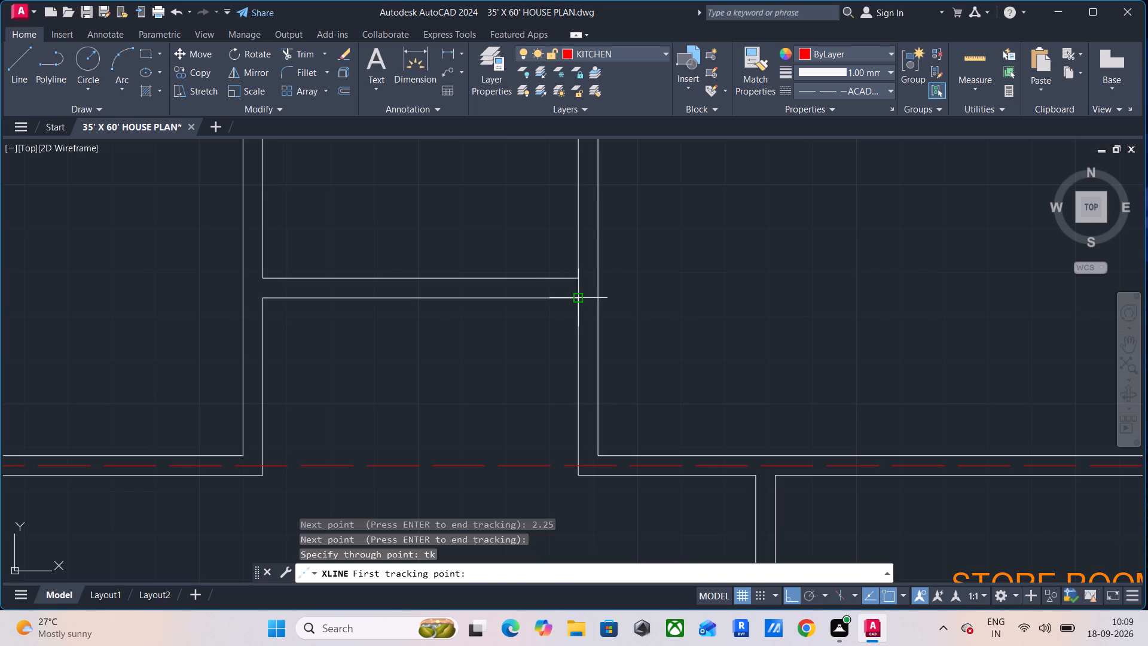
click(577, 297)
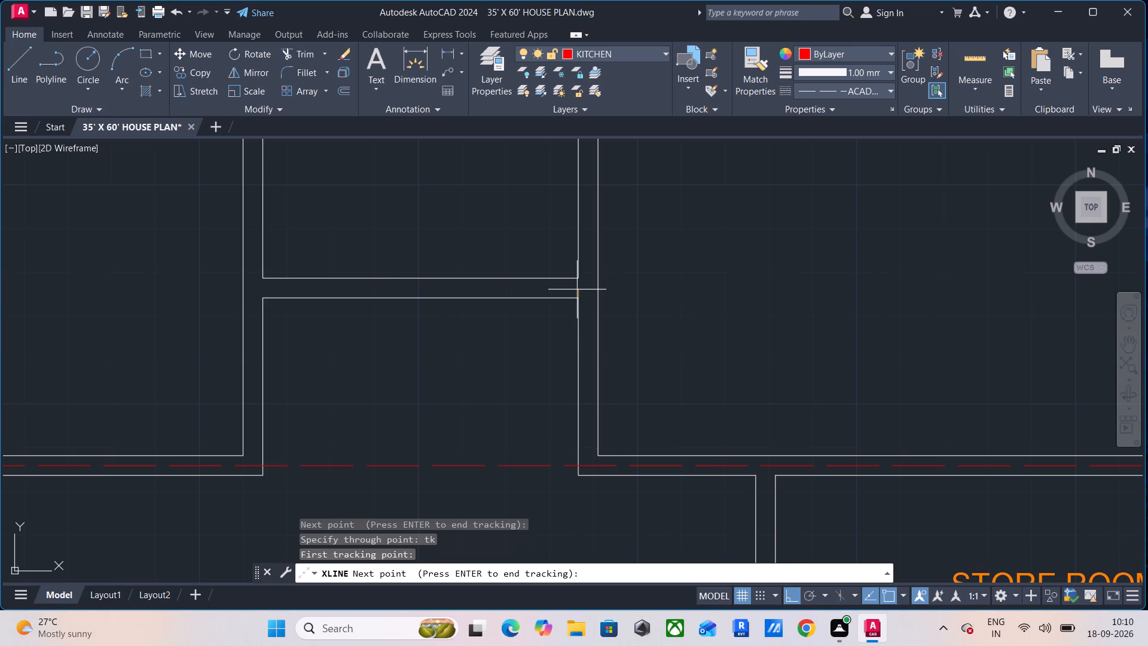
text(2.25)
key(Return)
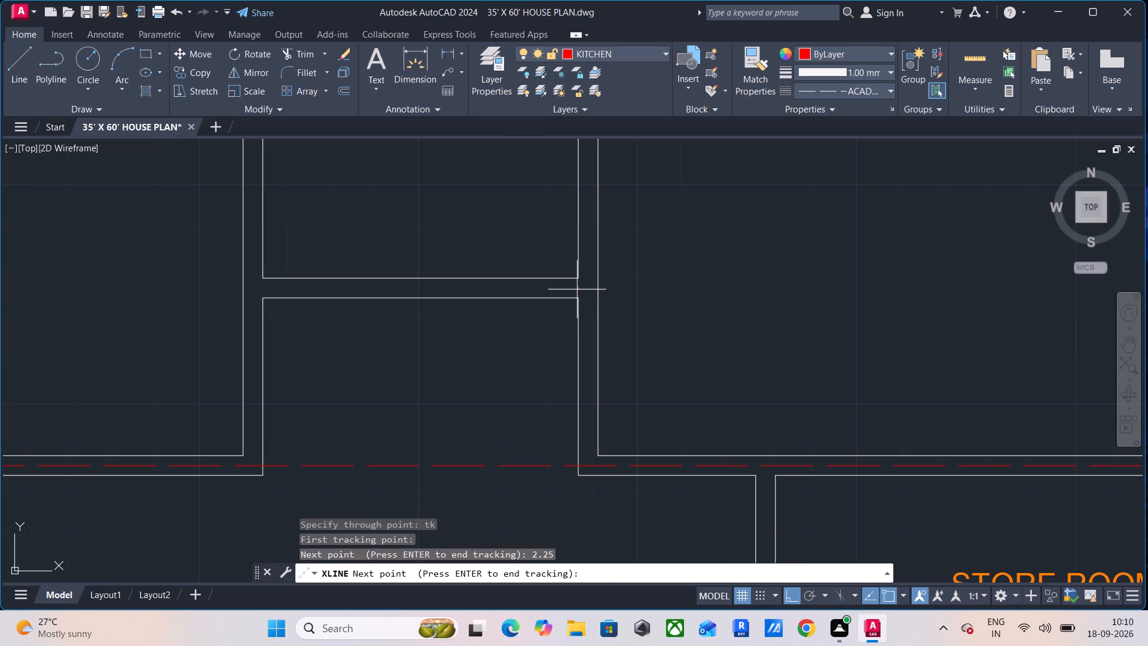
key(Return)
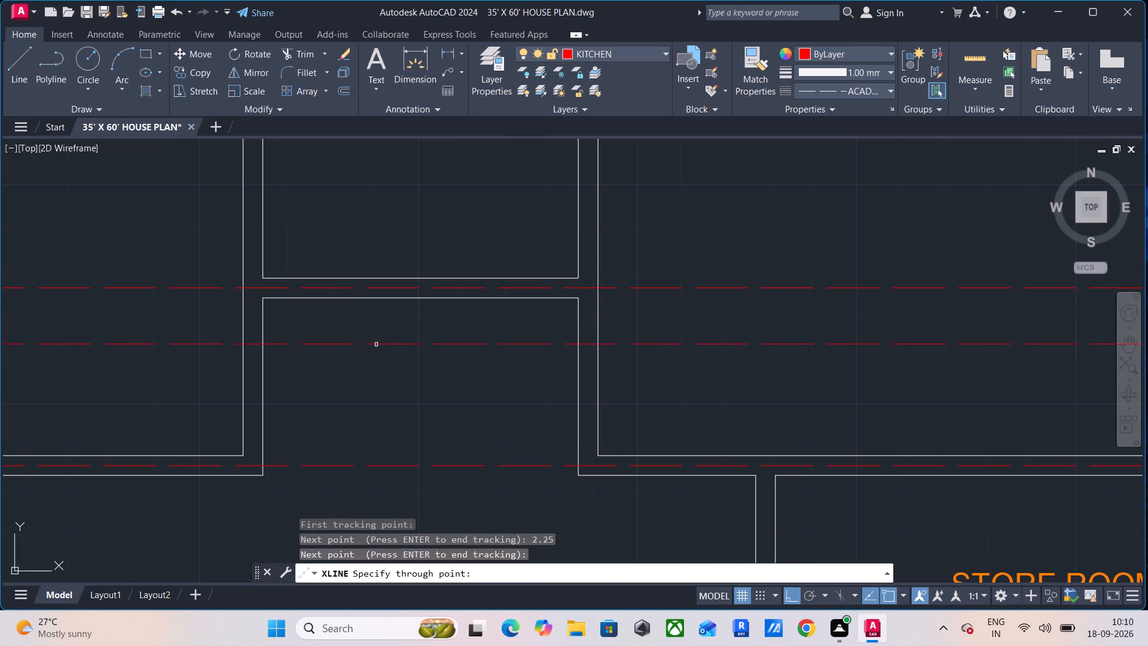
Add a horizontal construction line through the M. BEDROOM–BACK YARD wall, tracked 2.25 from M. BEDROOM's corner beside BROOM 3 toward BACK YARD.
middle_drag(337, 299, 442, 450)
scroll(463, 392, down, 3)
middle_drag(468, 379, 481, 465)
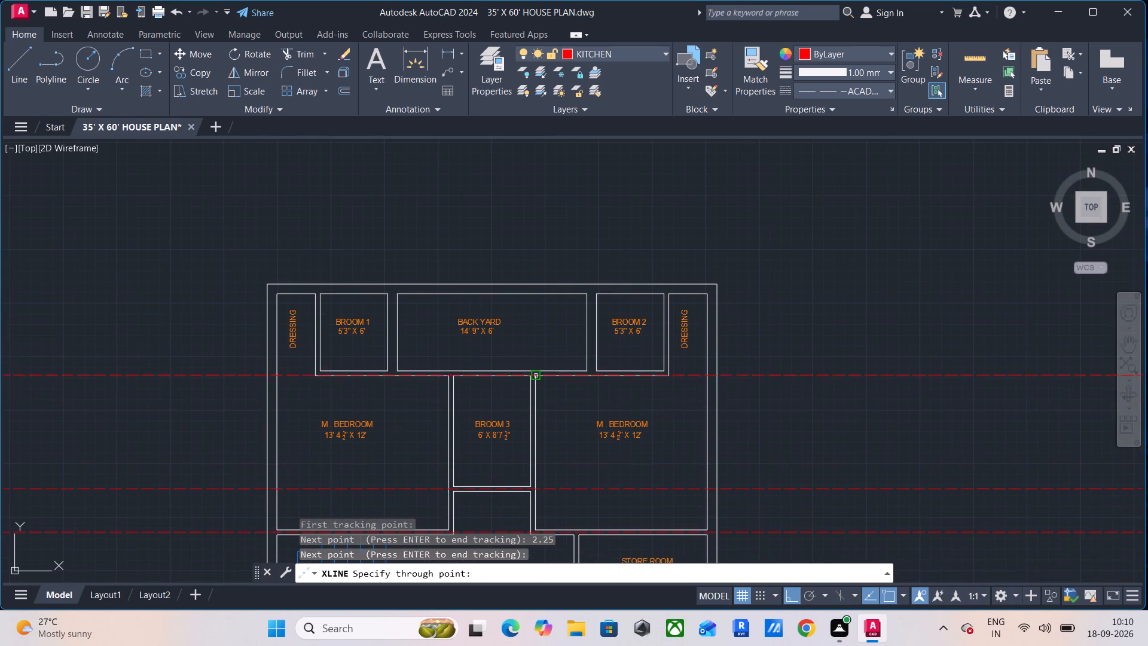
scroll(539, 376, up, 5)
text(tk)
key(Return)
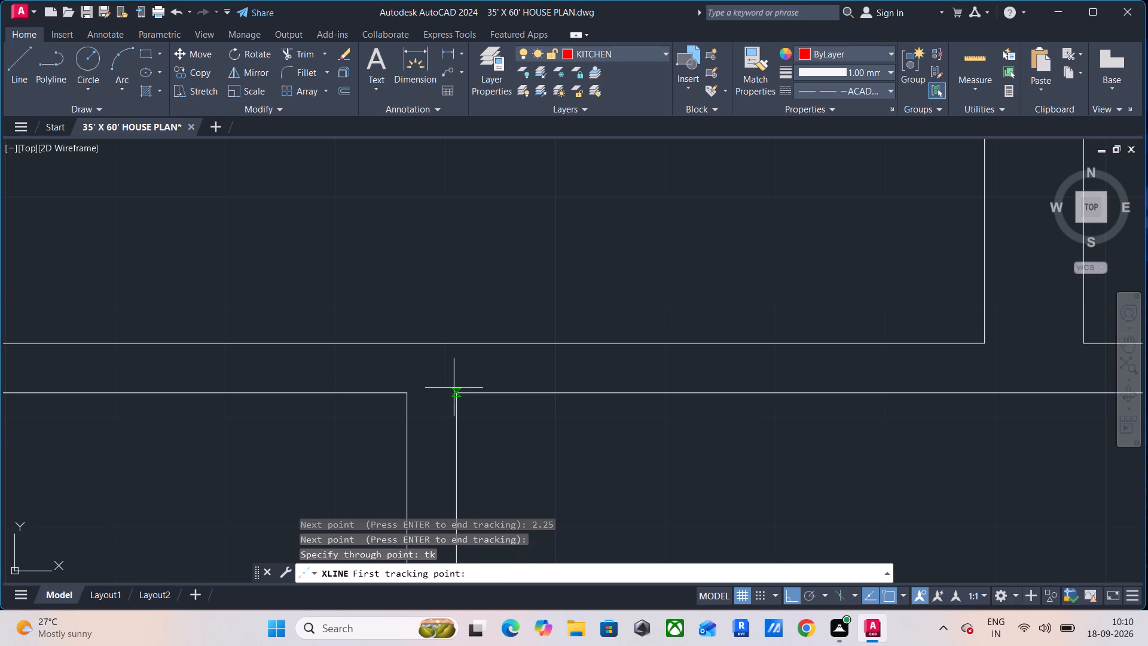
click(457, 391)
text(2.25)
key(Return)
key(Return)
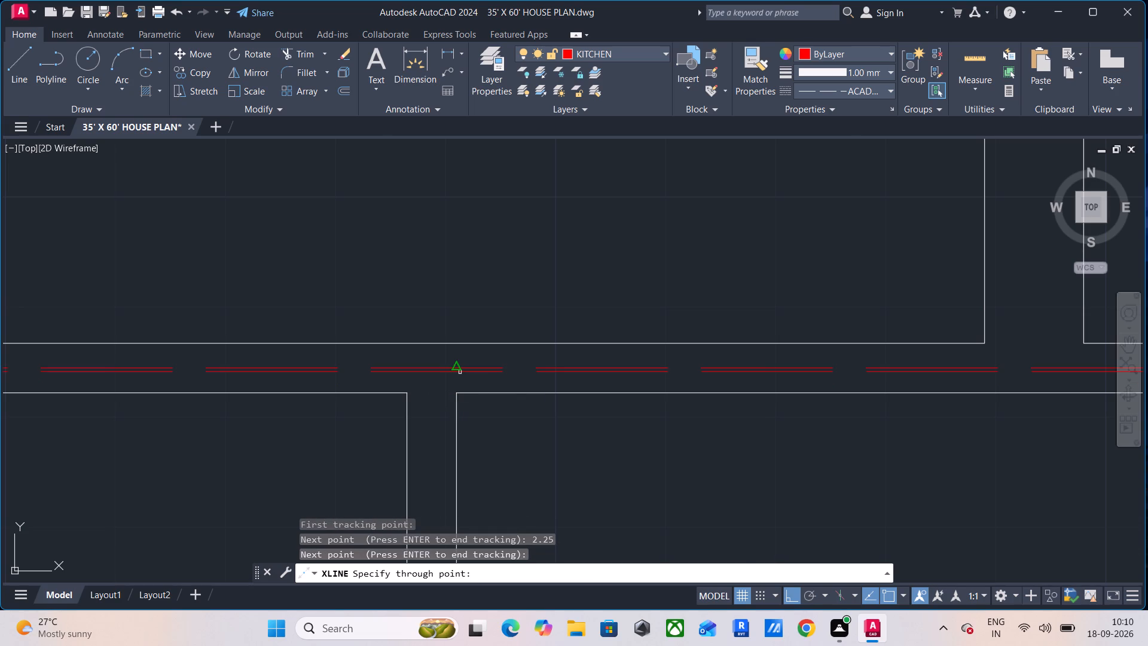
Add a horizontal construction line through the outer wall behind BACK YARD, tracked 4.5 outward from BACK YARD's inner corner beside BROOM 2.
scroll(460, 374, down, 4)
scroll(547, 246, up, 2)
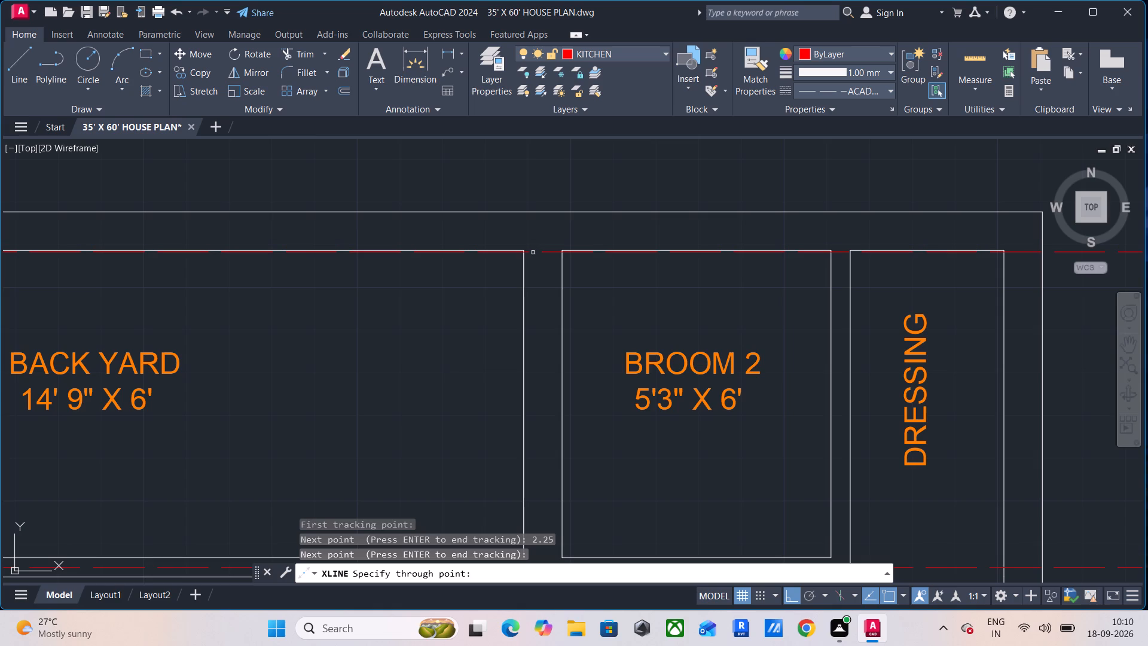
text(tk)
key(Return)
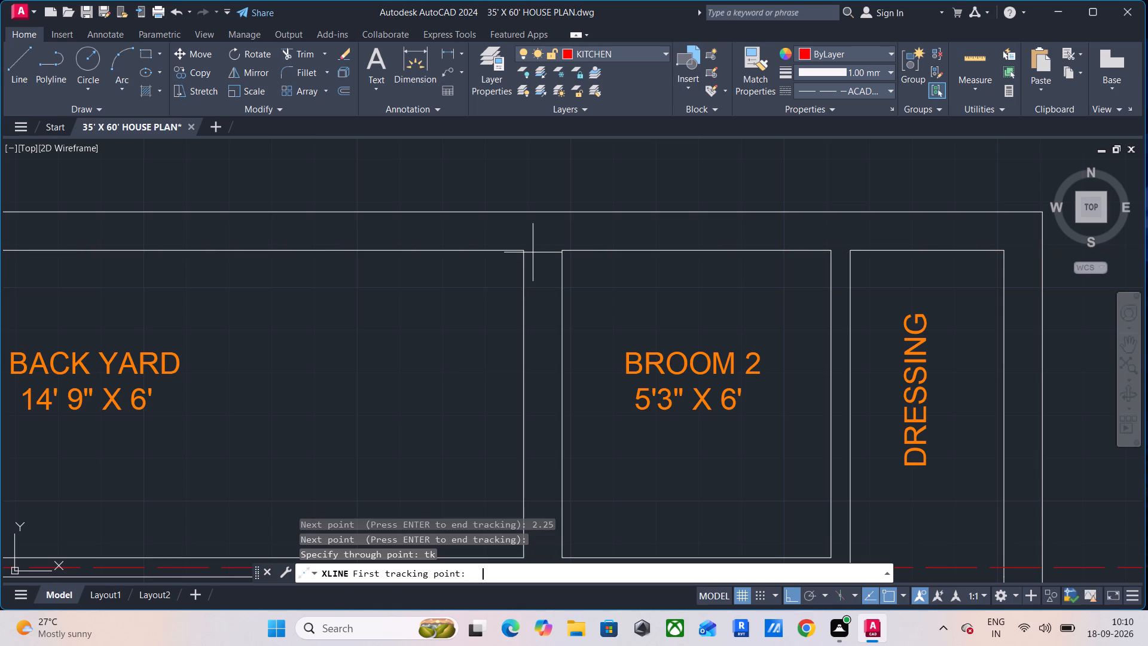
click(521, 252)
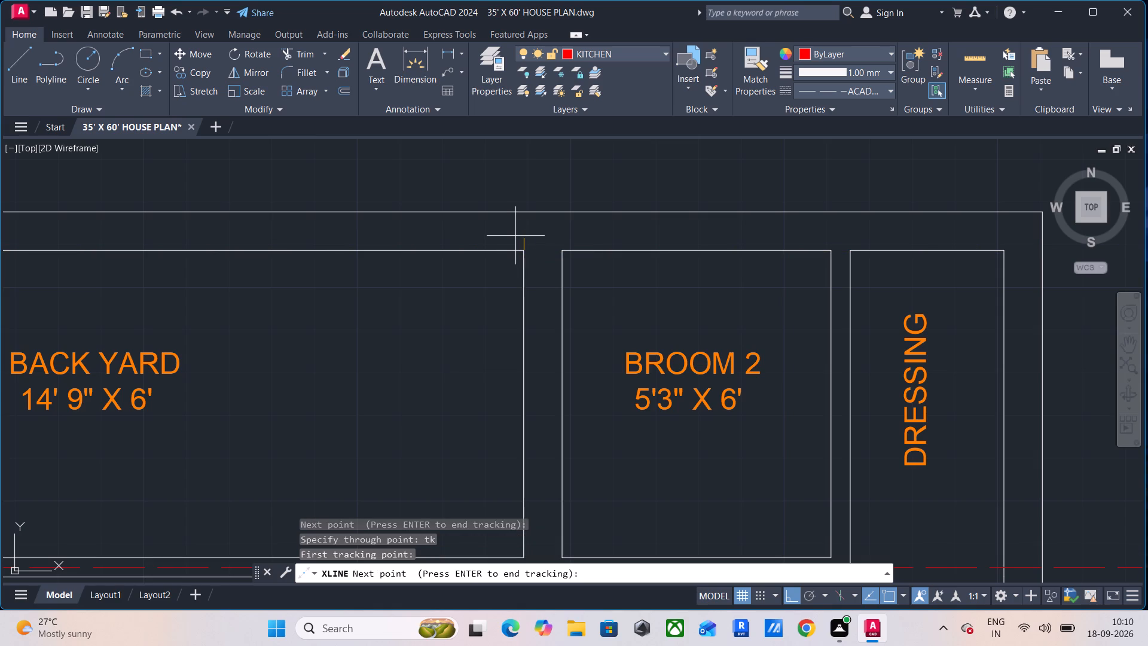
text(4.5)
key(Return)
key(Return)
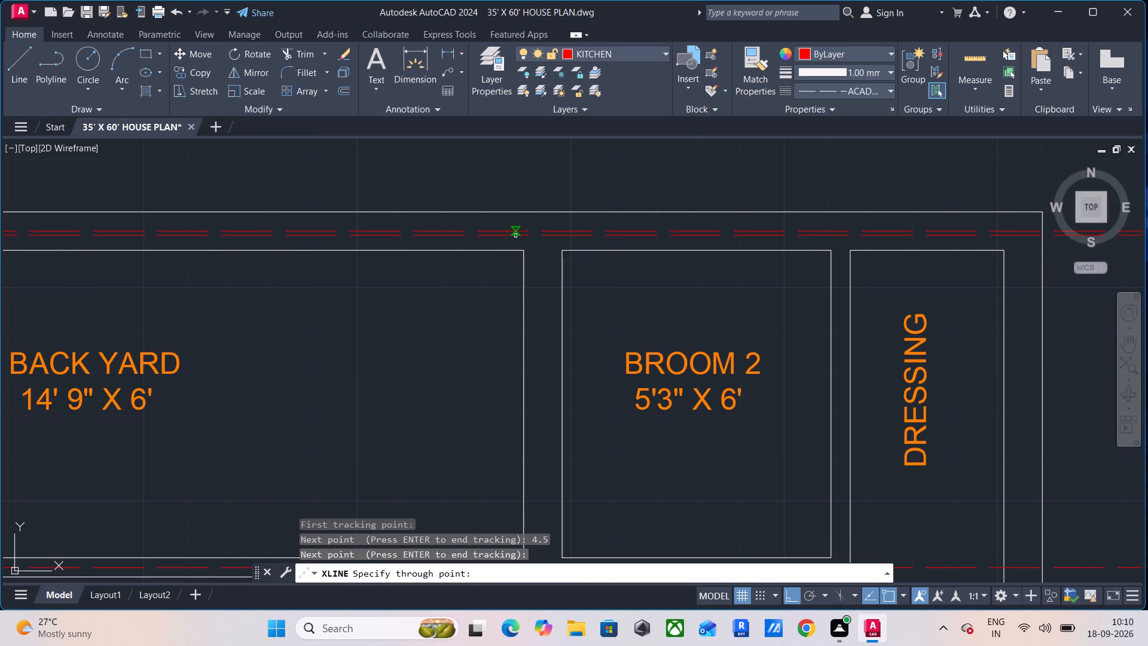
Add a horizontal construction line through BROOM 4's front outer wall, tracked 4.5 from its outer west corner toward BROOM 4, and end the series.
scroll(564, 252, down, 5)
middle_drag(529, 345, 518, 206)
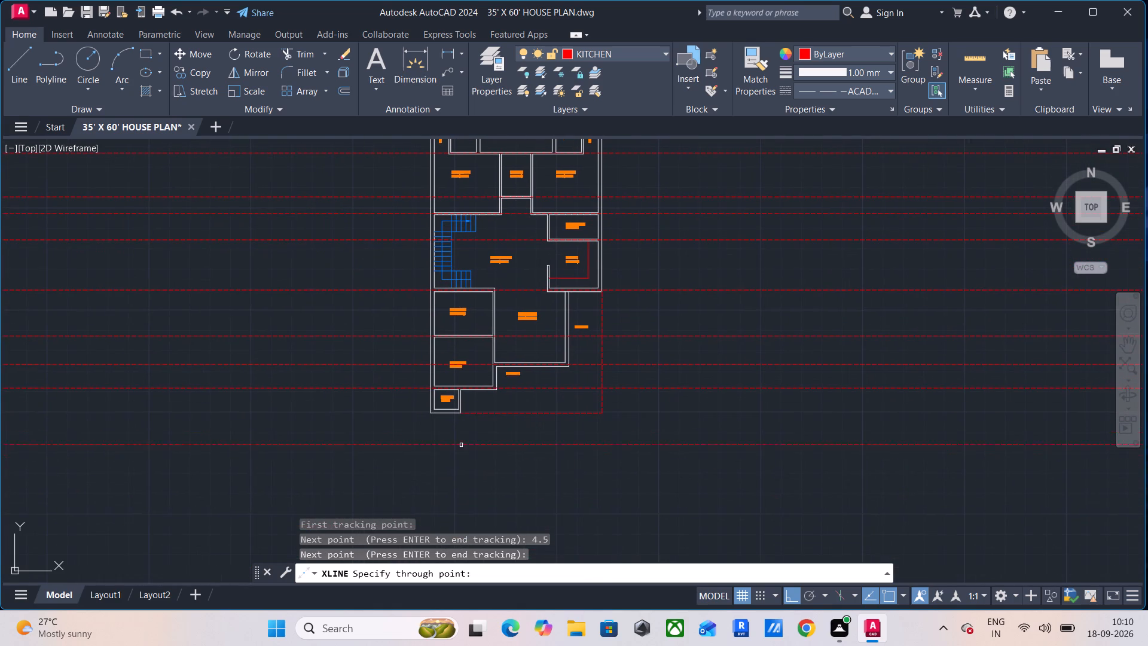
scroll(448, 421, up, 5)
scroll(219, 349, up, 4)
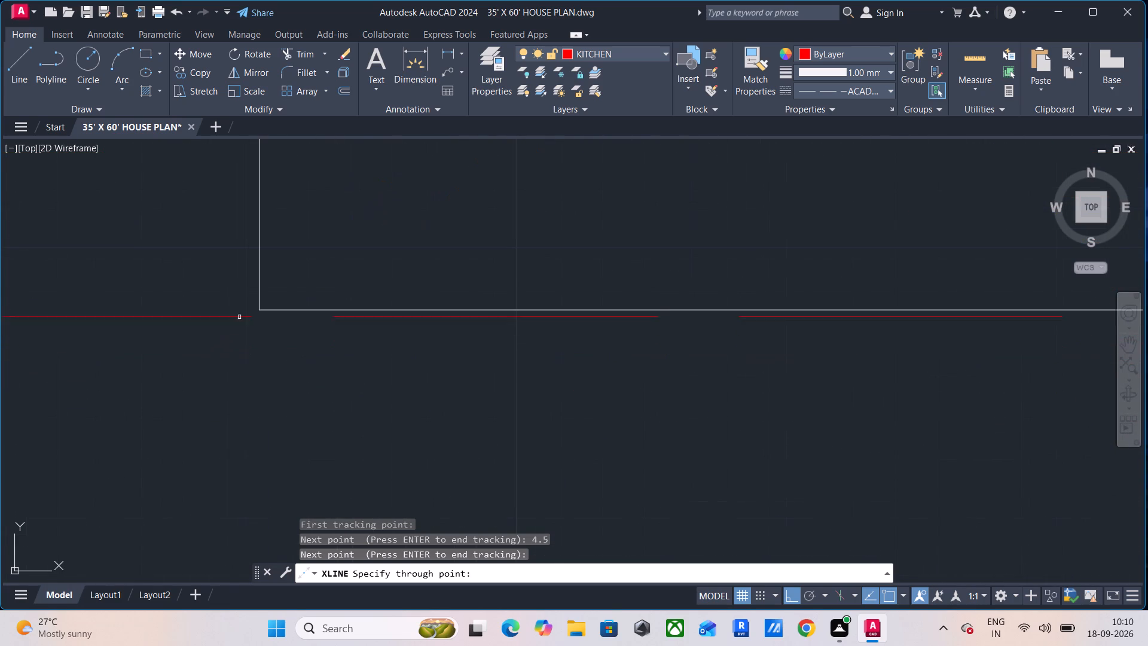
text(tk)
key(space)
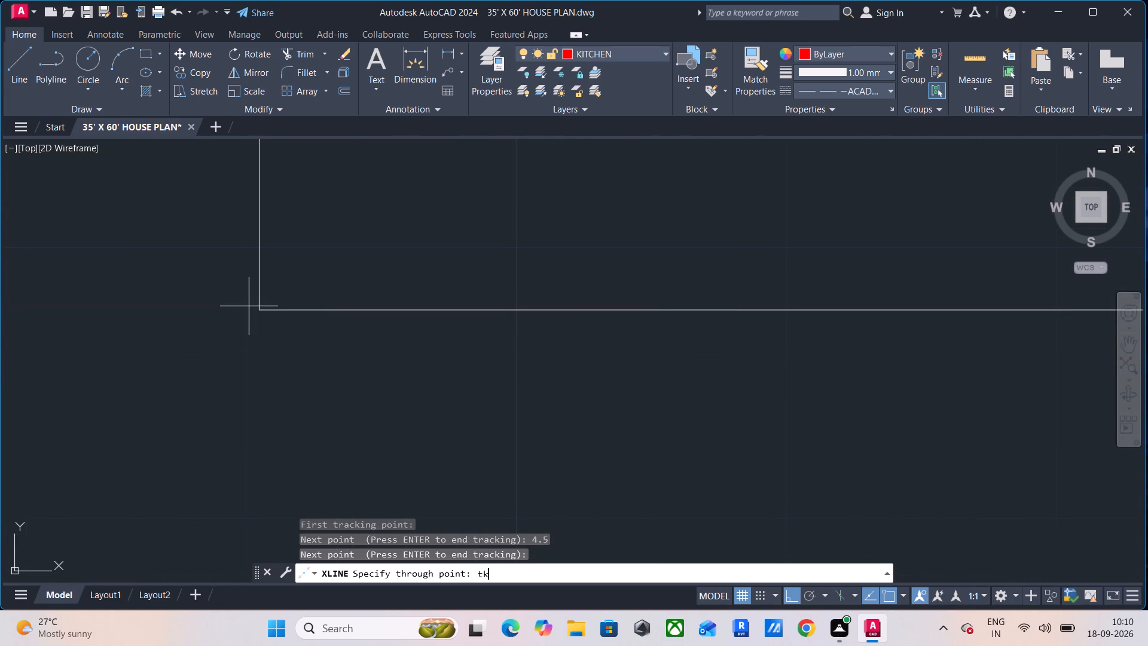
click(258, 308)
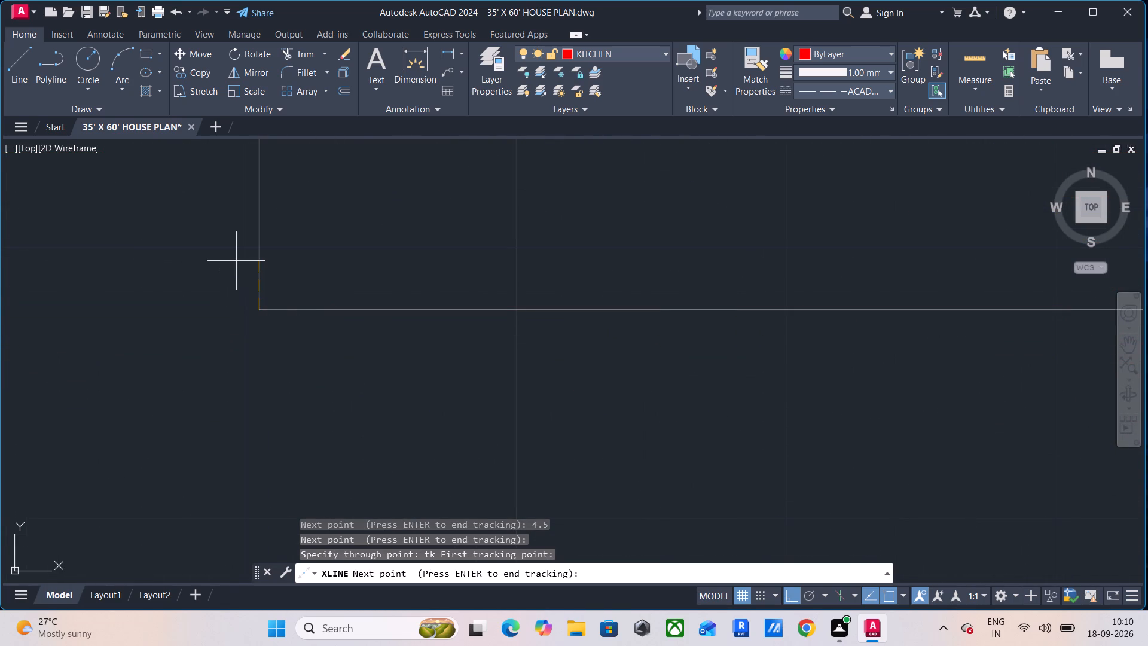
text(4.5)
key(Return)
key(Return)
scroll(248, 269, down, 4)
middle_drag(294, 294, 299, 323)
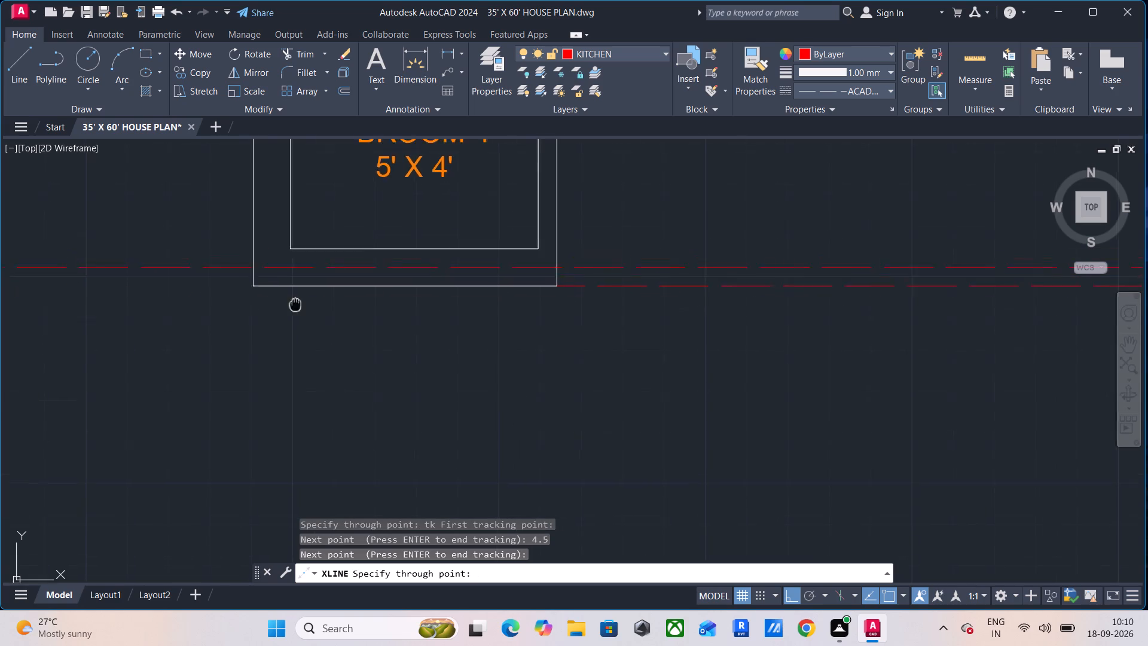
middle_drag(299, 323, 332, 468)
scroll(339, 379, down, 2)
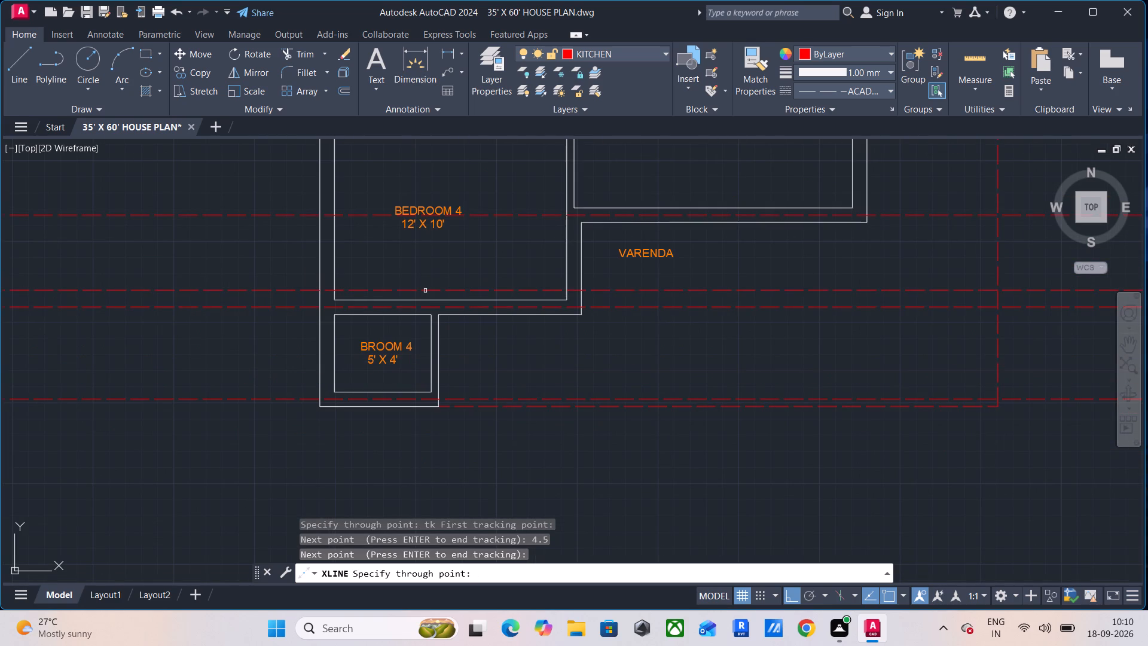
key(Escape)
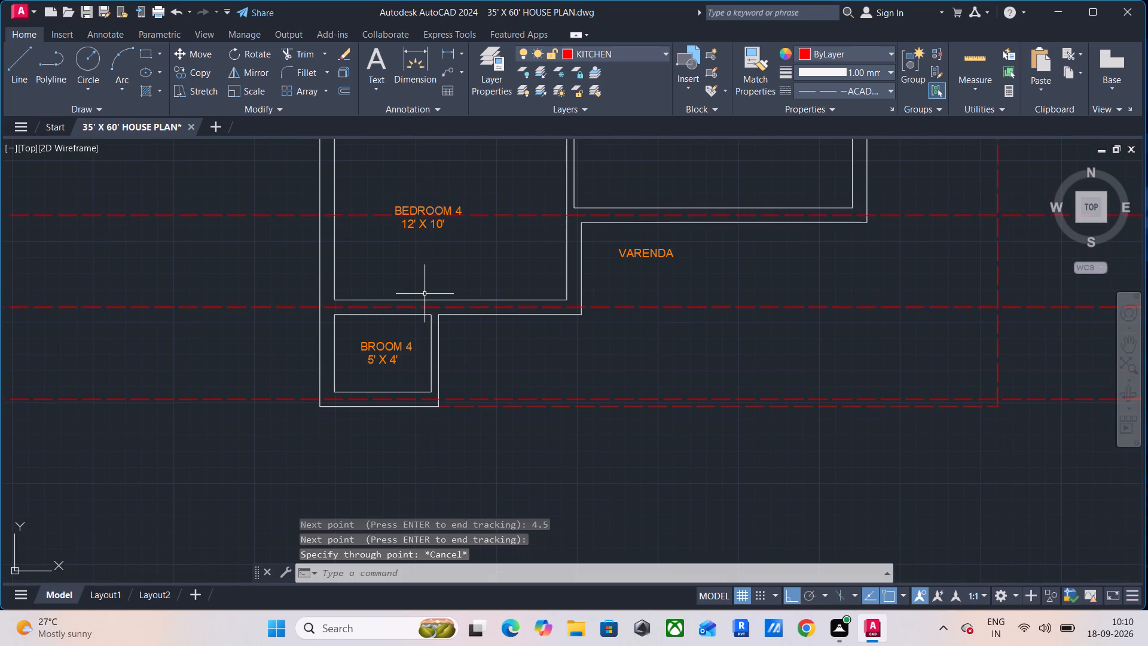
Add a vertical construction line through the plan's west outer wall, tracked 4.5 inward from BROOM 4's outer front corner.
key(space)
key(v)
key(space)
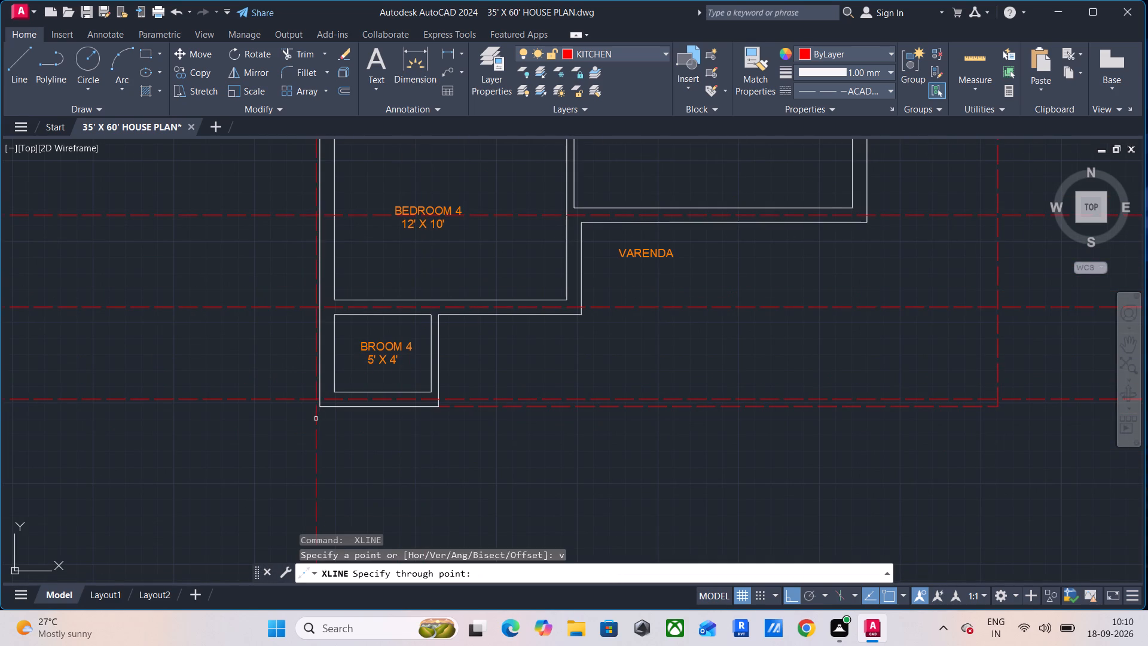
scroll(319, 418, up, 5)
text(tk)
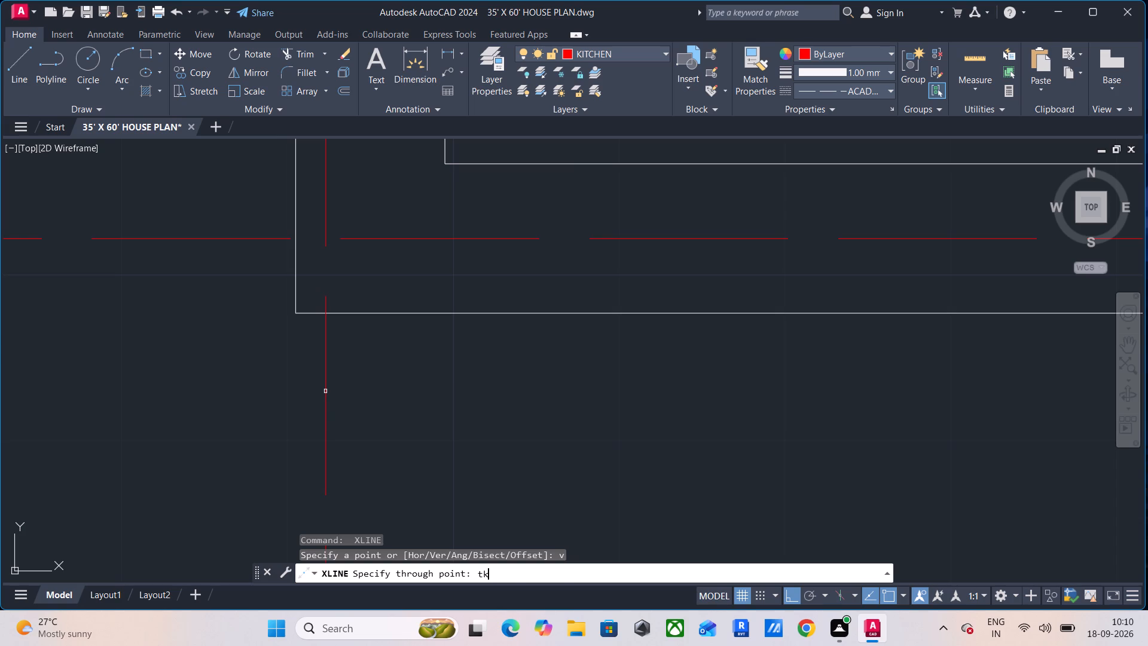
key(space)
click(298, 309)
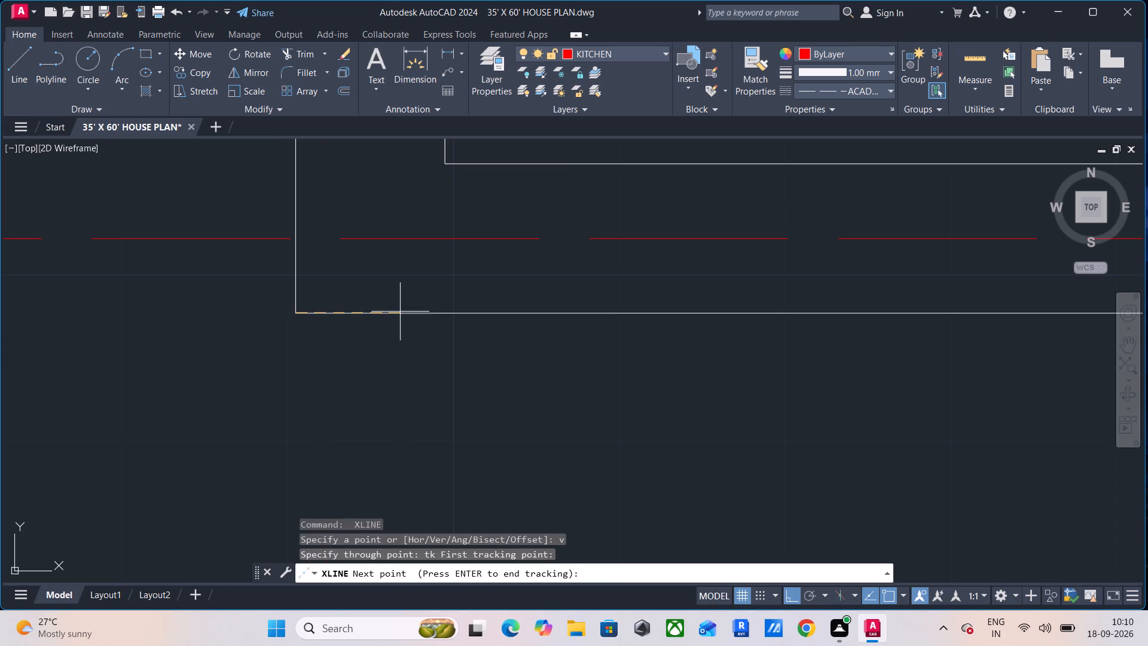
text(4.5)
key(Return)
key(Return)
Add a vertical construction line through BROOM 4's veranda-side wall, tracked 2.25 from its outer front corner toward BROOM 4.
scroll(365, 311, down, 3)
middle_drag(409, 310, 414, 390)
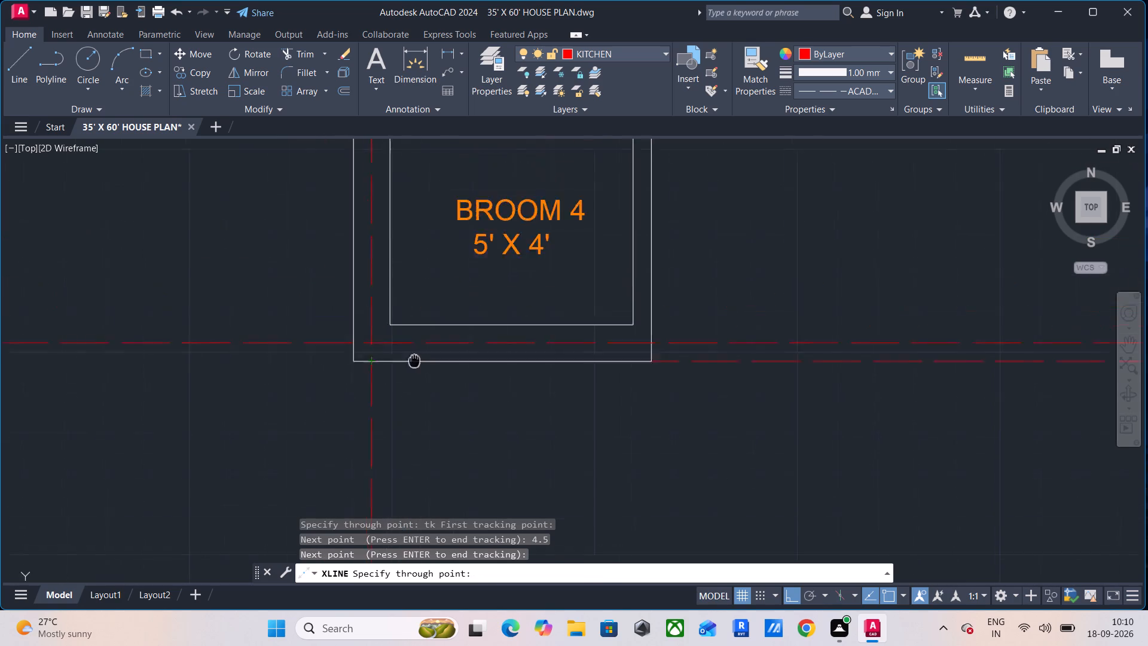
middle_drag(414, 390, 399, 429)
scroll(698, 428, up, 3)
middle_drag(662, 416, 602, 386)
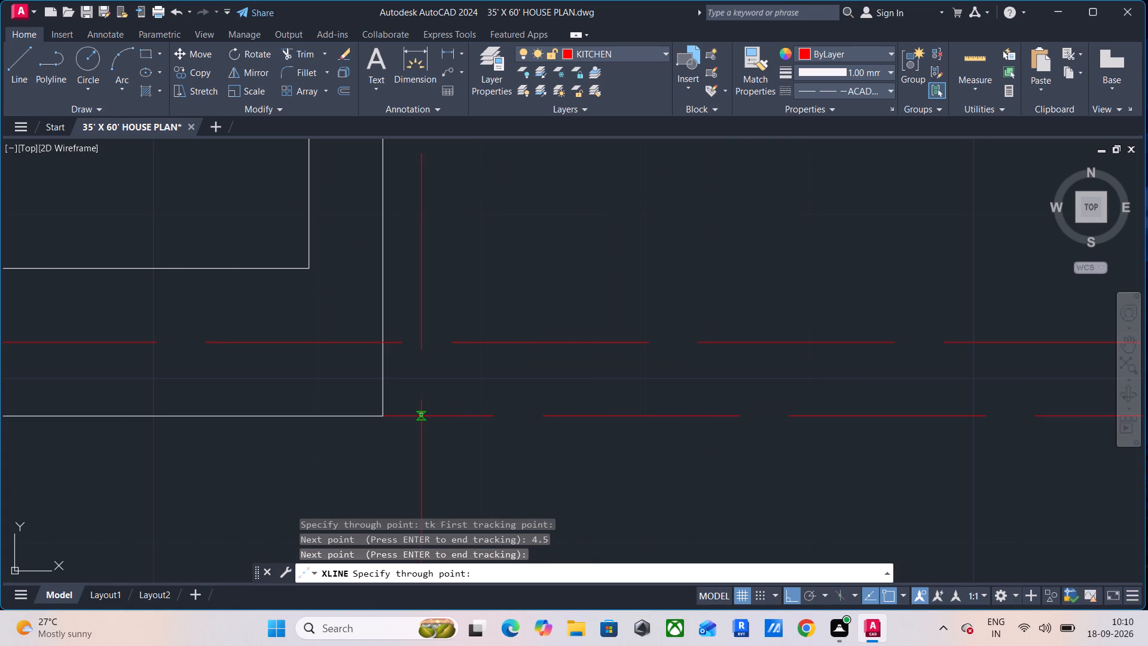
key(t)
key(k)
key(space)
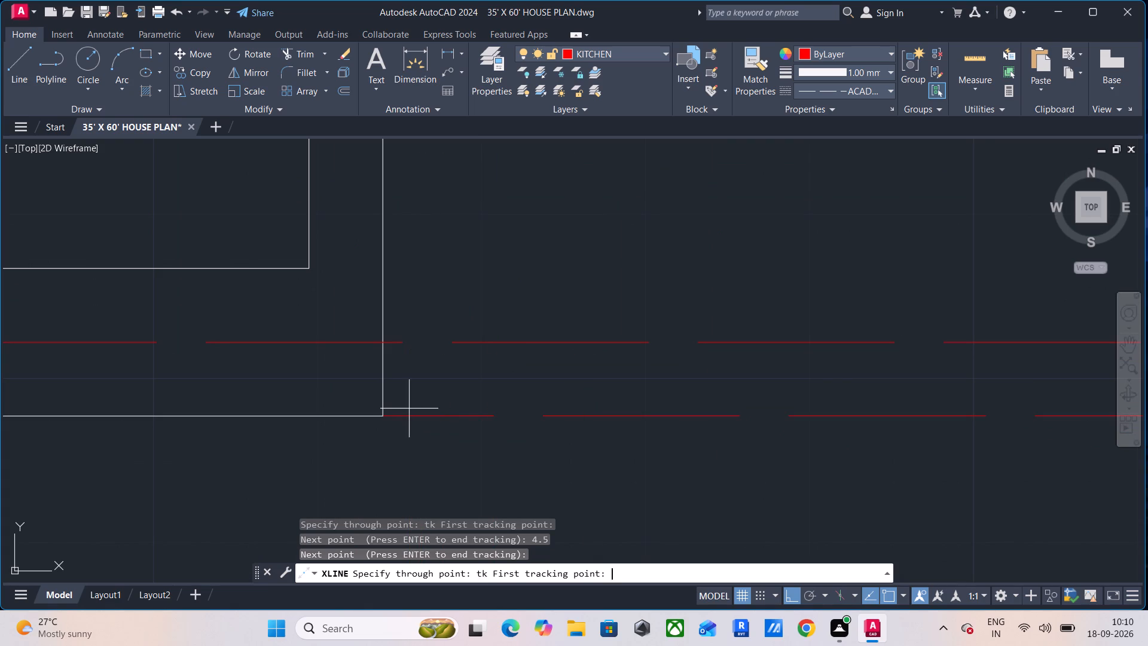
click(380, 414)
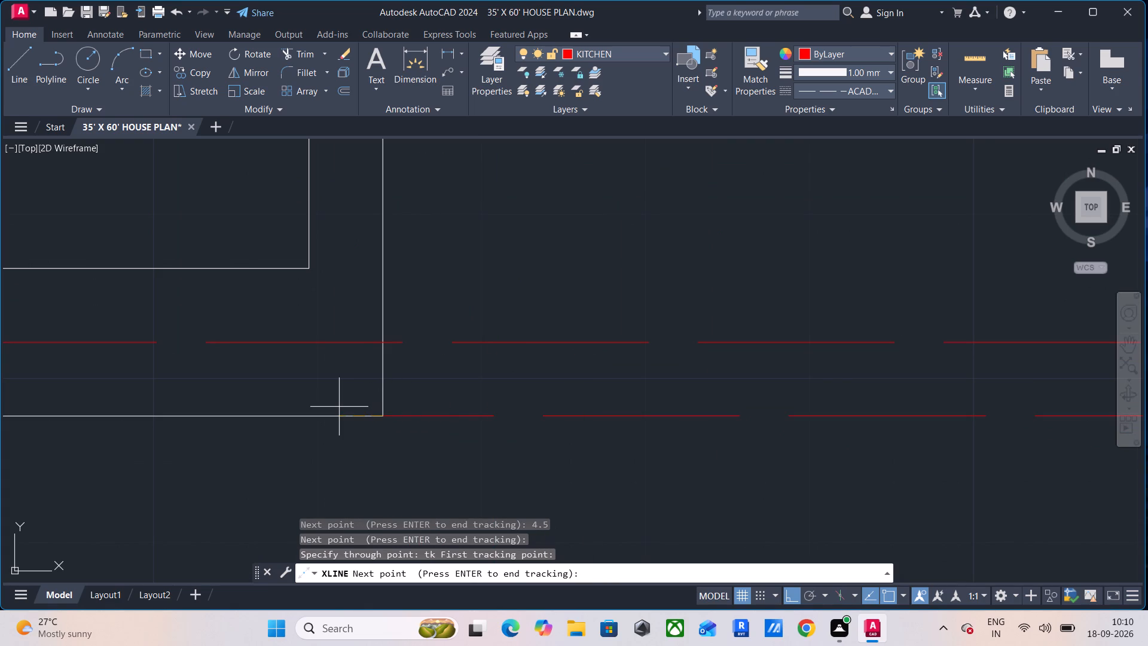
text(2.25)
key(Return)
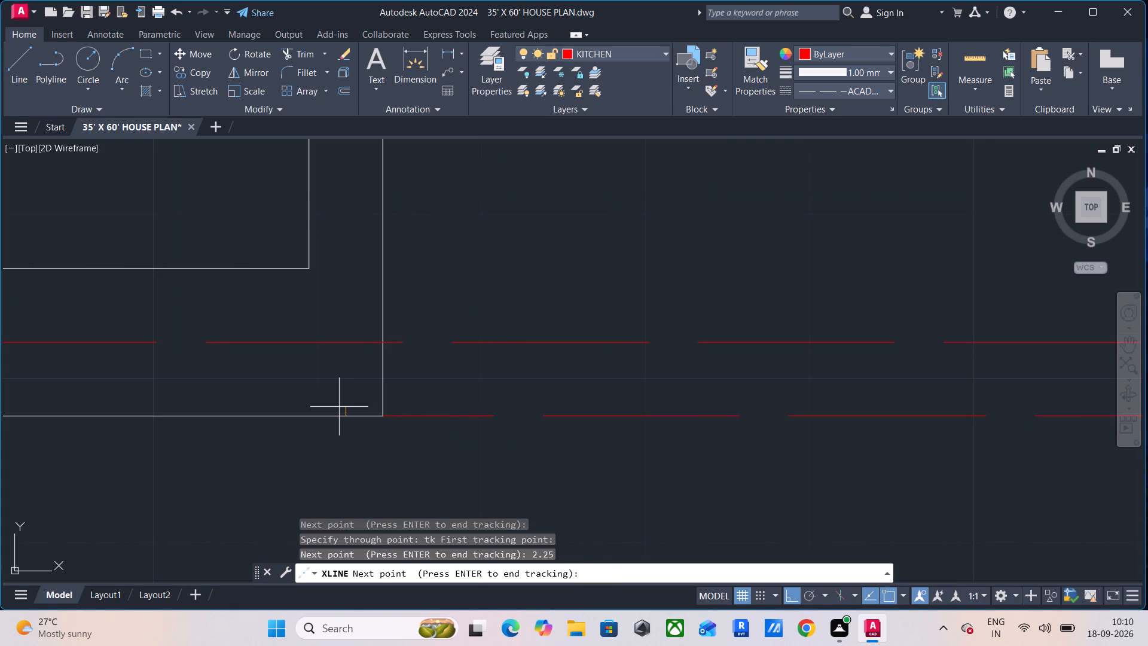
key(Return)
Add a vertical construction line through BEDROOM 4's veranda-side wall, tracked 4.5 from BEDROOM 4's inner front corner toward VARENDA.
scroll(334, 406, down, 4)
middle_drag(419, 382, 468, 558)
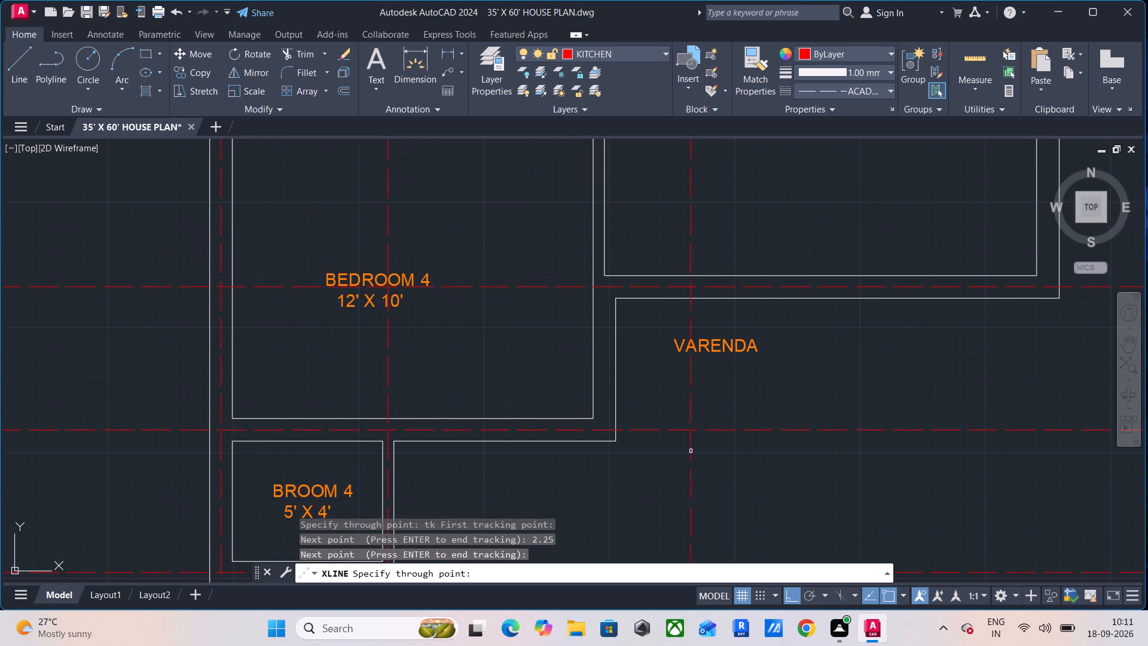
scroll(641, 420, up, 3)
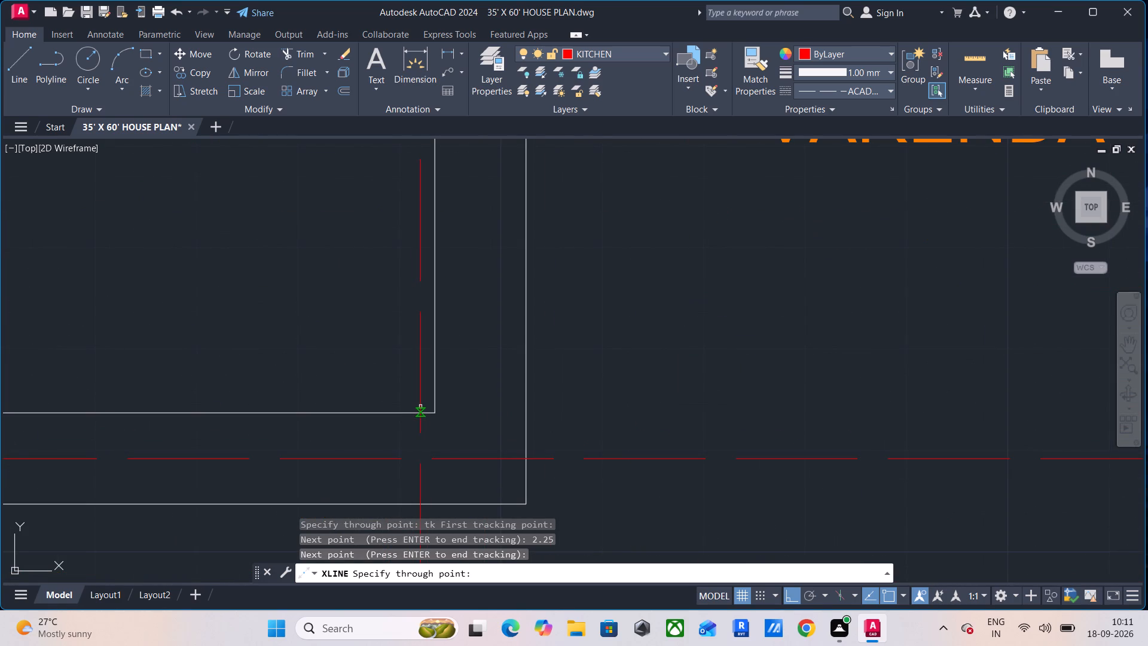
text(tk)
key(space)
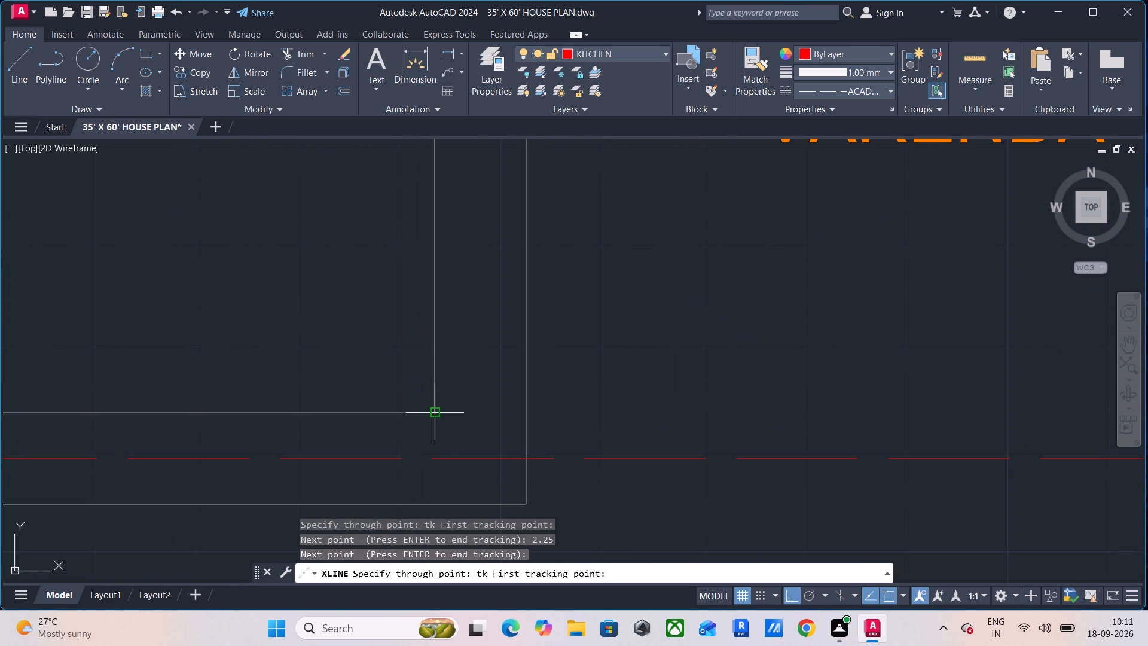
click(430, 413)
text(4.5)
key(Return)
key(Return)
Add a vertical construction line through the LIVING ROOM's east wall, tracked 4.5 from the room's inner front corner toward VARENDA.
scroll(526, 418, down, 3)
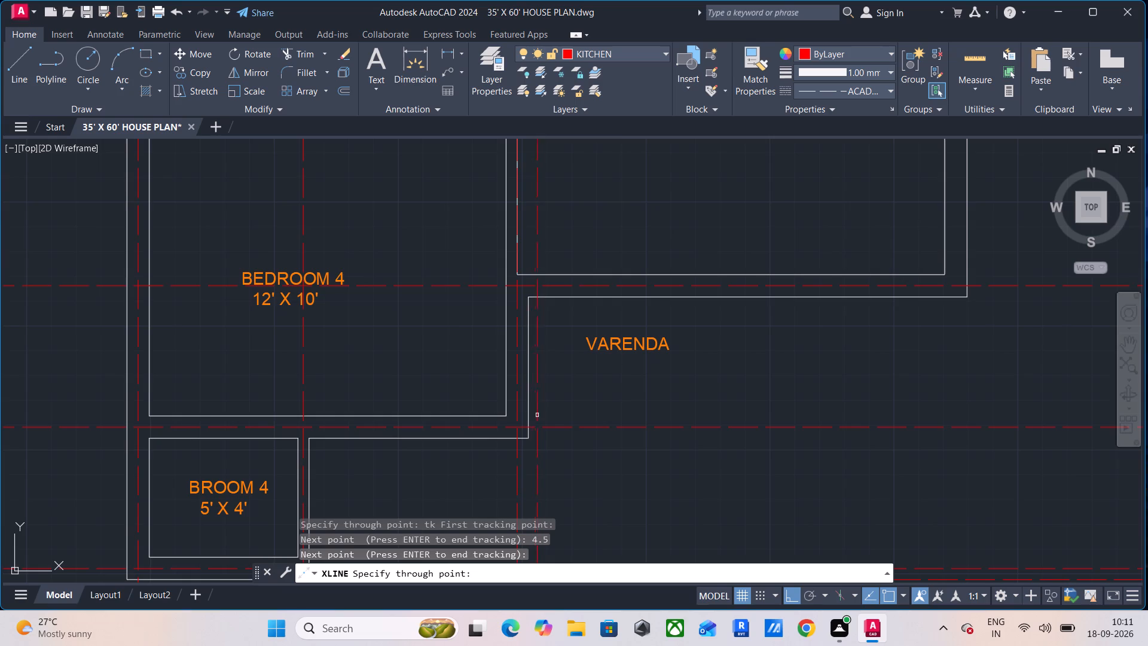
middle_drag(535, 343, 291, 456)
scroll(725, 388, up, 3)
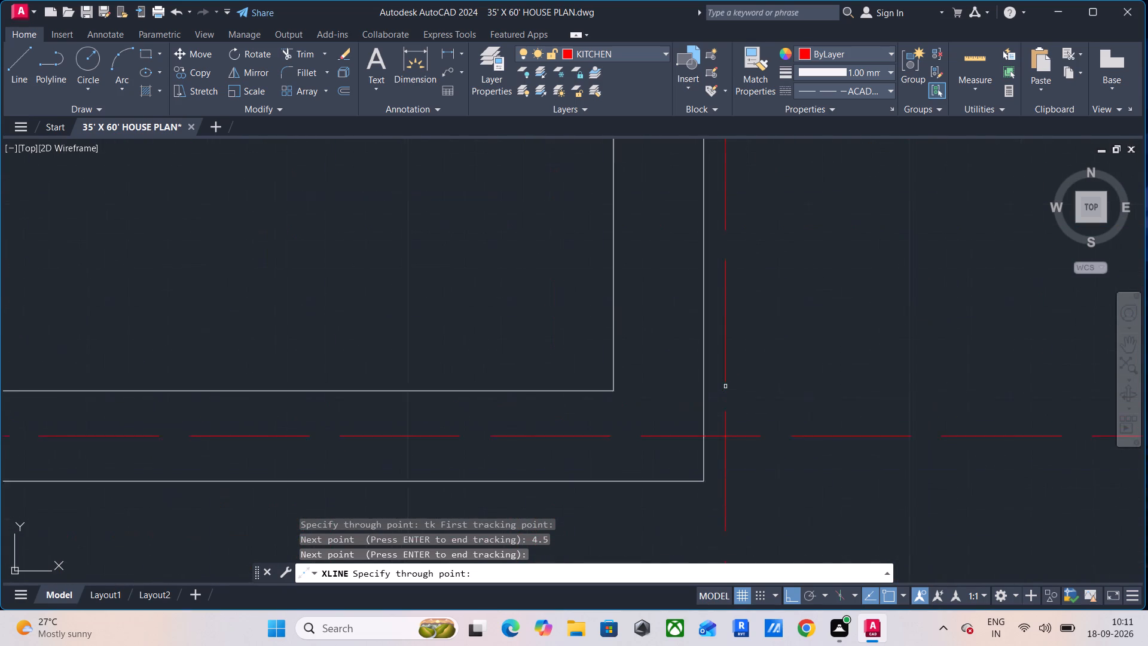
scroll(725, 386, up, 1)
scroll(665, 392, down, 1)
text(tk)
key(space)
click(586, 392)
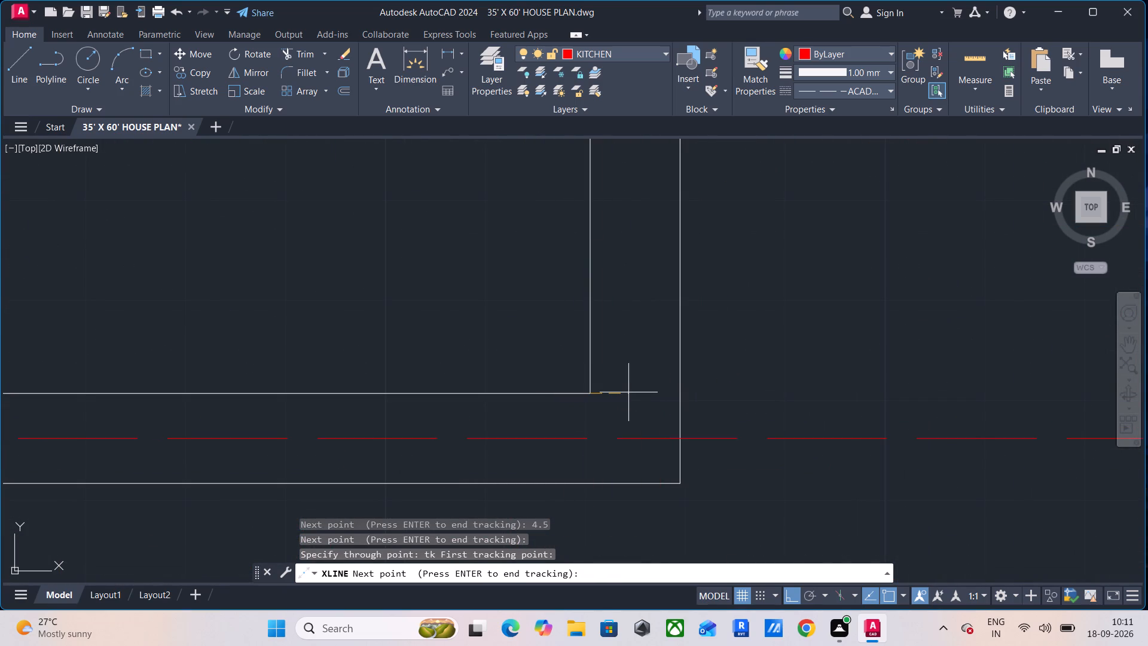
text(4.5)
key(Return)
key(Return)
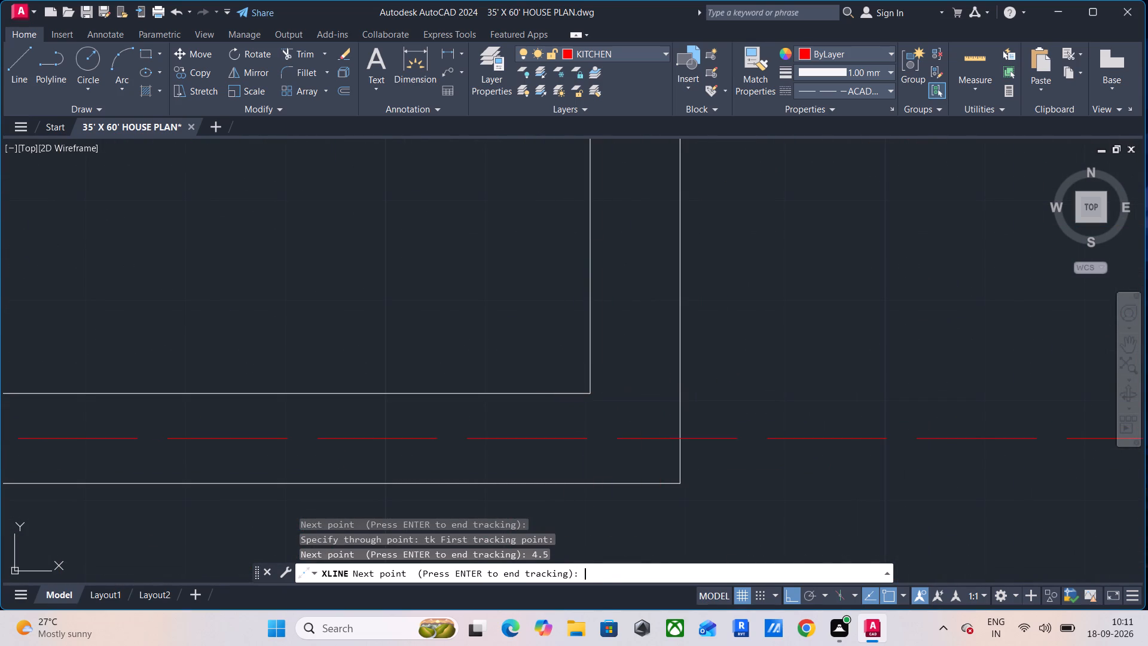
Add a vertical construction line through KITCHEN's east outer wall, tracked 4.5 outward from KITCHEN's inner front corner.
scroll(634, 391, down, 3)
middle_drag(694, 359, 697, 519)
scroll(696, 434, down, 2)
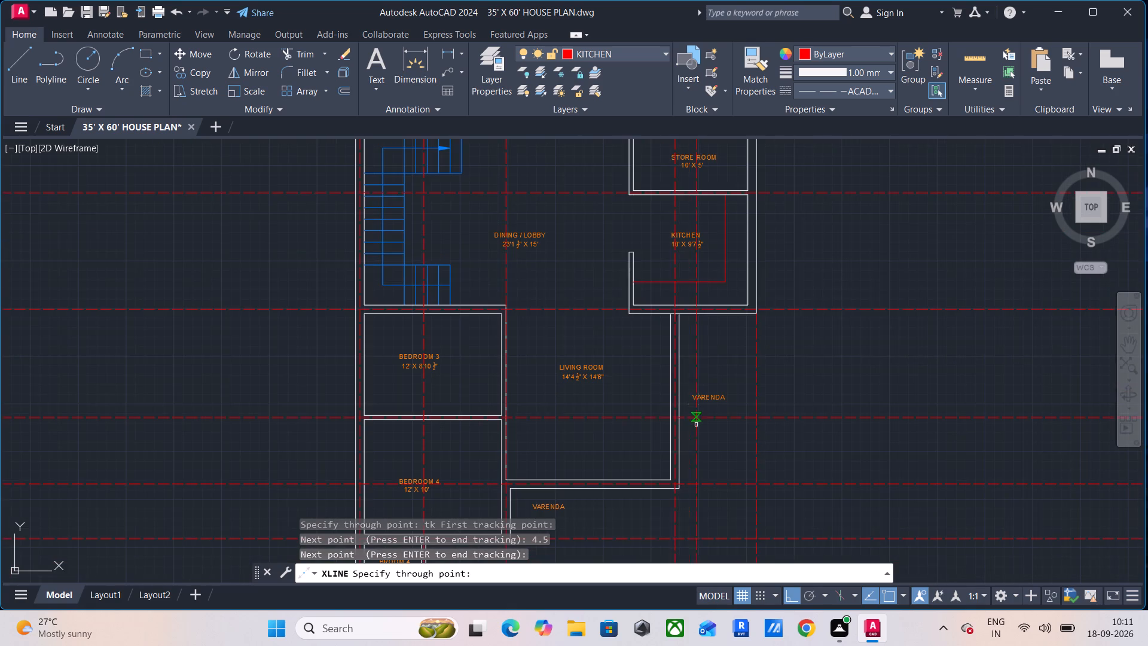
middle_drag(771, 318, 701, 368)
scroll(693, 367, up, 4)
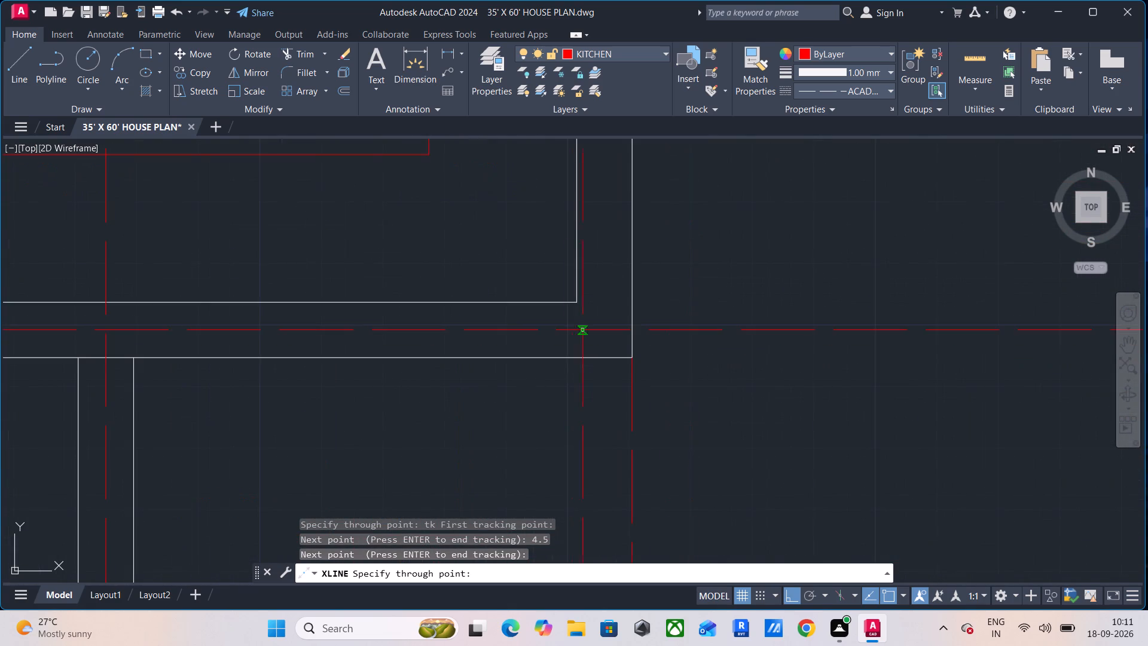
scroll(569, 315, up, 5)
middle_drag(585, 315, 571, 448)
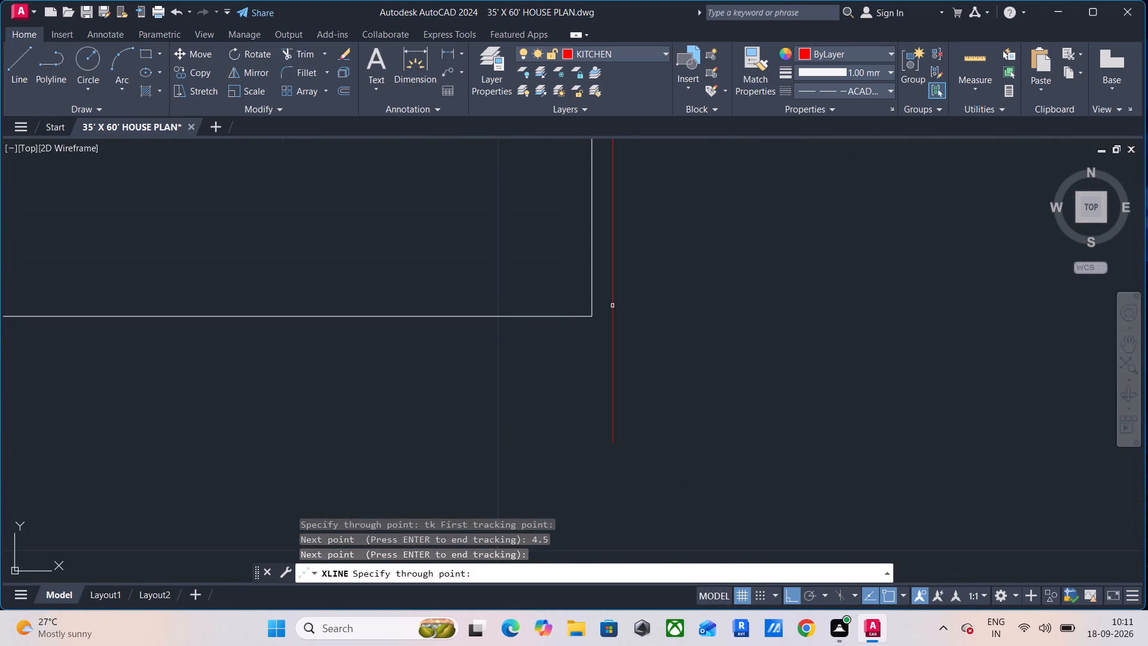
key(t)
key(k)
key(space)
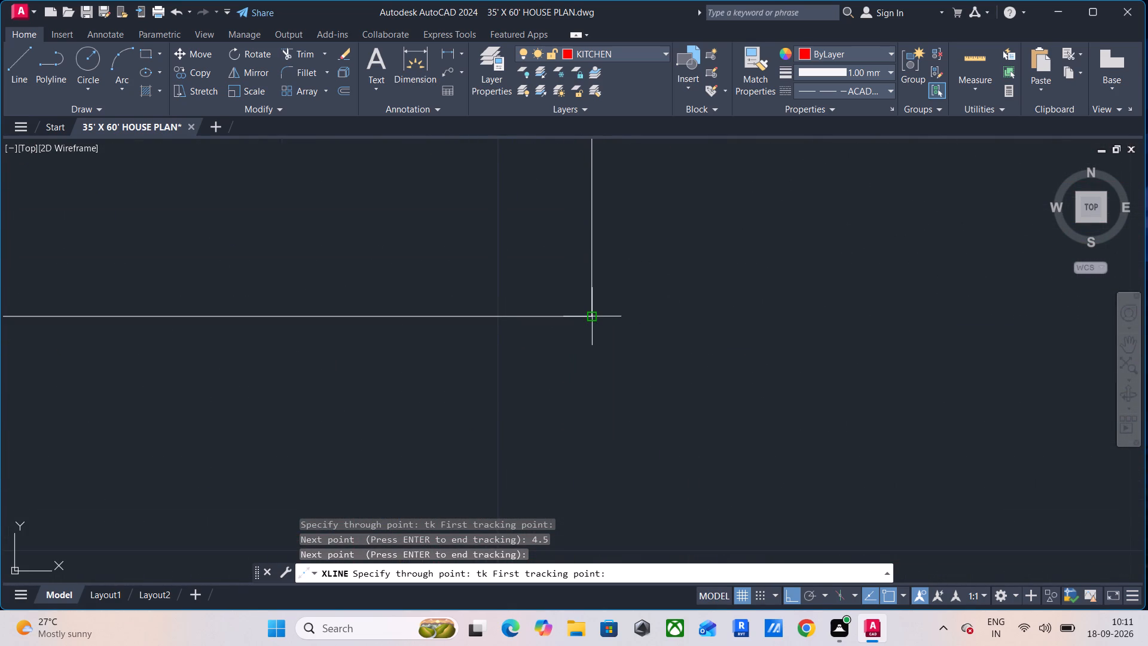
click(595, 316)
text(4.5)
key(Return)
key(Return)
Add a vertical construction line through STORE ROOM's west wall, tracked 2.25 from its outer southwest corner toward STORE ROOM.
scroll(831, 276, down, 4)
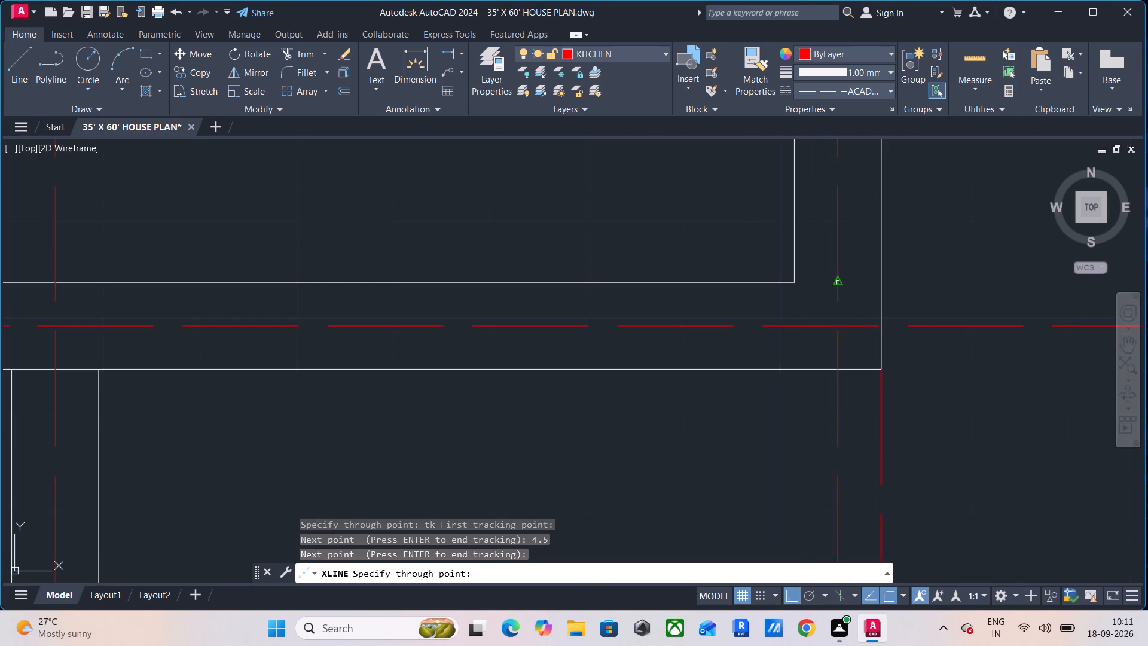
middle_drag(824, 336, 719, 540)
scroll(712, 392, down, 4)
middle_drag(703, 312, 709, 491)
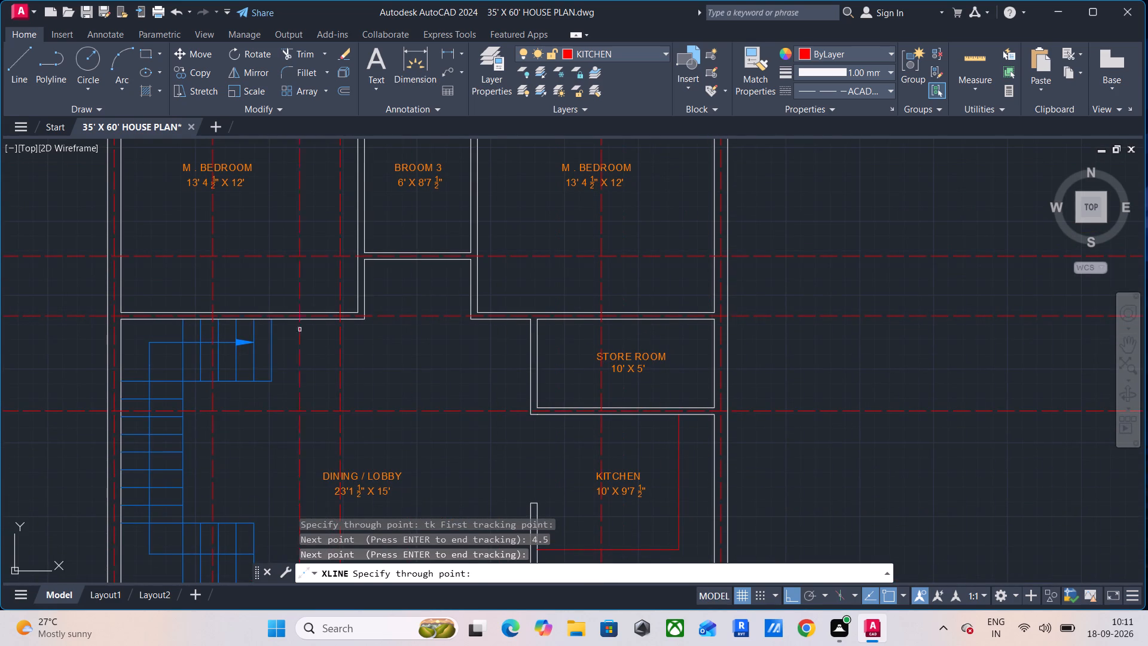
middle_drag(184, 331, 289, 505)
middle_drag(444, 465, 447, 285)
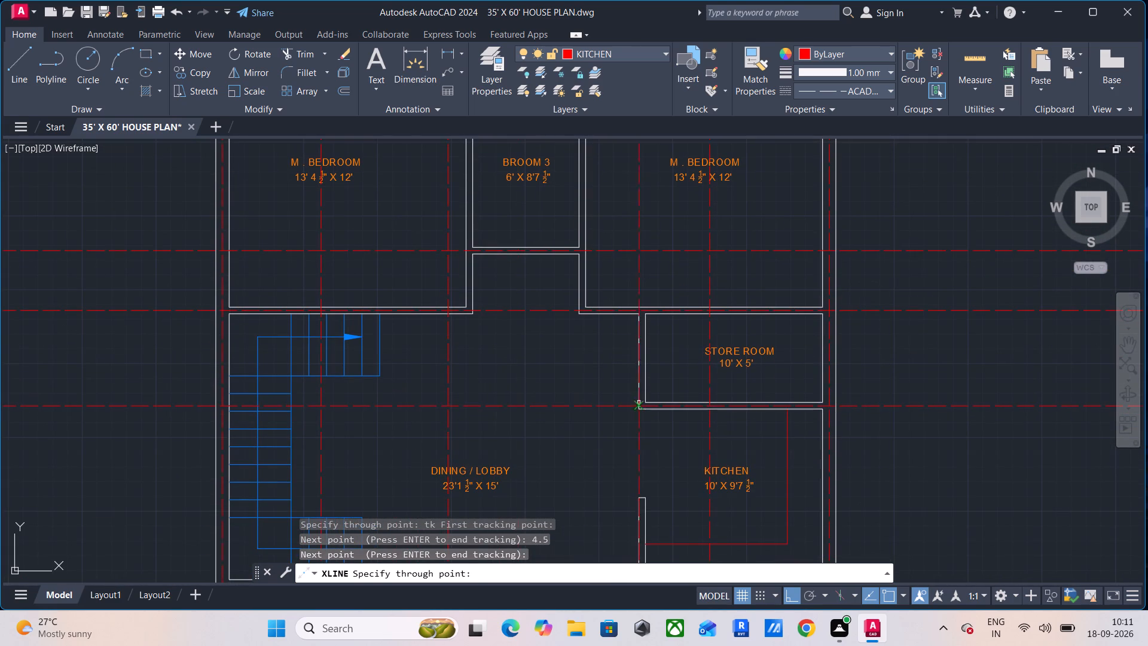
middle_drag(652, 447, 610, 379)
scroll(605, 347, up, 5)
middle_drag(527, 306, 536, 405)
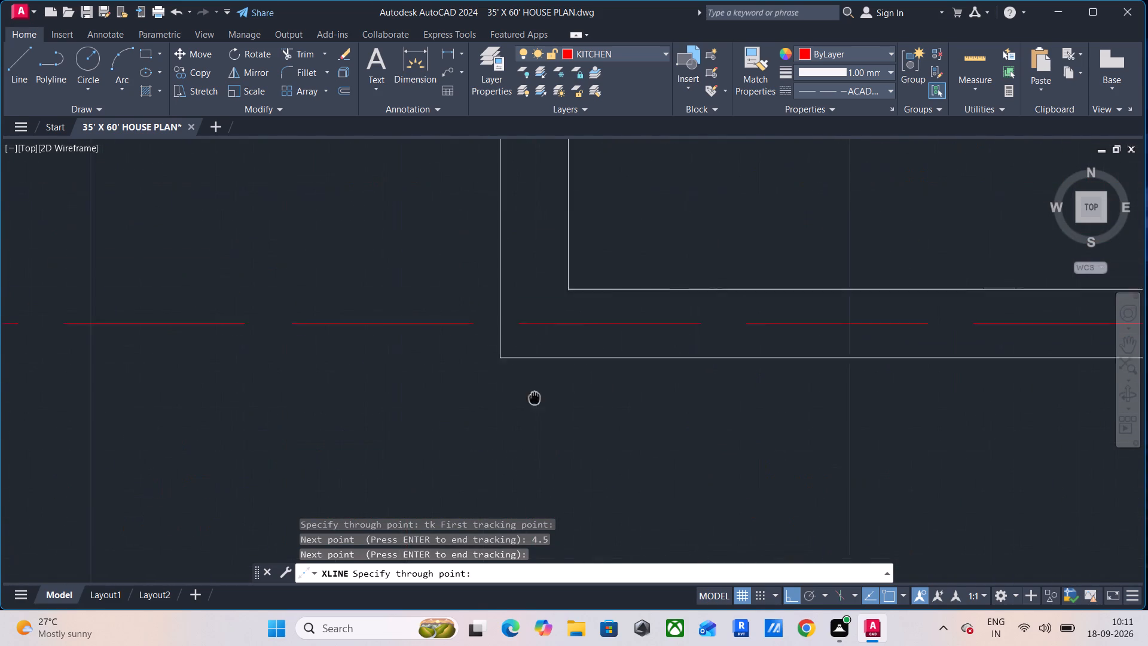
middle_drag(536, 405, 538, 412)
text(tk)
key(space)
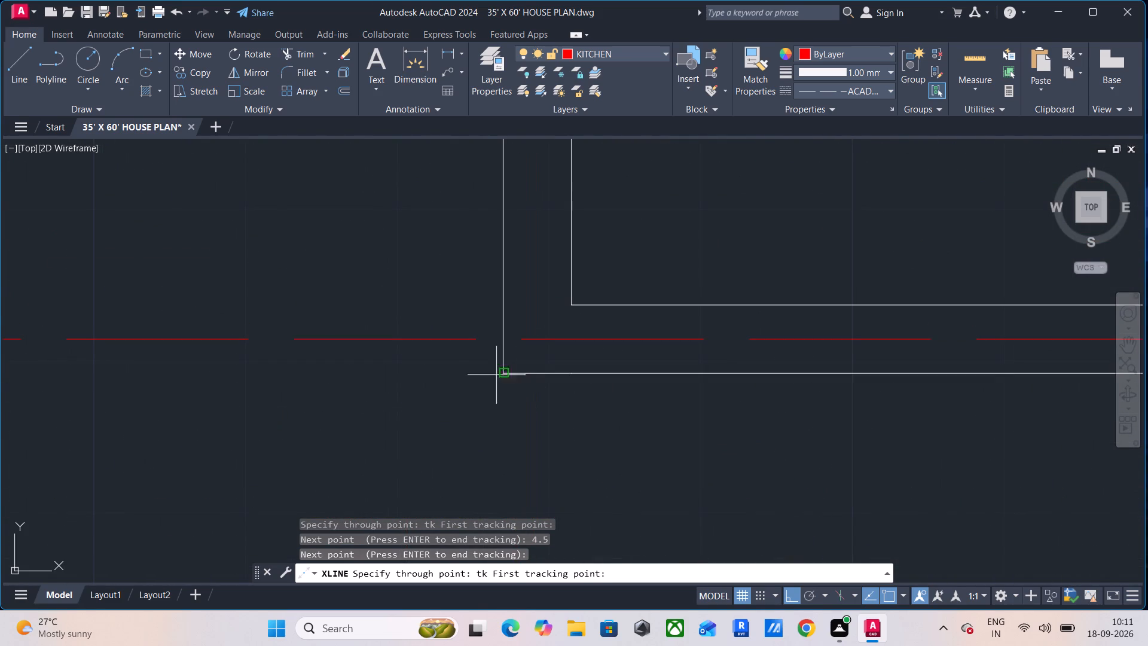
click(505, 372)
text(2.25)
key(Return)
key(Return)
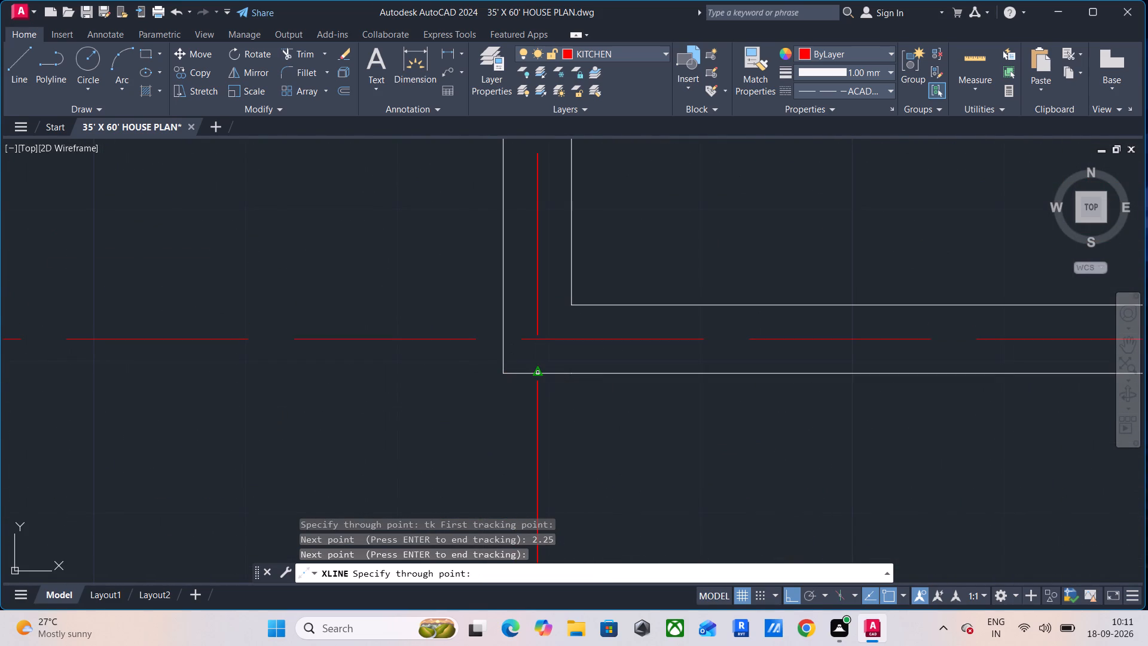
Add a vertical construction line through the east M. BEDROOM's west wall, tracked 2.25 from its outer southwest corner toward that bedroom.
scroll(537, 373, down, 4)
middle_drag(567, 339, 591, 528)
scroll(427, 400, up, 5)
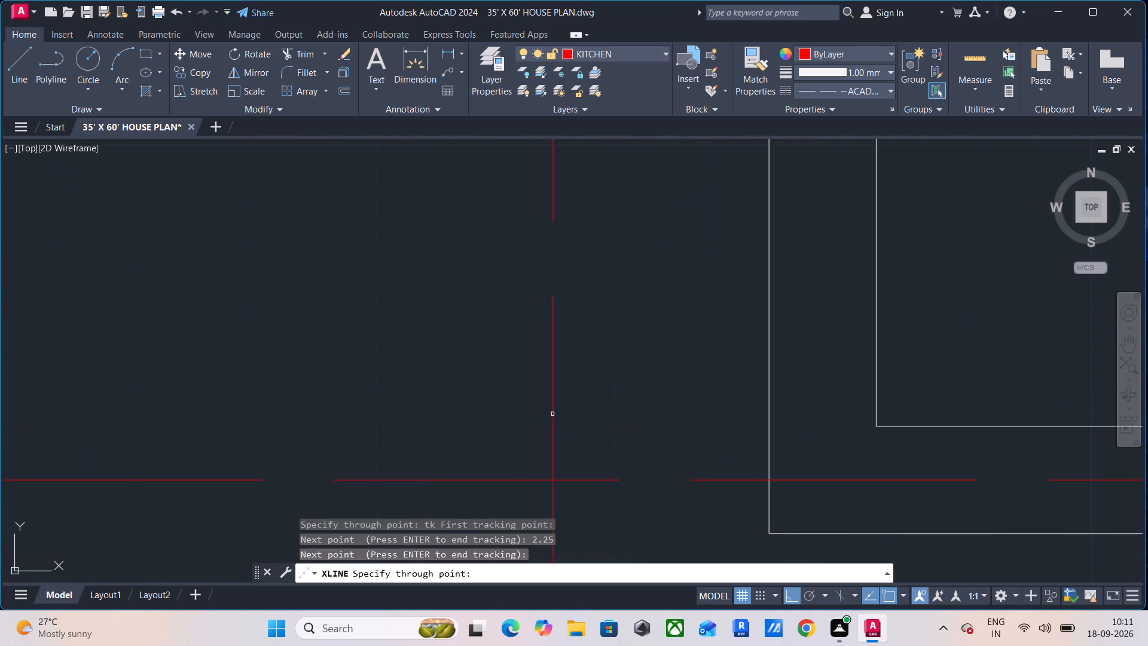
scroll(573, 417, down, 1)
middle_drag(573, 417, 398, 302)
text(tk)
key(space)
click(513, 370)
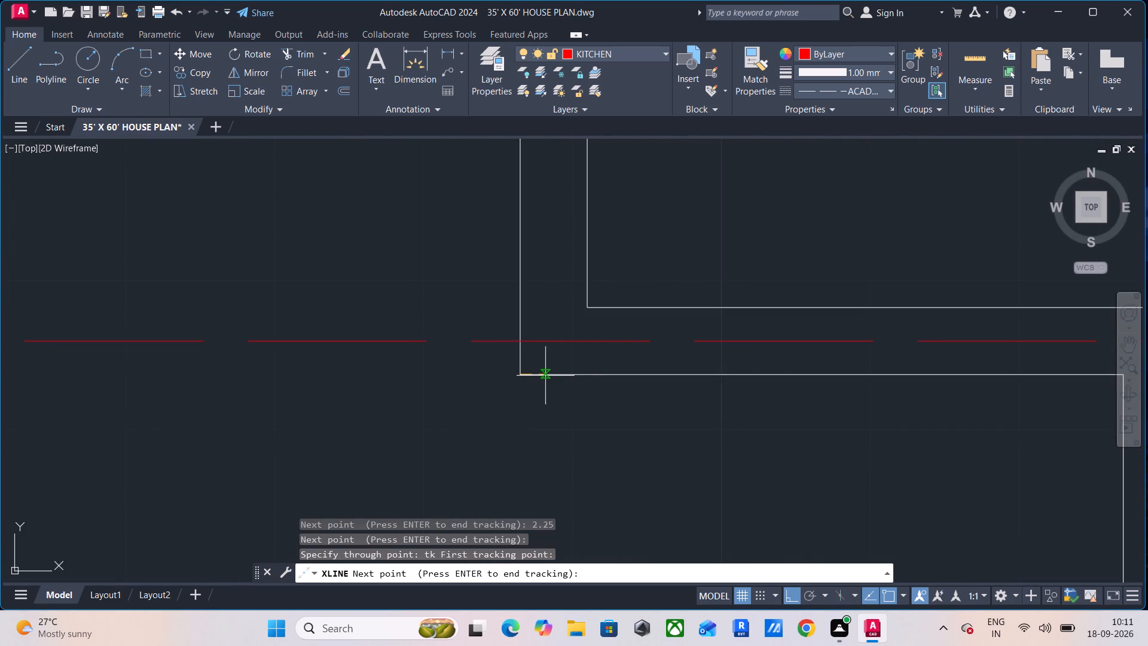
text(2.25)
key(Return)
key(Return)
Add a vertical construction line through the west M. BEDROOM's east wall, tracked 2.25 from its outer southeast corner toward that bedroom.
scroll(483, 386, down, 2)
middle_drag(417, 379, 778, 440)
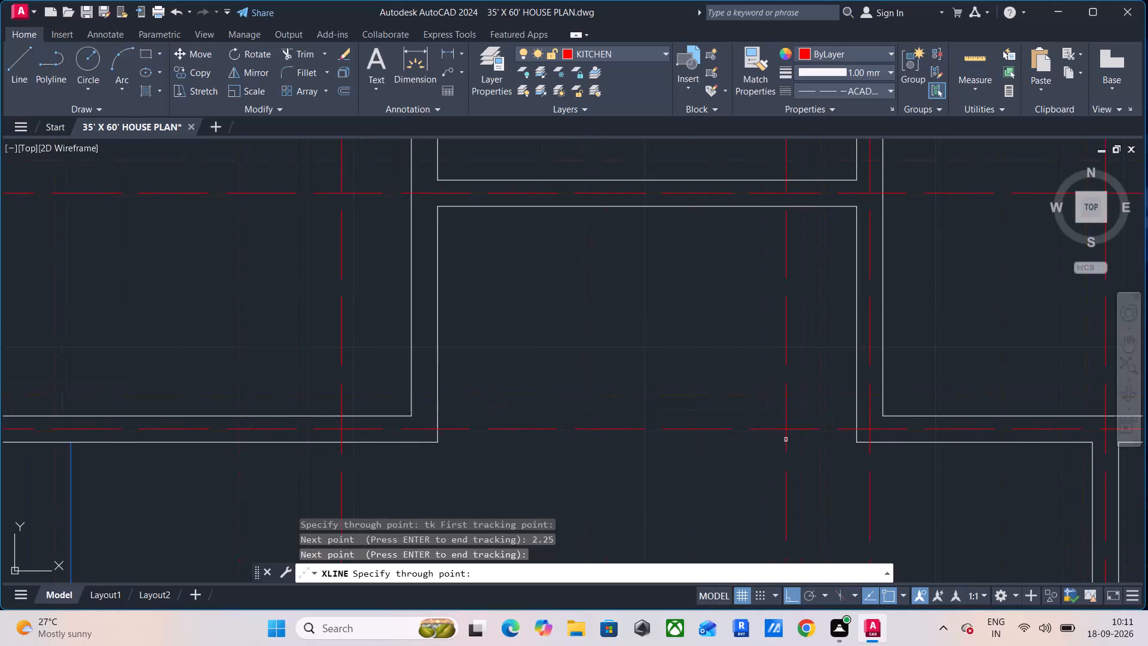
middle_drag(523, 480, 583, 404)
key(t)
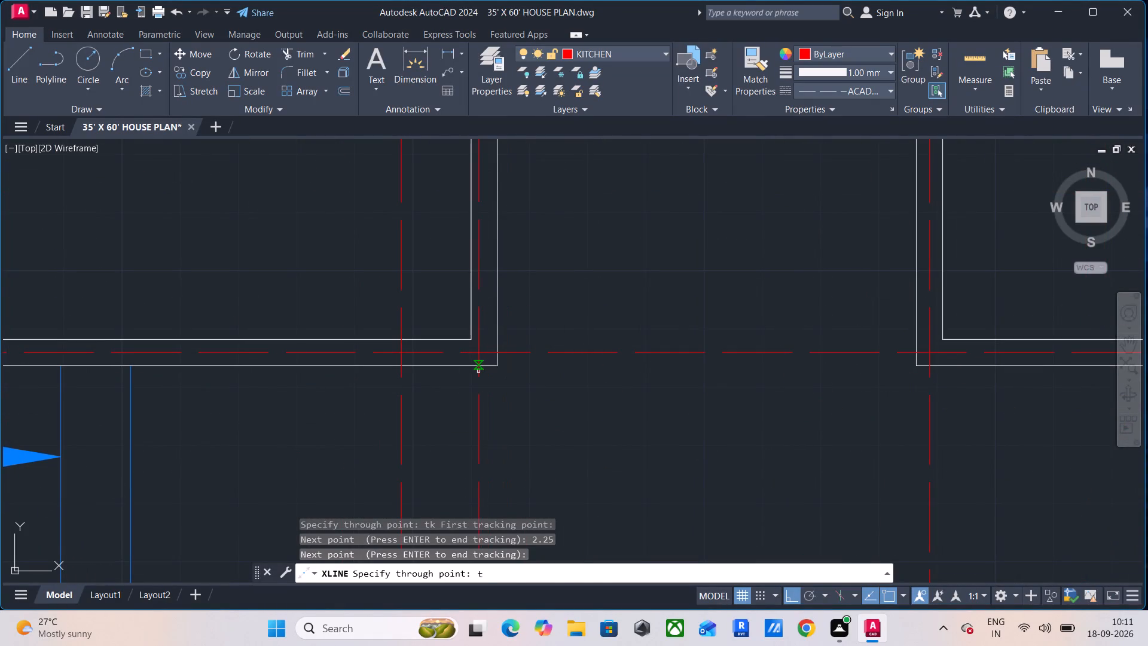
key(k)
key(space)
click(499, 361)
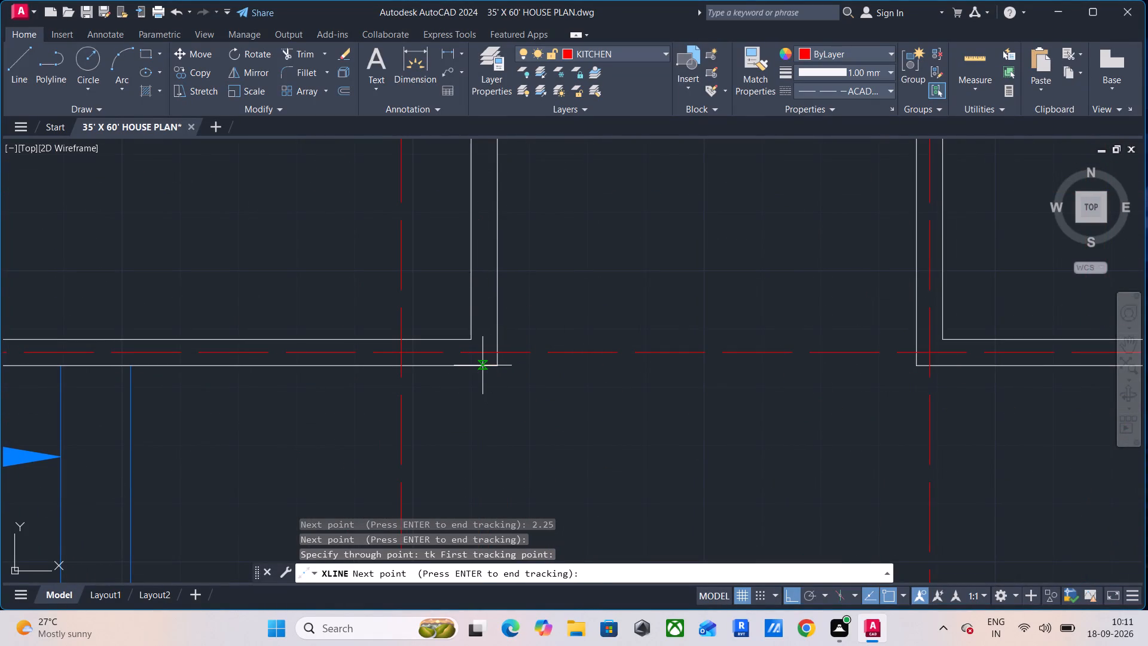
text(2.25)
key(Return)
key(Return)
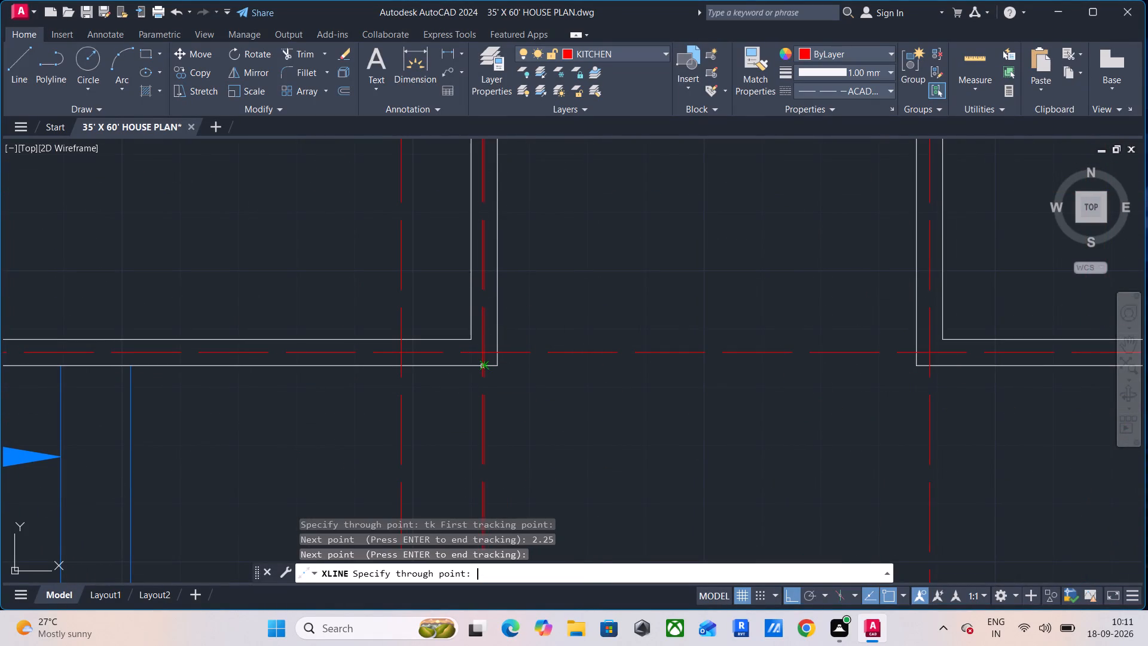
Add a vertical construction line through the wall between DRESSING and BROOM 1, tracked 2.25 from its outer southwest corner toward BROOM 1.
scroll(501, 364, down, 3)
middle_drag(536, 337, 541, 507)
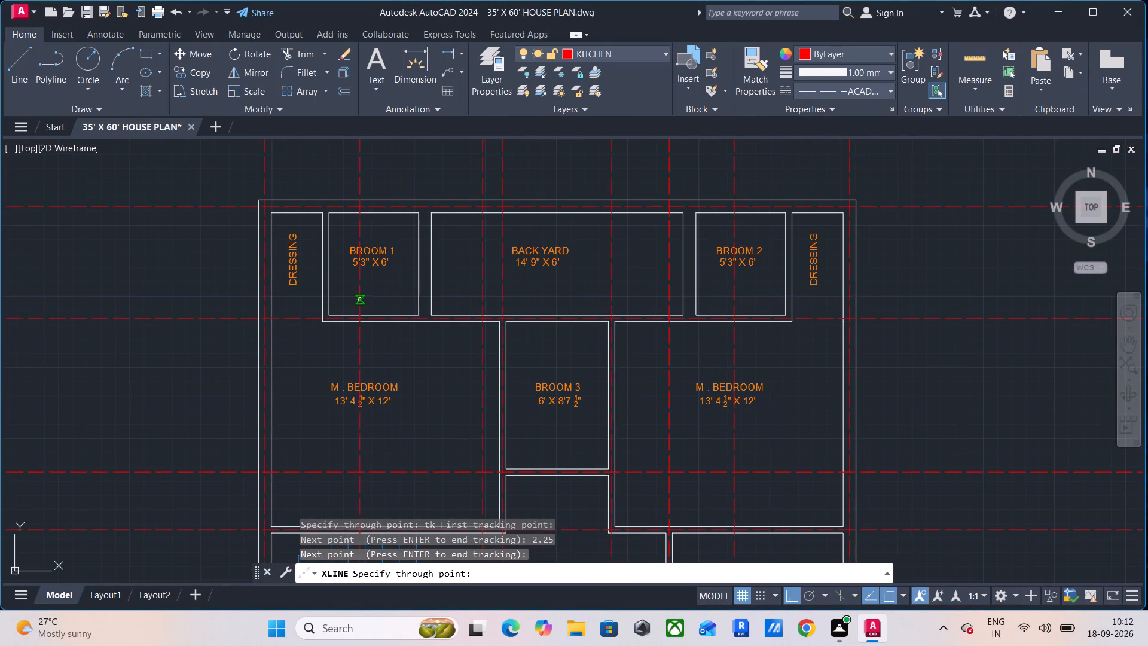
scroll(300, 304, up, 3)
scroll(399, 346, up, 3)
key(y)
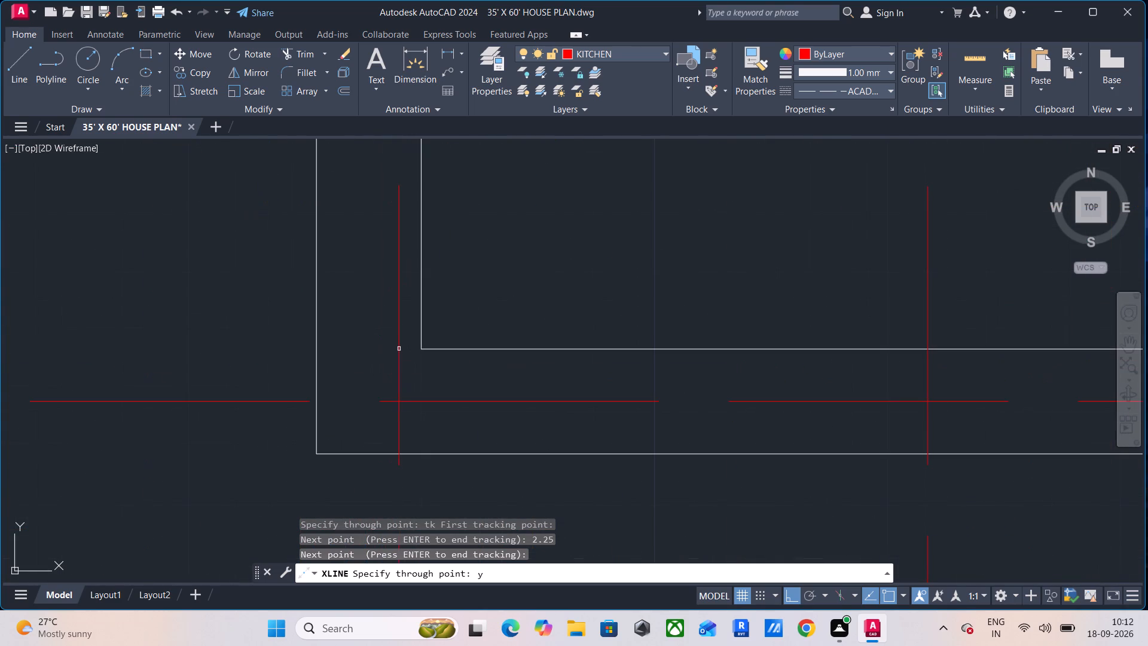
key(BackSpace)
text(tk)
key(space)
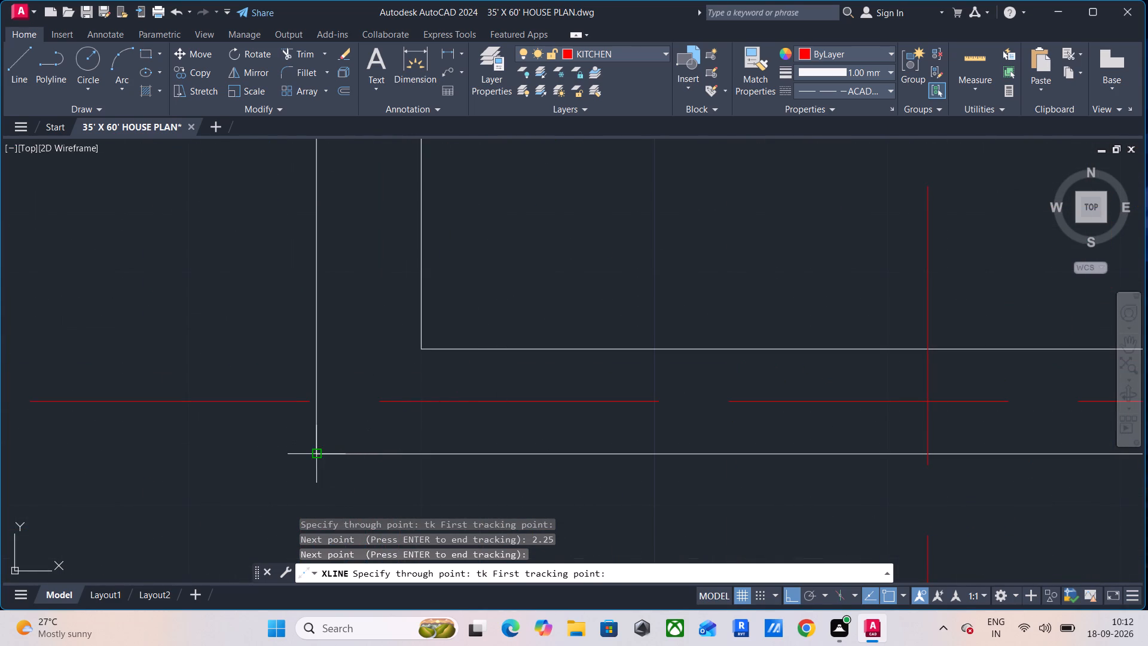
click(314, 450)
text(2.25)
key(Return)
key(Return)
Add a vertical construction line through the wall between BROOM 1 and BACK YARD, tracked 4.5 from BROOM 1's inner southeast corner toward BACK YARD.
scroll(380, 462, down, 3)
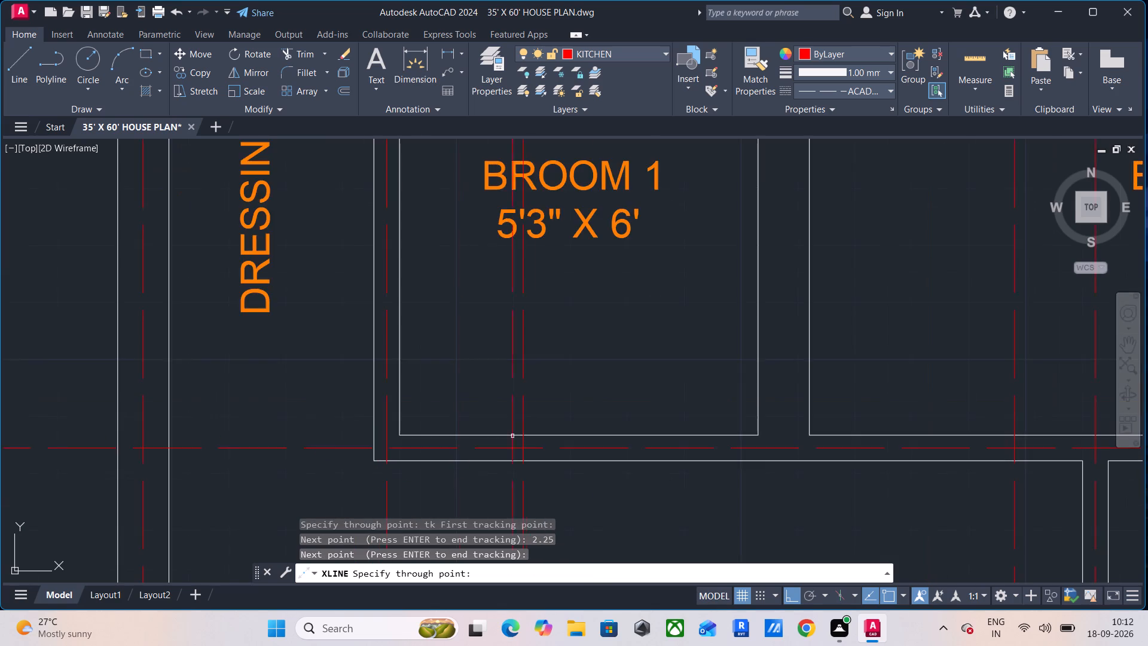
middle_drag(523, 431, 133, 489)
middle_drag(290, 511, 315, 409)
scroll(424, 400, up, 3)
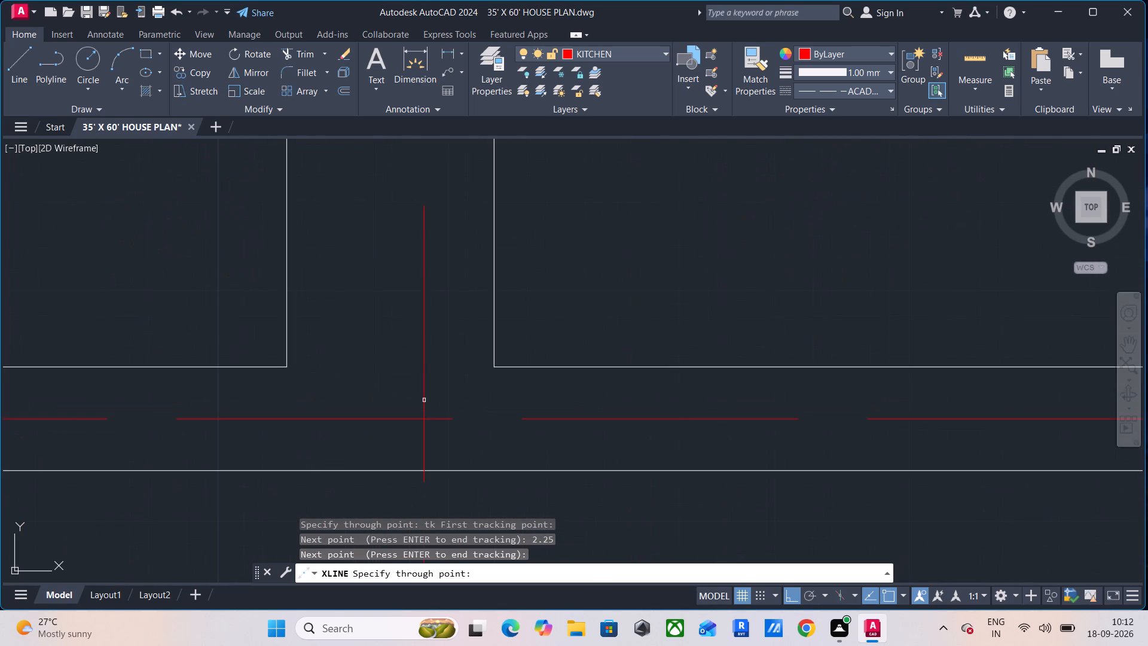
text(tk)
key(space)
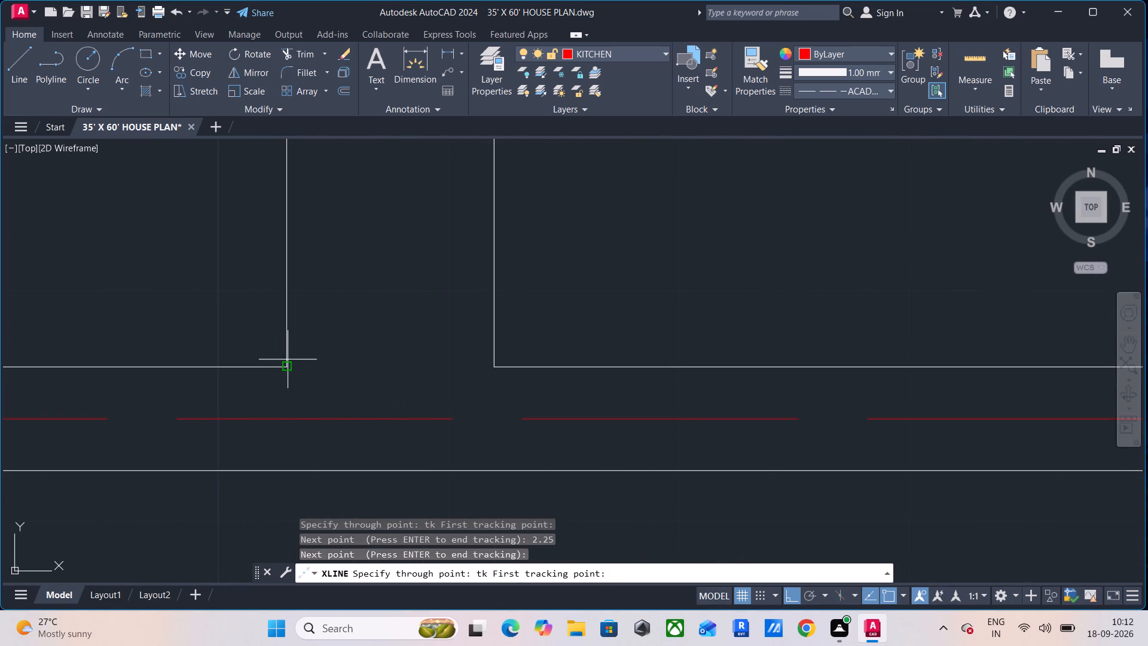
click(286, 364)
text(4.5)
key(Return)
key(Return)
Add a vertical construction line through the wall between BACK YARD and BROOM 2, tracked 4.5 from BACK YARD's inner southeast corner toward BROOM 2.
scroll(377, 368, down, 4)
middle_drag(538, 345, 148, 394)
middle_drag(653, 418, 554, 414)
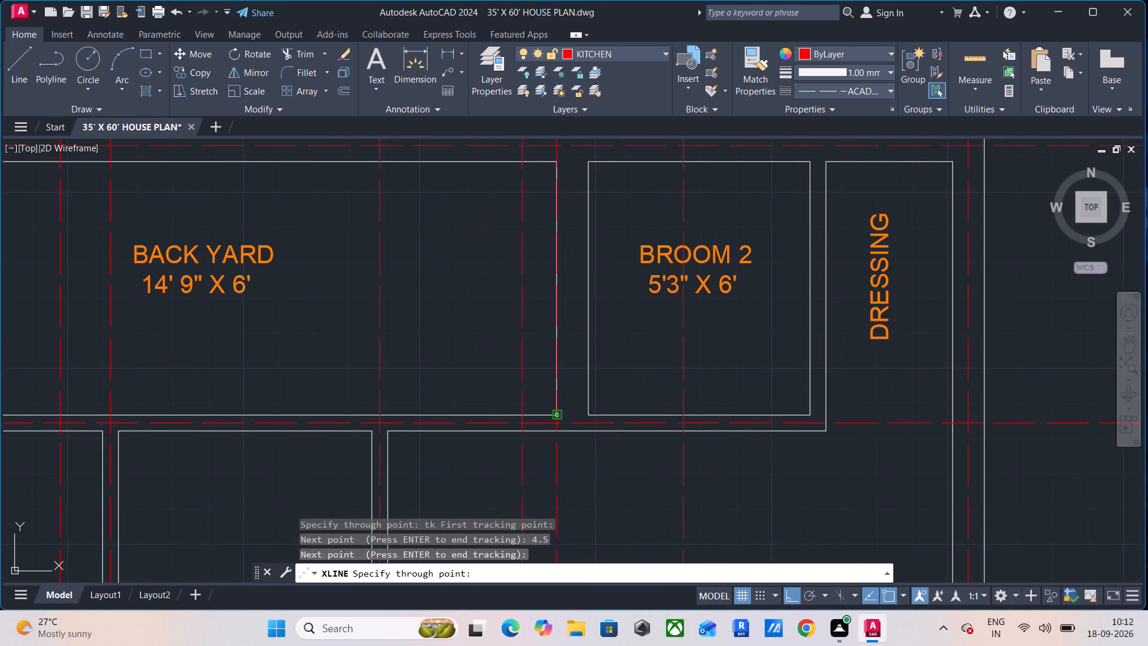
key(t)
key(k)
key(space)
click(555, 413)
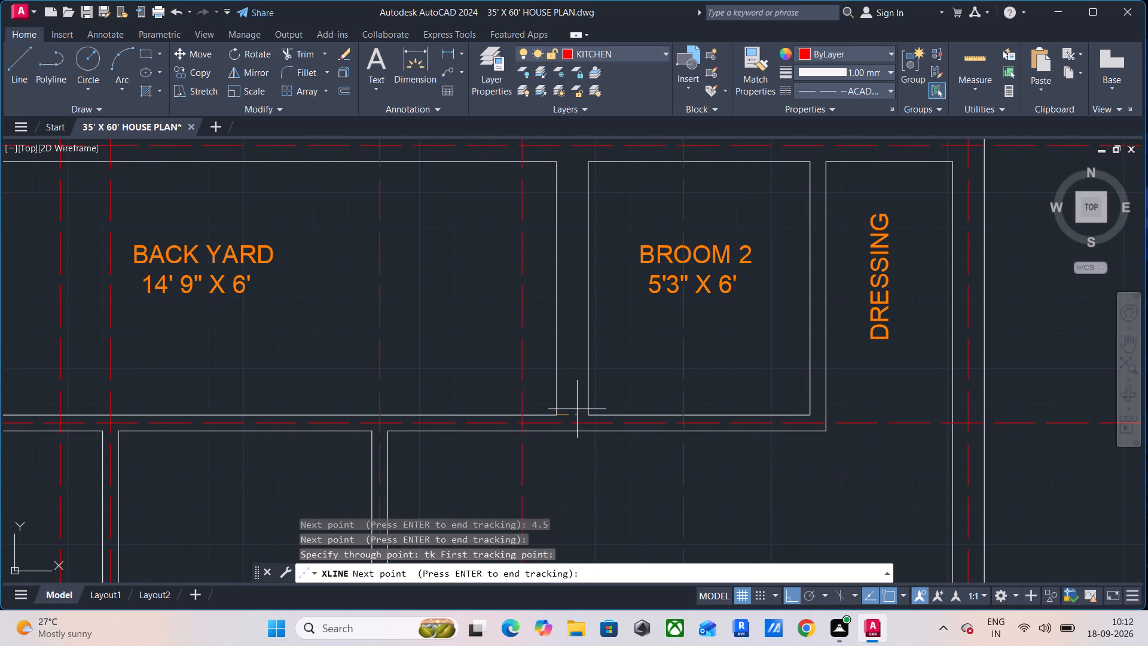
text(4.5)
key(Return)
key(Return)
Add a vertical construction line through the wall between BROOM 2 and DRESSING, tracked 2.25 from BROOM 2's inner southeast corner toward DRESSING.
middle_drag(793, 425, 630, 411)
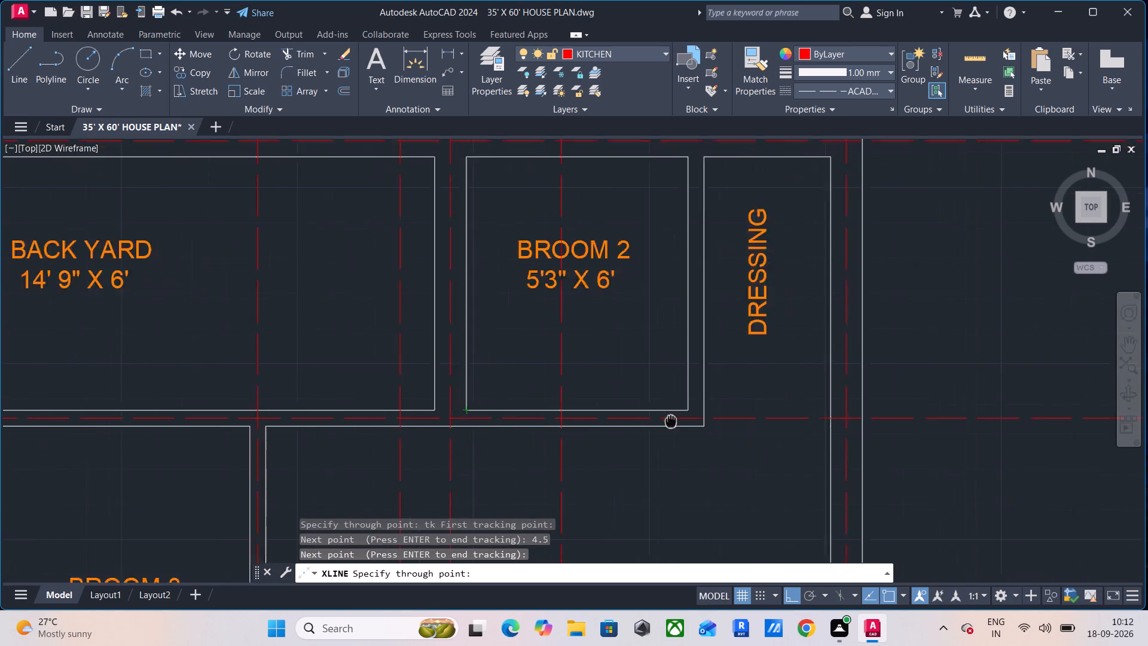
middle_drag(630, 411, 606, 406)
scroll(606, 406, up, 4)
text(tk)
key(space)
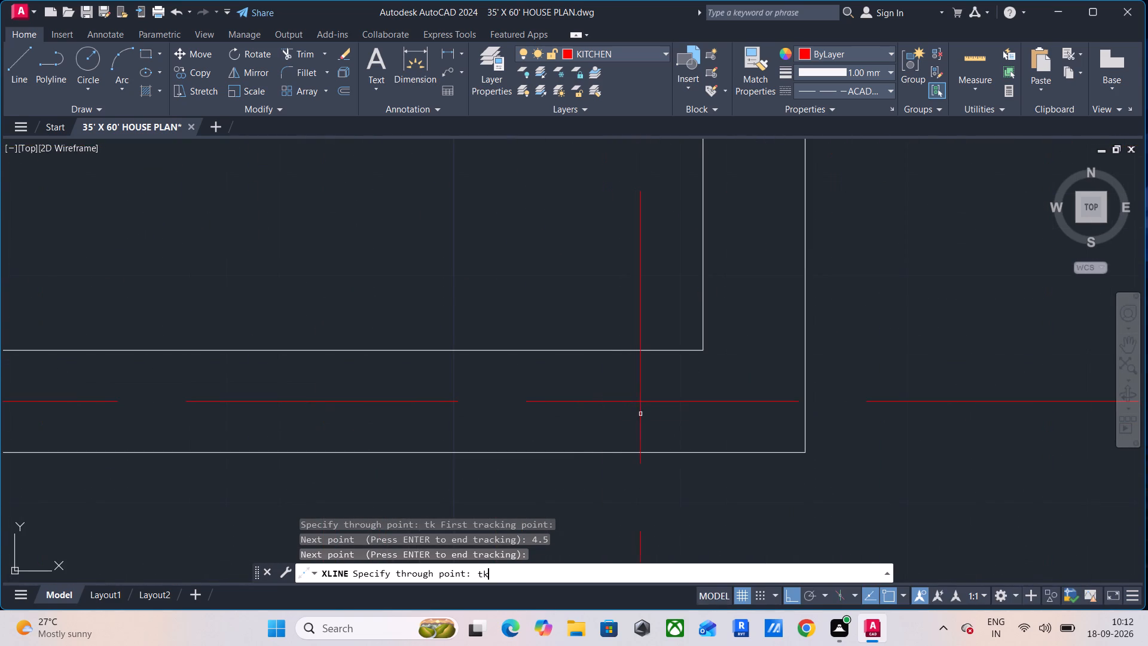
click(704, 348)
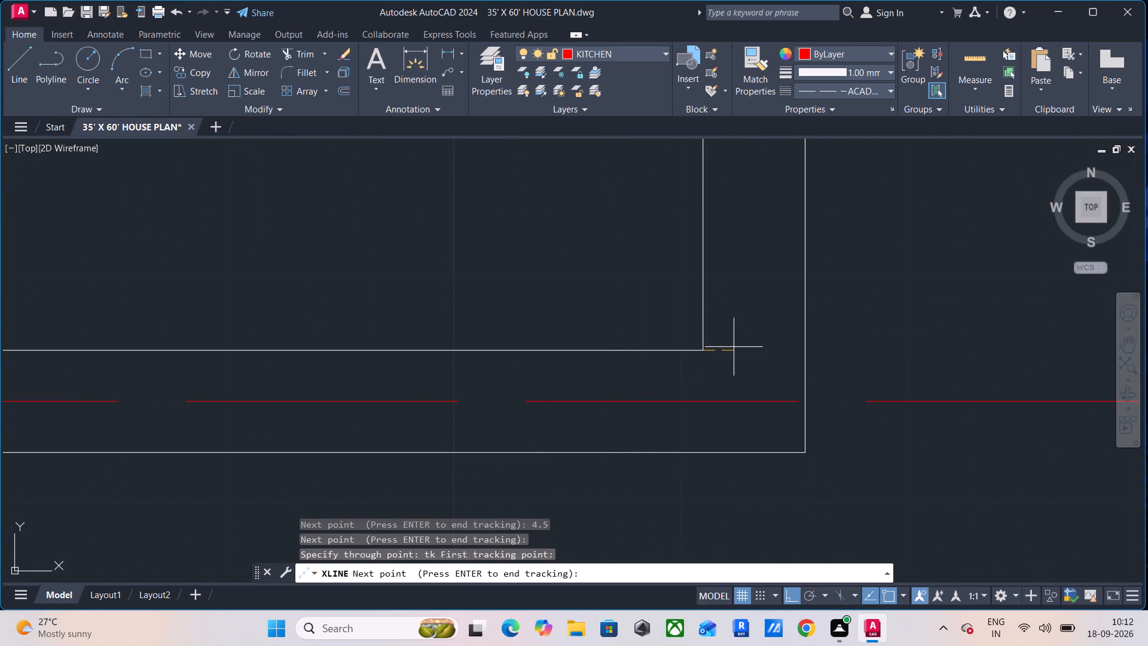
text(2.25)
key(Return)
key(Return)
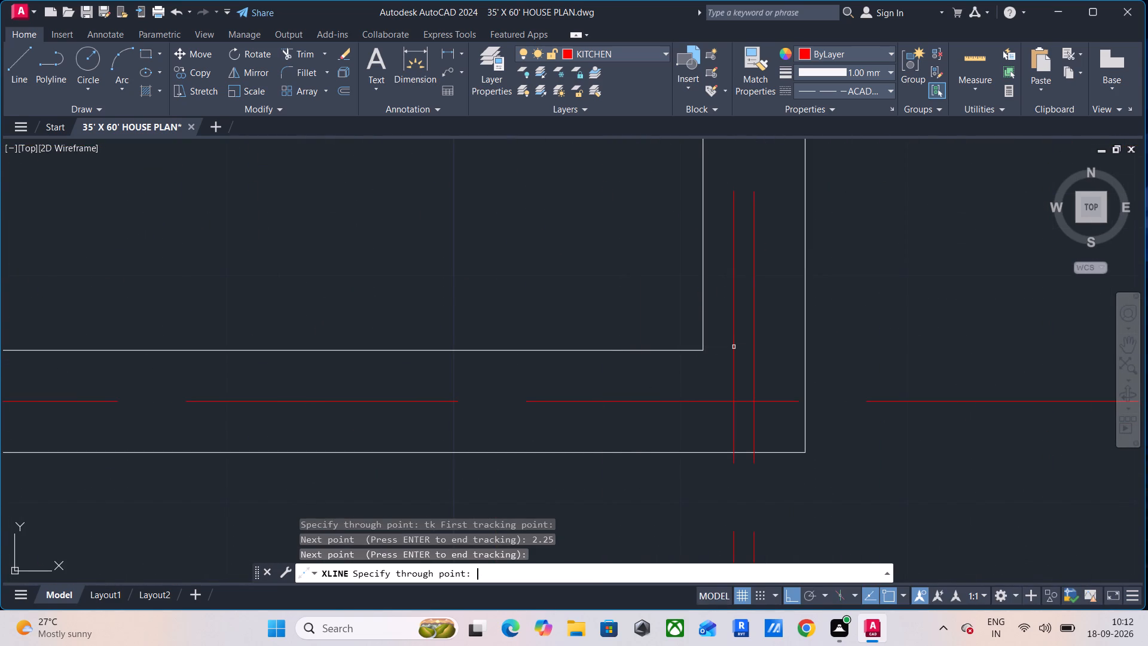
Examine the construction lines across the whole plan from BACK YARD to the front veranda, and end the construction line command.
scroll(744, 352, down, 6)
middle_drag(703, 369, 603, 327)
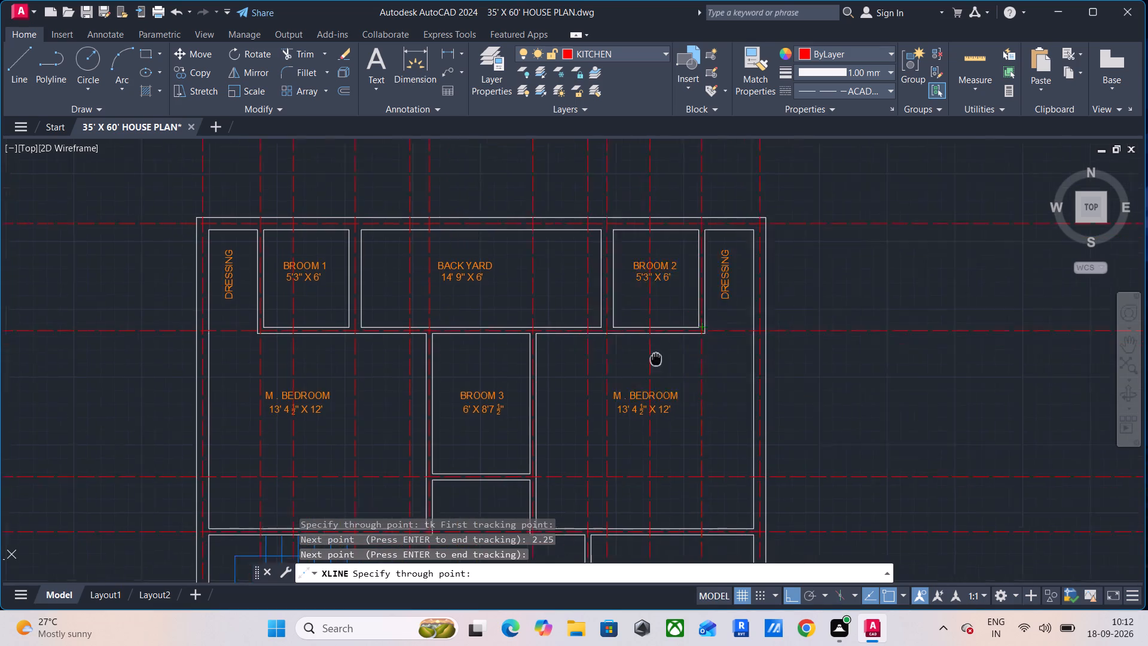
middle_drag(603, 327, 540, 277)
scroll(590, 400, down, 2)
middle_drag(599, 407, 737, 292)
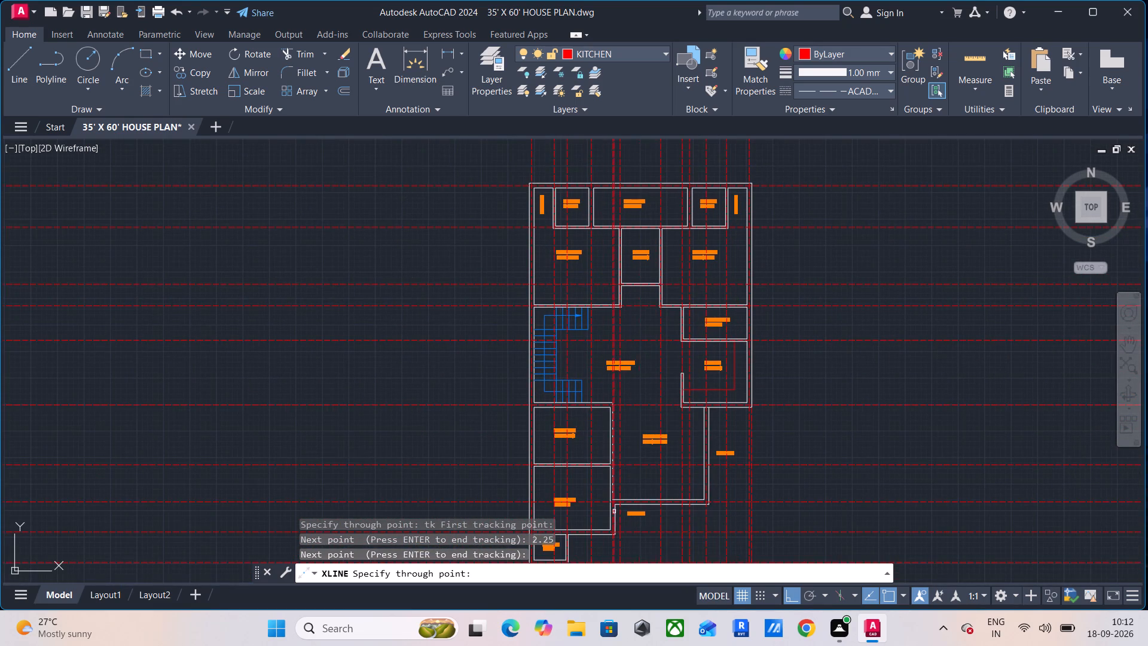
middle_drag(686, 519, 684, 407)
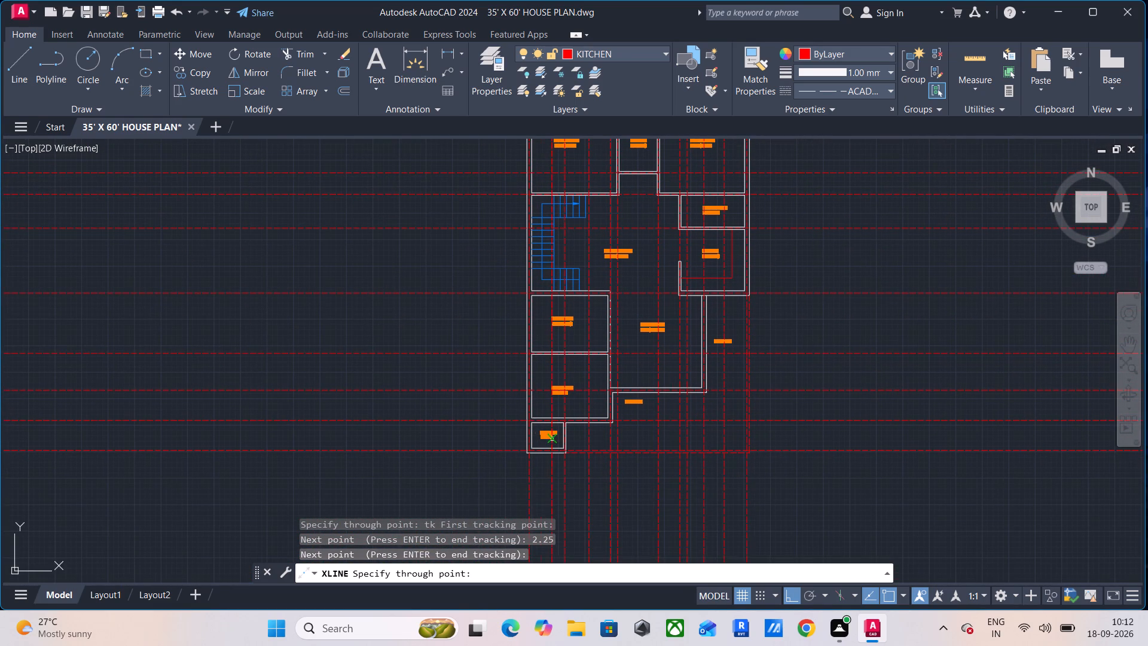
key(Escape)
key(Escape)
key(Escape)
key(Escape)
middle_drag(699, 441, 694, 410)
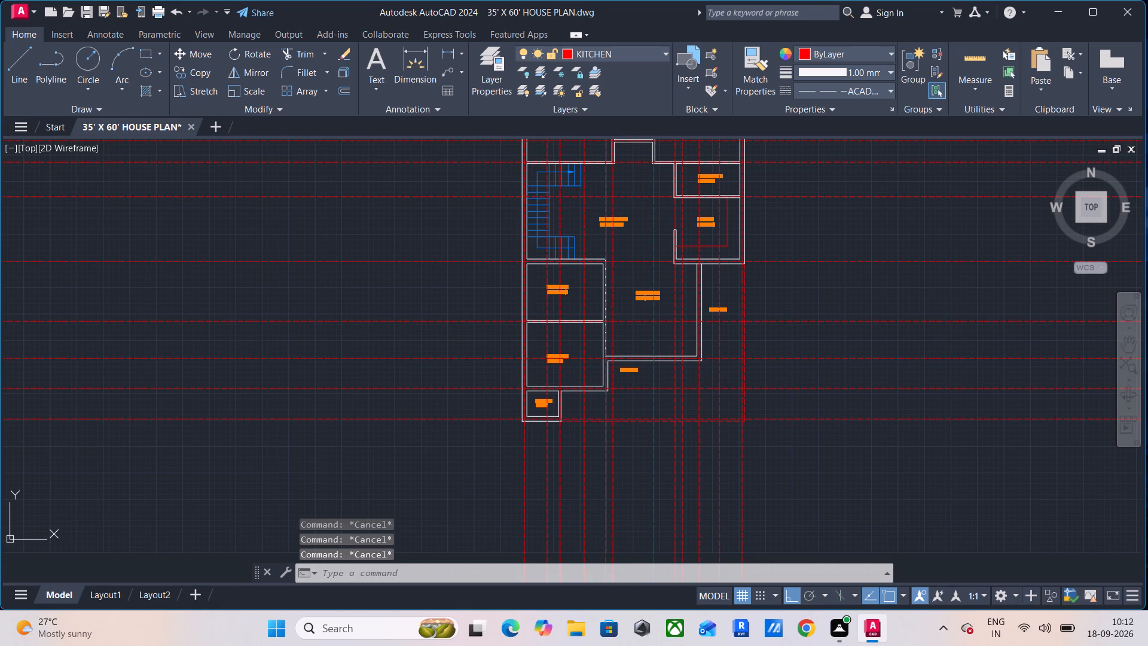
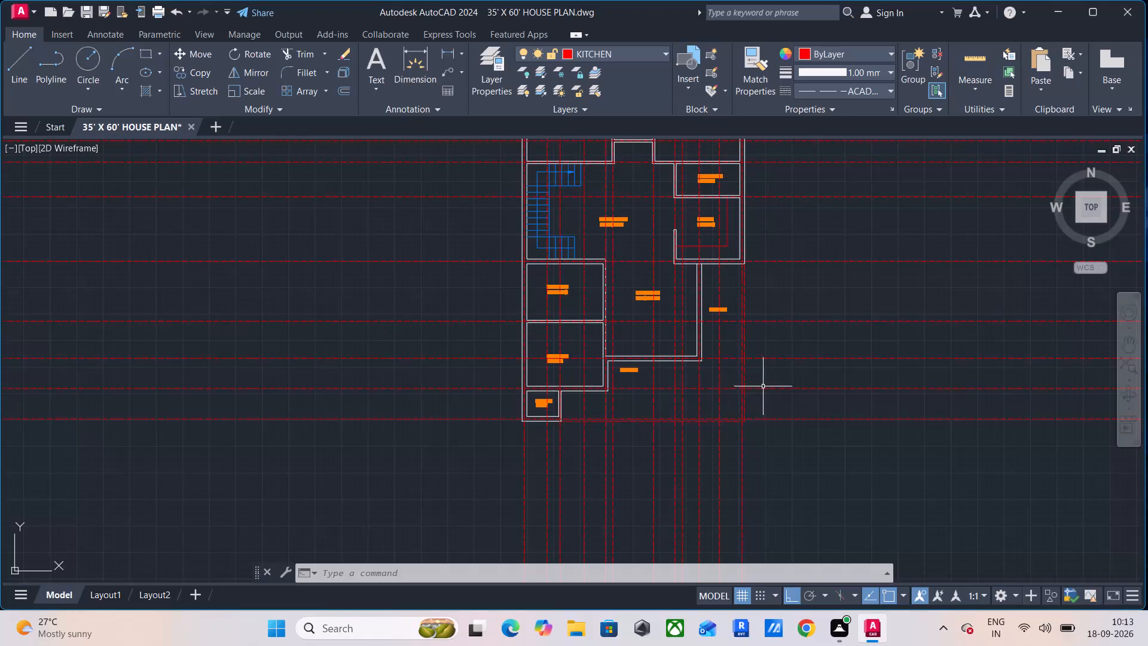
Draw a temporary rectangle around the whole house plan, leaving a margin outside the outer walls on all sides.
middle_drag(767, 382, 660, 418)
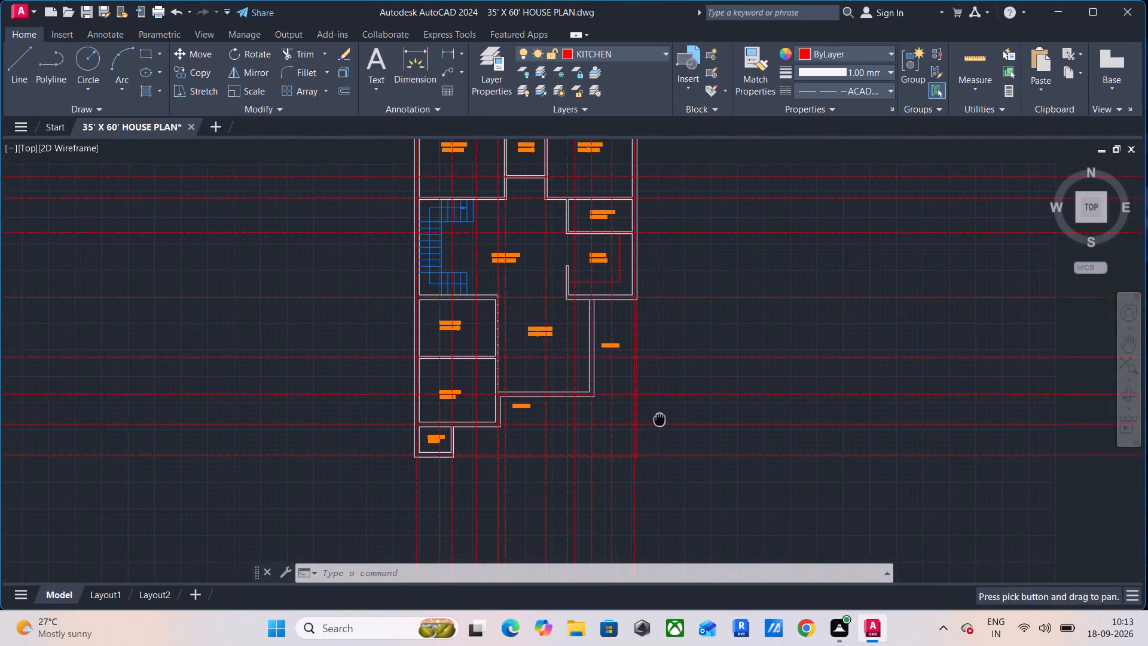
scroll(663, 423, down, 1)
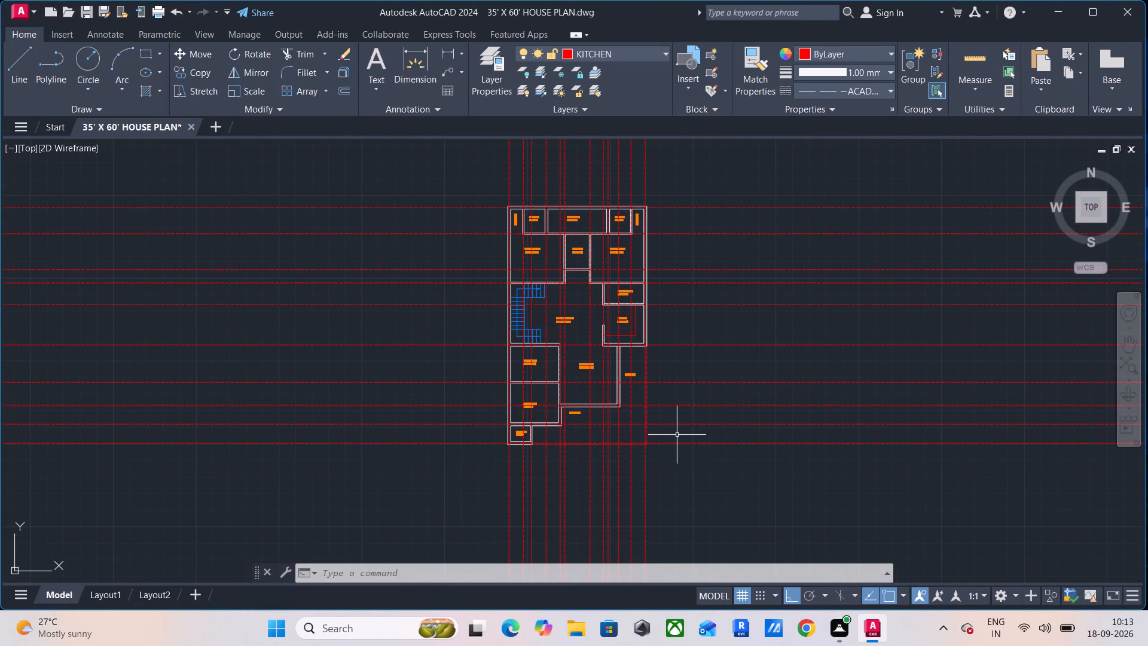
middle_drag(684, 428, 612, 440)
key(r)
key(e)
text(c)
key(space)
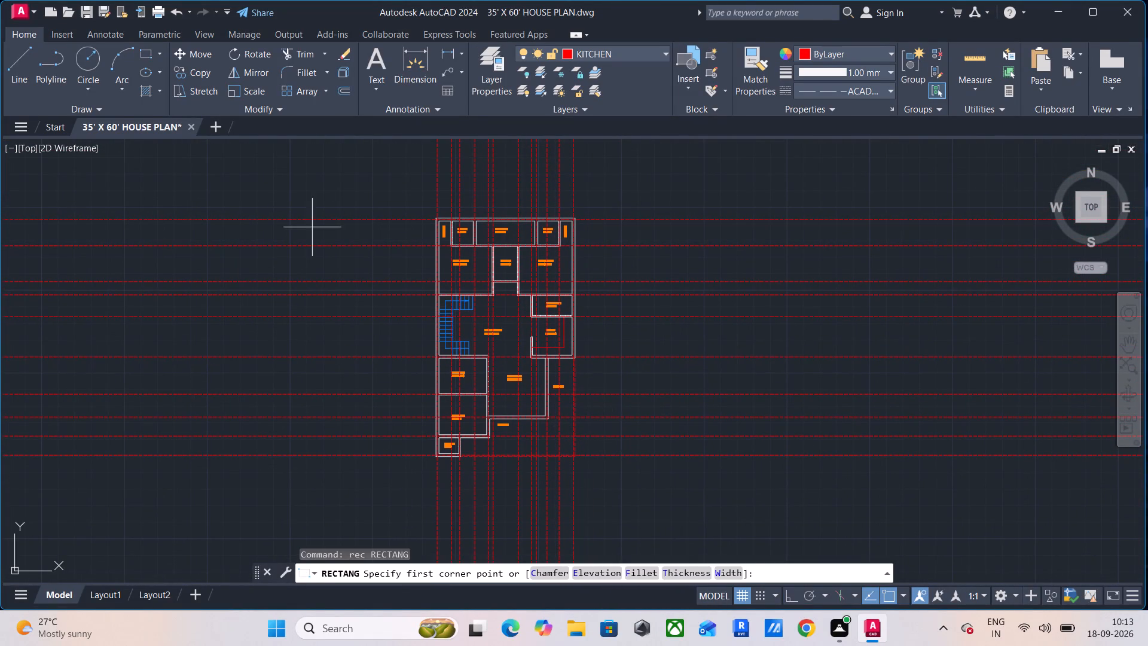
click(408, 194)
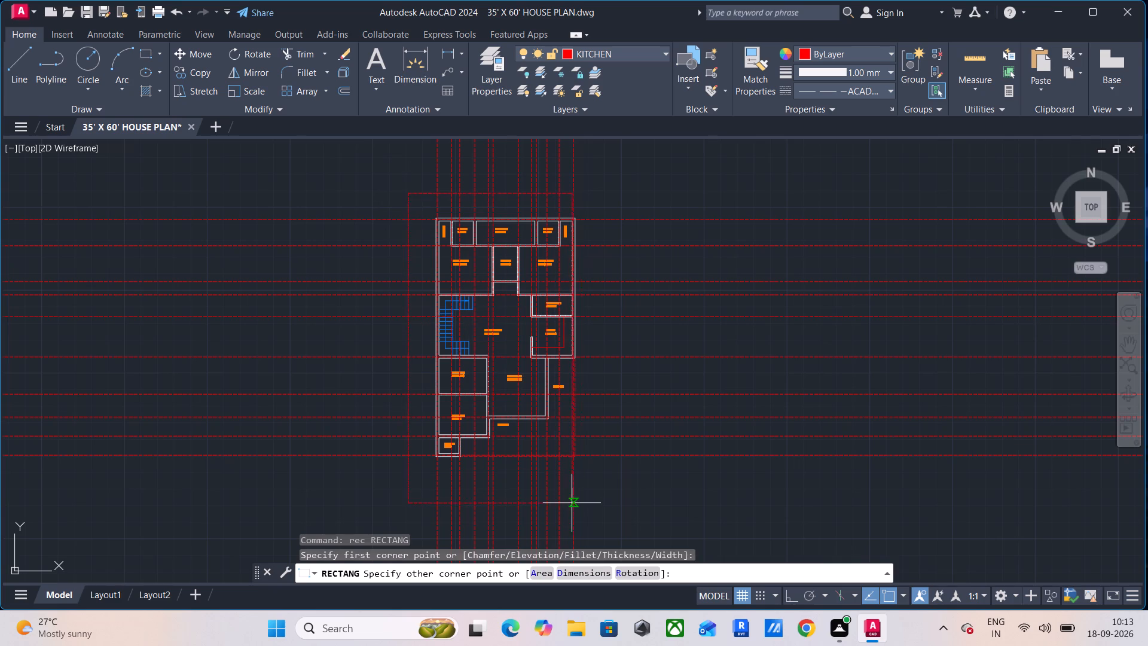
click(601, 487)
key(Escape)
key(Escape)
key(Escape)
key(Escape)
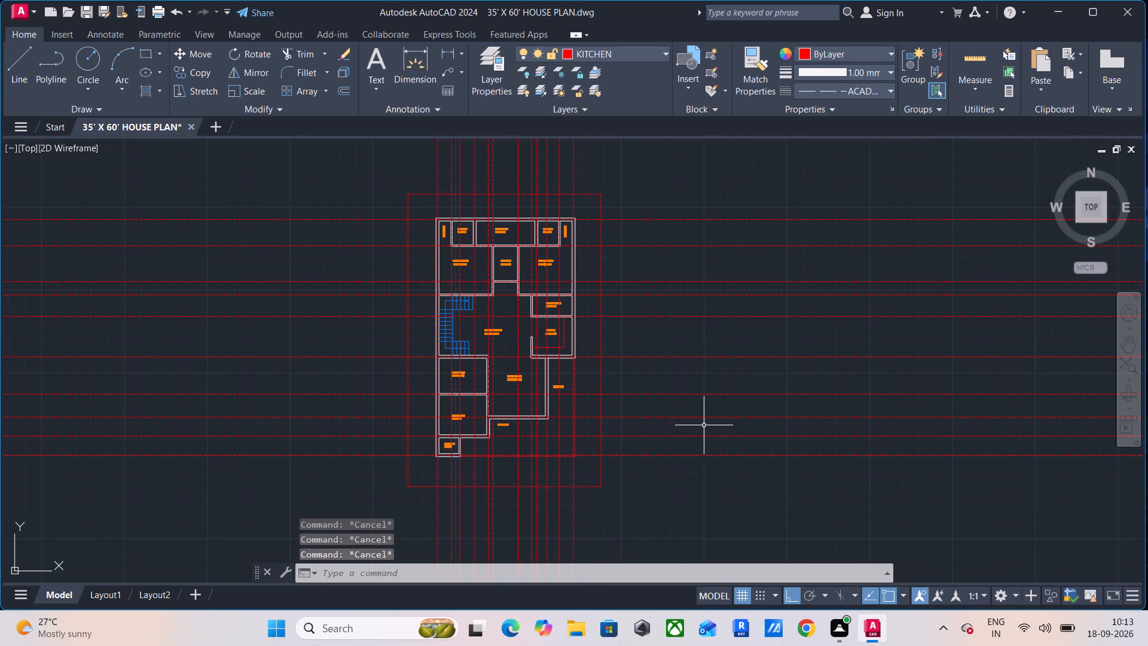
Trim the horizontal construction lines where they extend beyond the east and west sides of the temporary rectangle.
text(tr)
key(space)
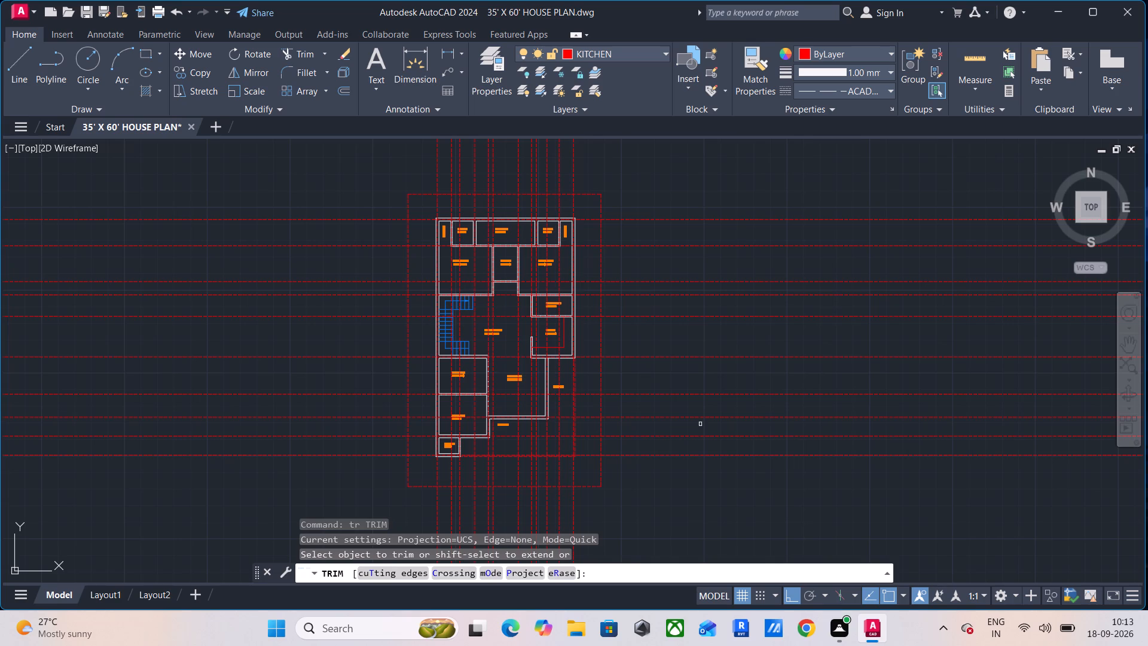
click(701, 188)
click(723, 515)
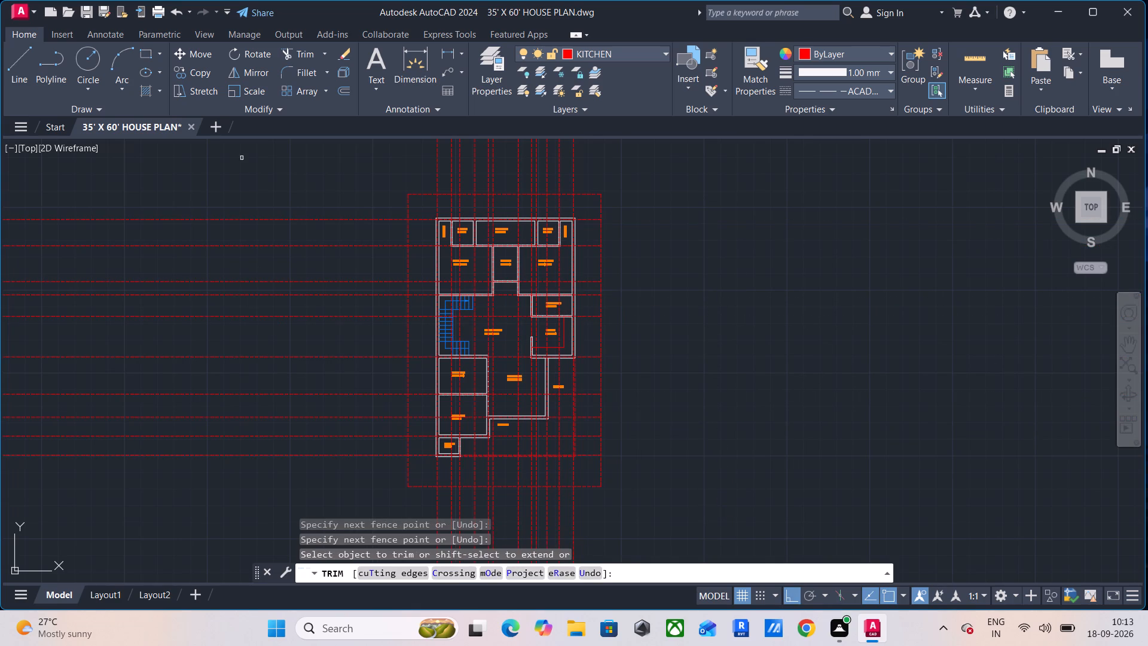
drag(242, 158, 239, 172)
click(212, 520)
Trim the vertical construction lines where they extend beyond the south and north sides of the temporary rectangle.
middle_drag(236, 479, 287, 211)
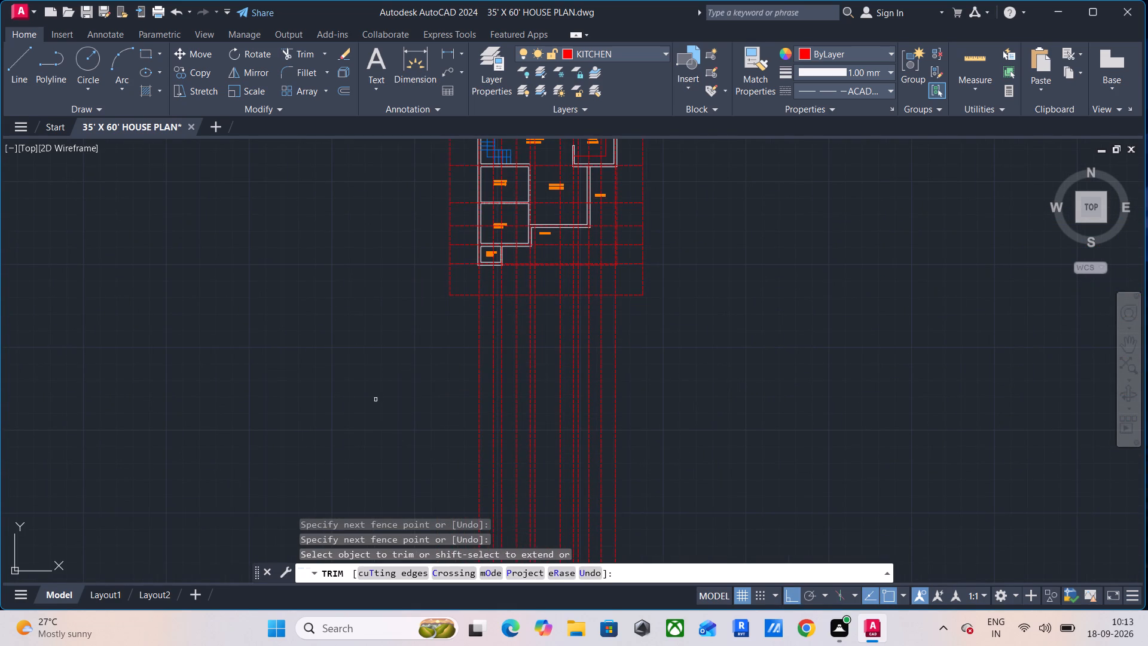
click(376, 402)
click(784, 374)
middle_drag(781, 354, 784, 536)
scroll(784, 536, down, 2)
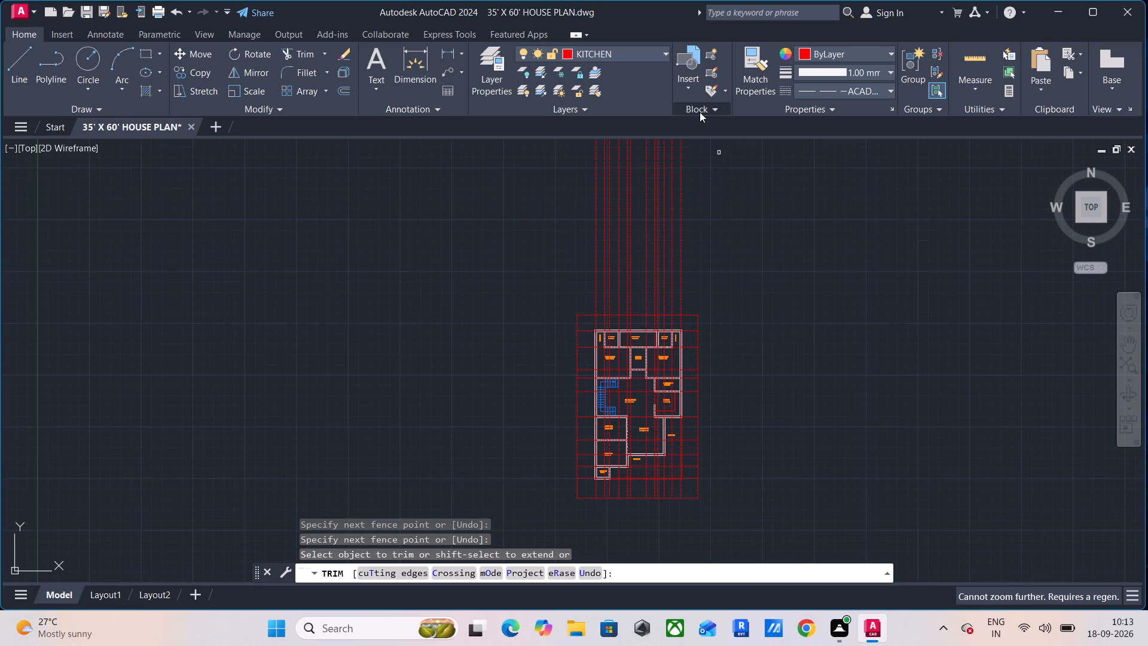
drag(700, 112, 697, 118)
click(709, 210)
click(486, 260)
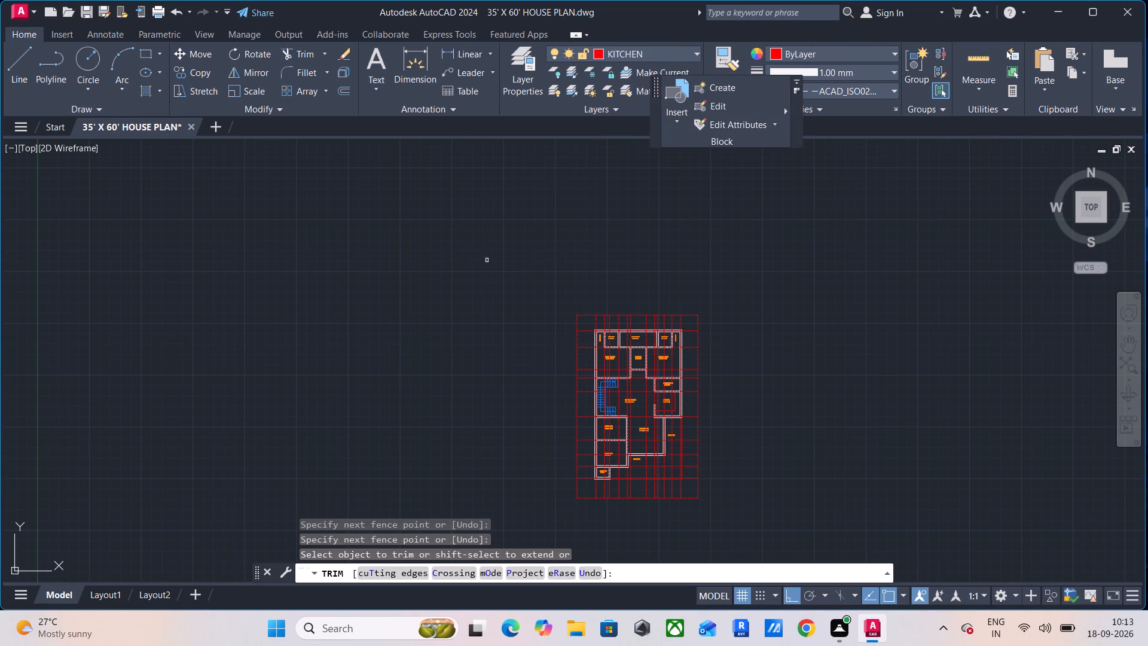
key(Escape)
key(Escape)
key(Escape)
Delete the temporary rectangle around the house plan.
scroll(768, 290, up, 2)
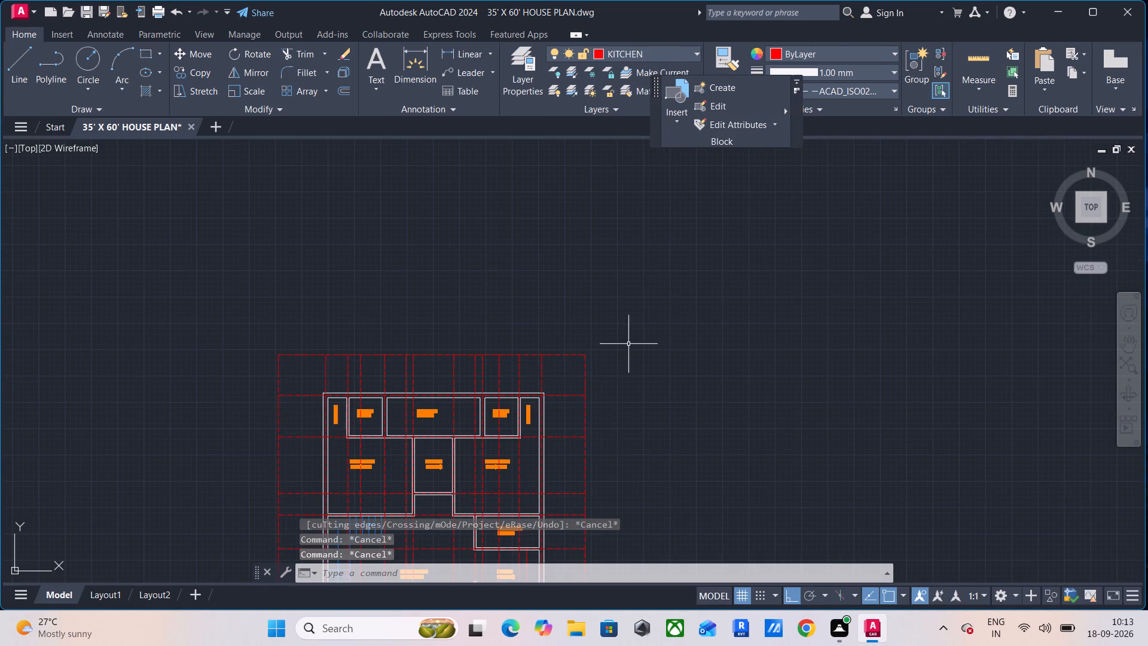
click(584, 383)
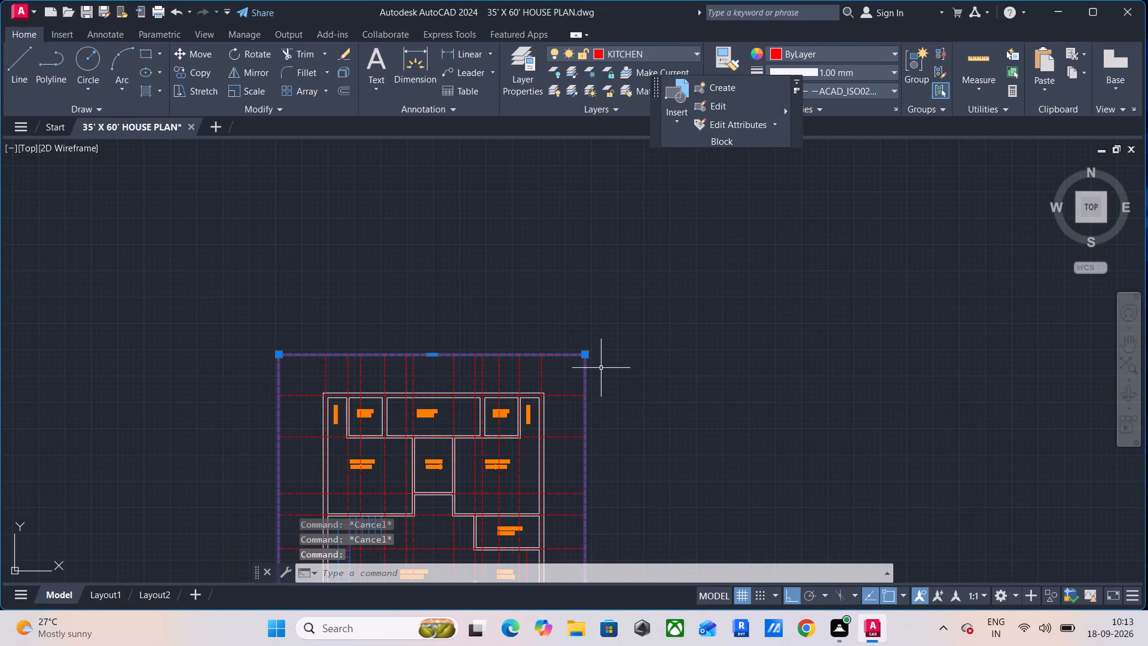
key(Delete)
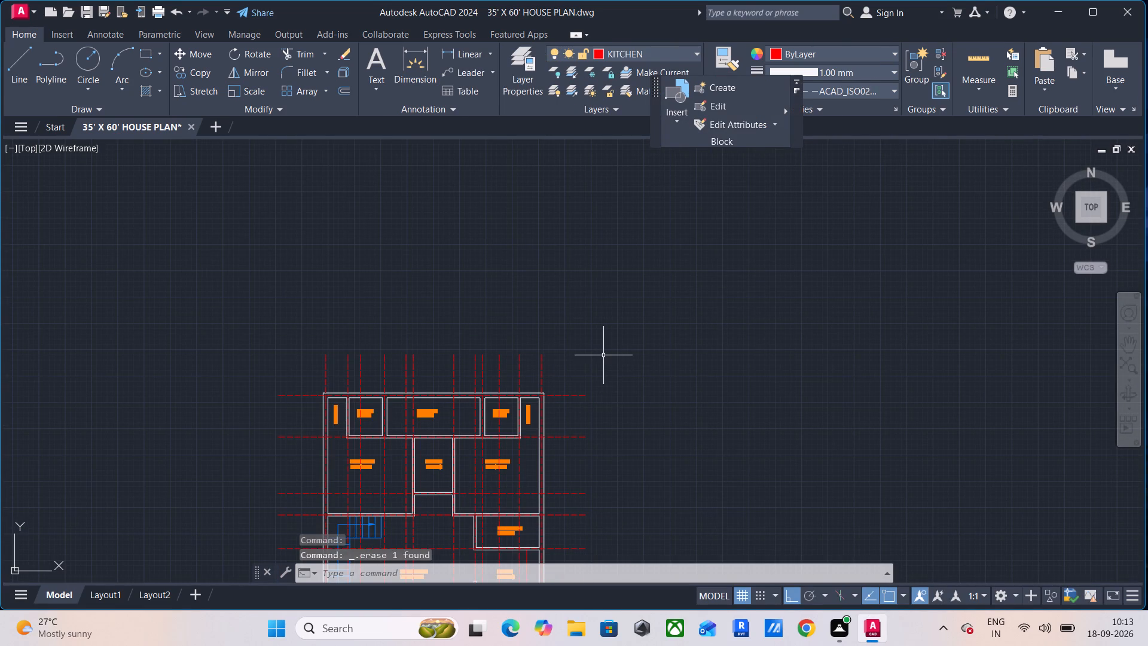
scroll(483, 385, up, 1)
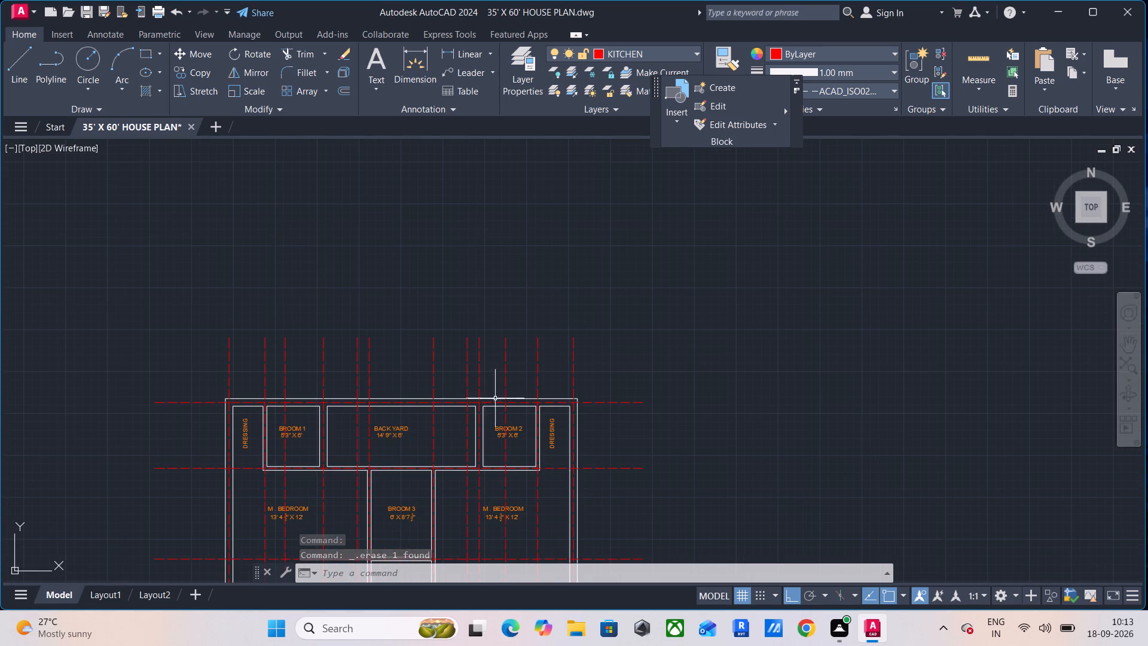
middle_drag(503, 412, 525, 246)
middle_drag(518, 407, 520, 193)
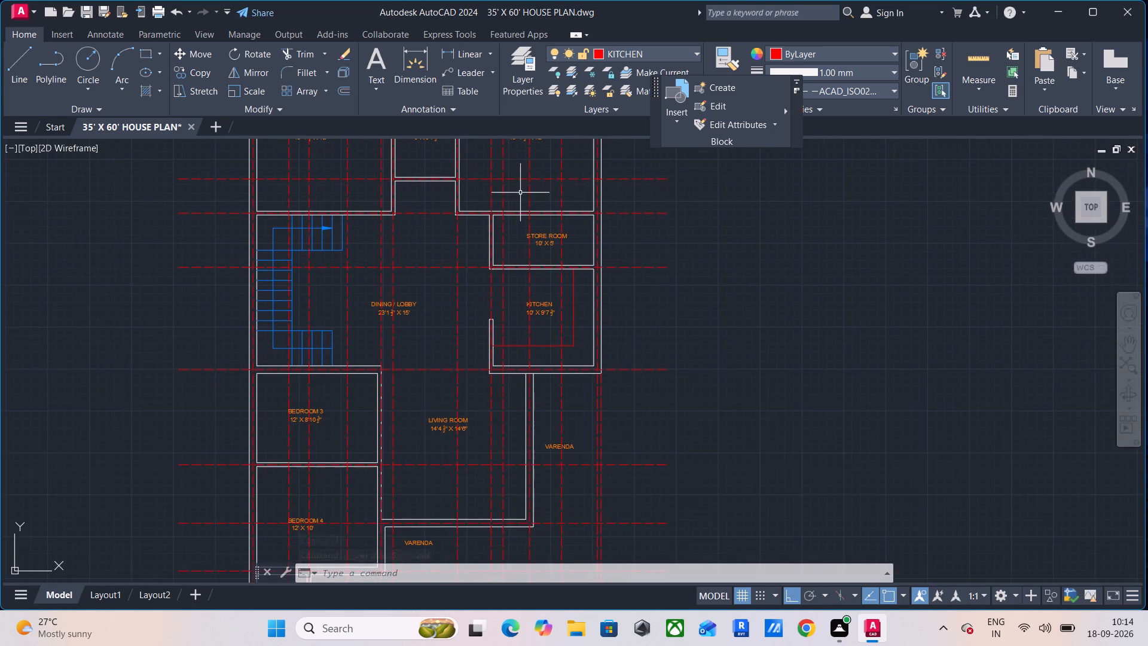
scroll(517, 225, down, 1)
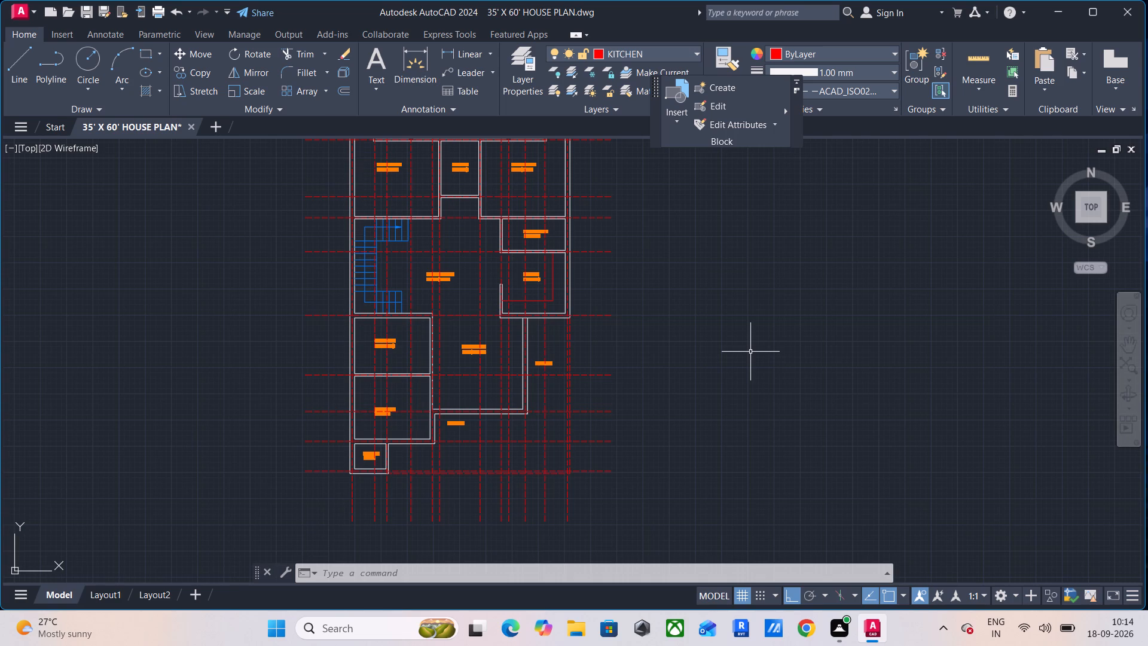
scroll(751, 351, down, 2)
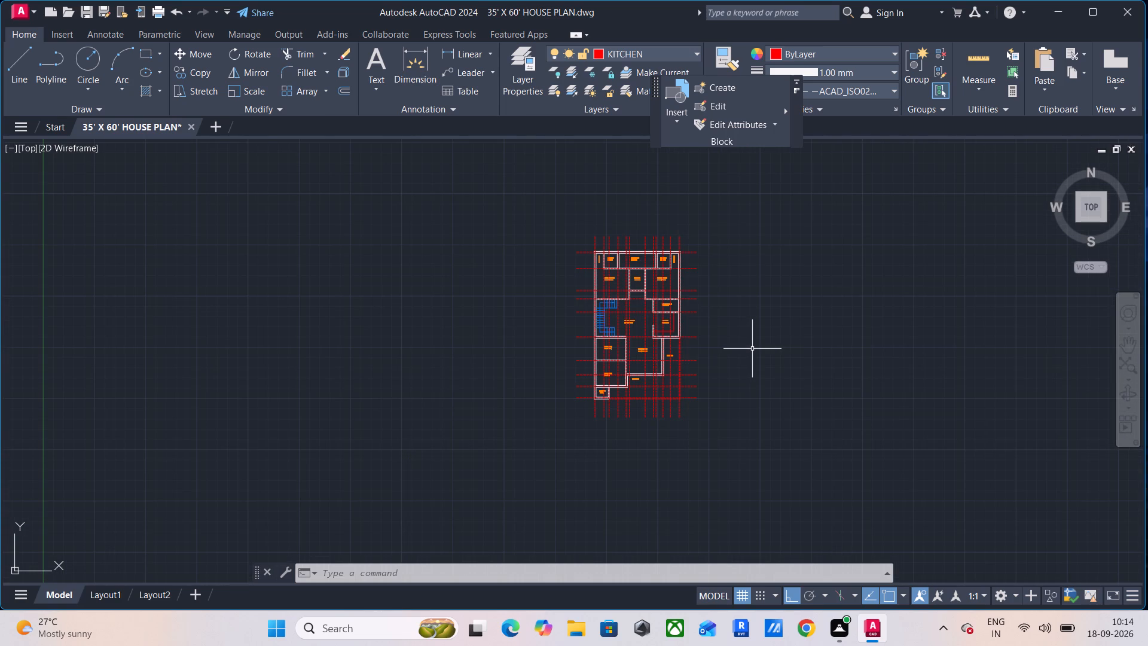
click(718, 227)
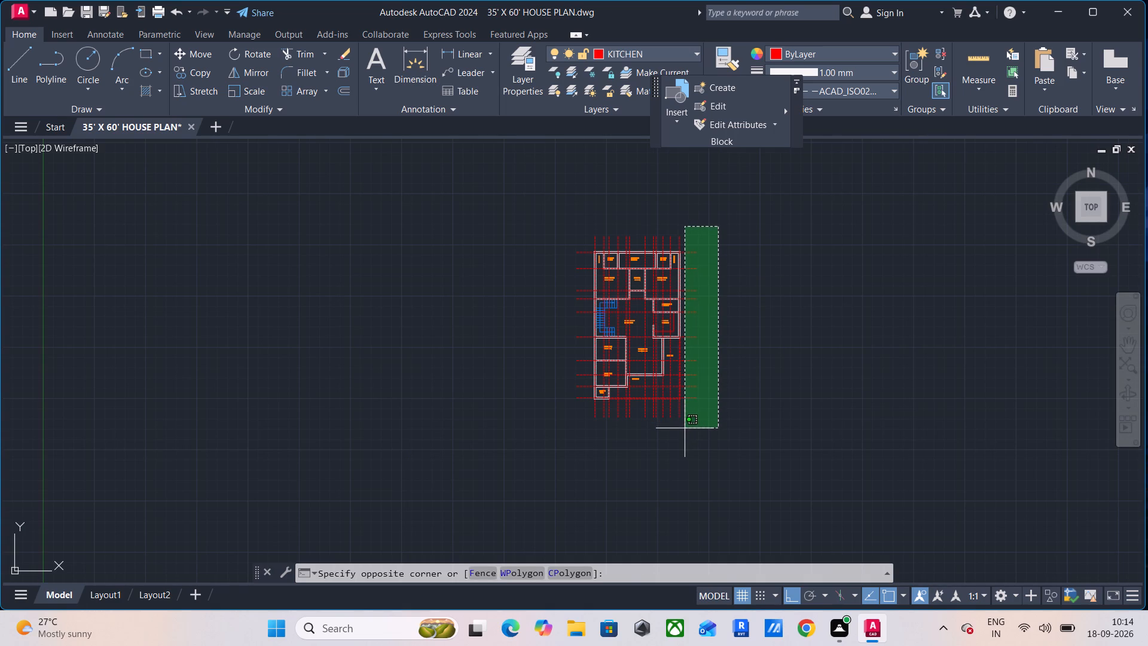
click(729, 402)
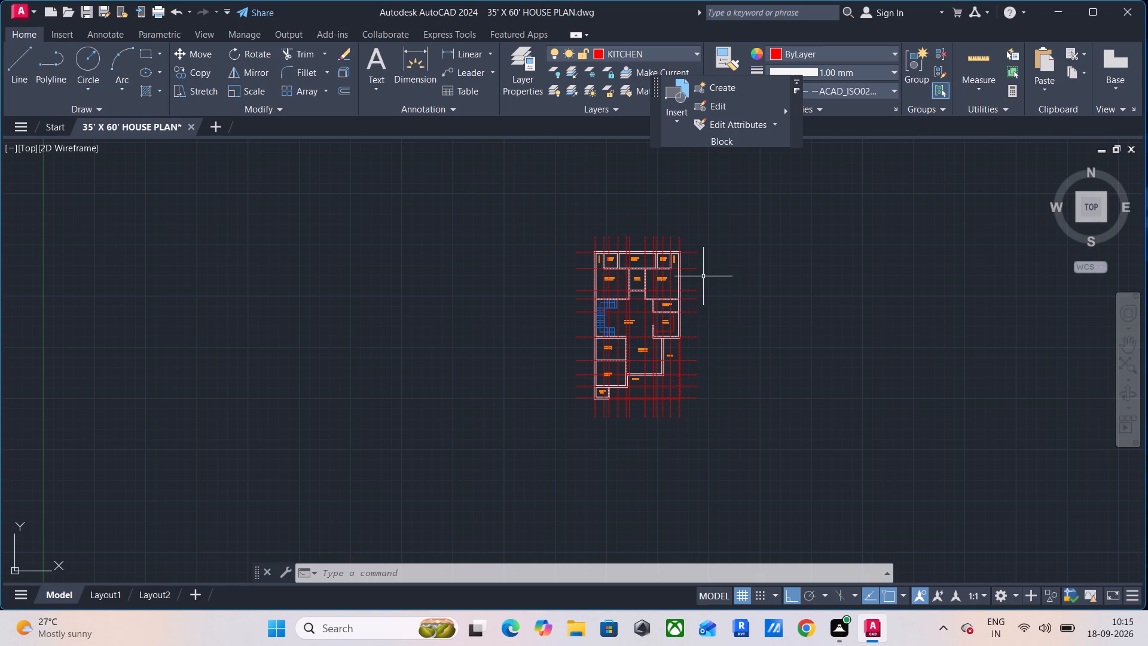
Copy all the wall lines and orange room labels, using Select Similar for each, about 91' east of the original plan.
scroll(703, 276, up, 2)
scroll(642, 288, up, 3)
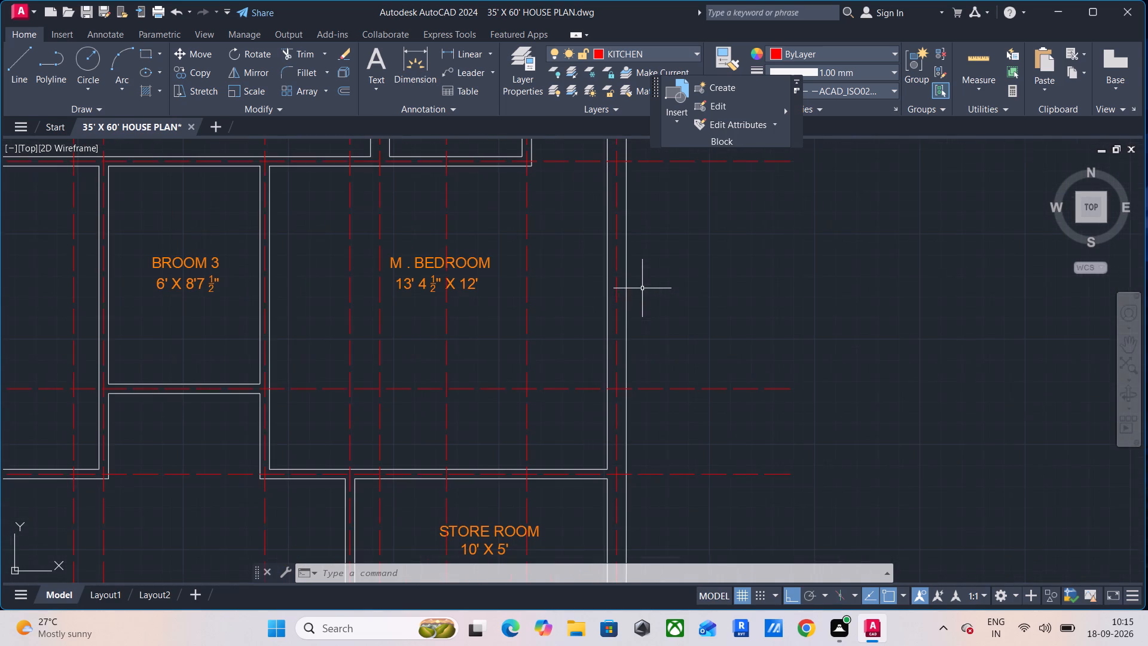
click(628, 300)
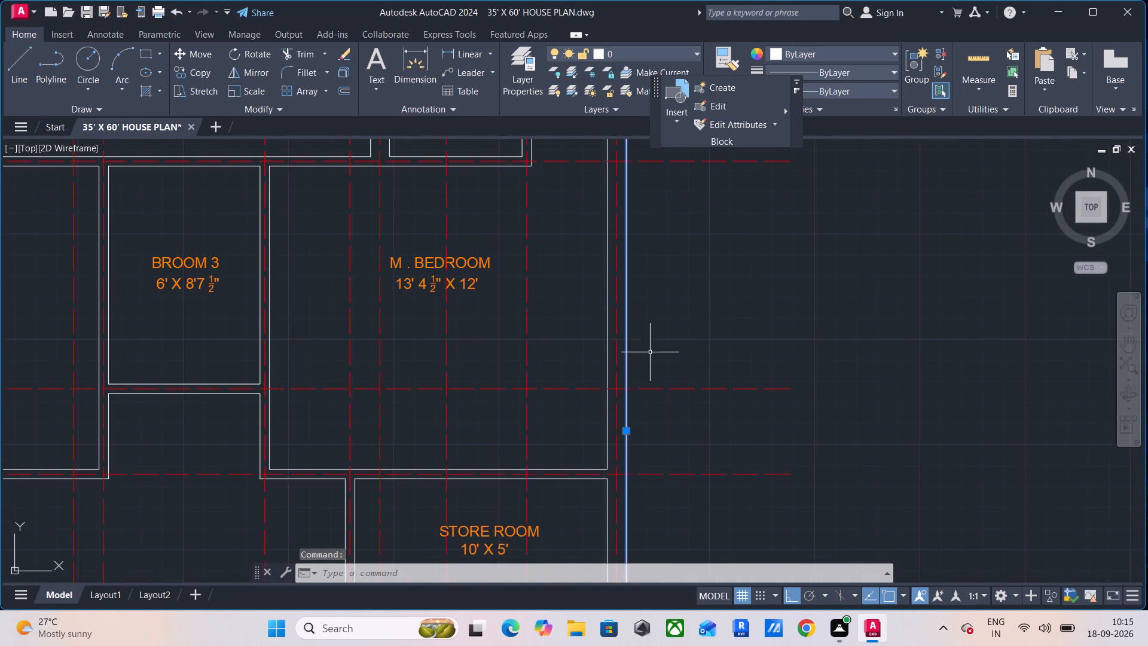
scroll(658, 343, down, 3)
middle_drag(672, 338, 696, 289)
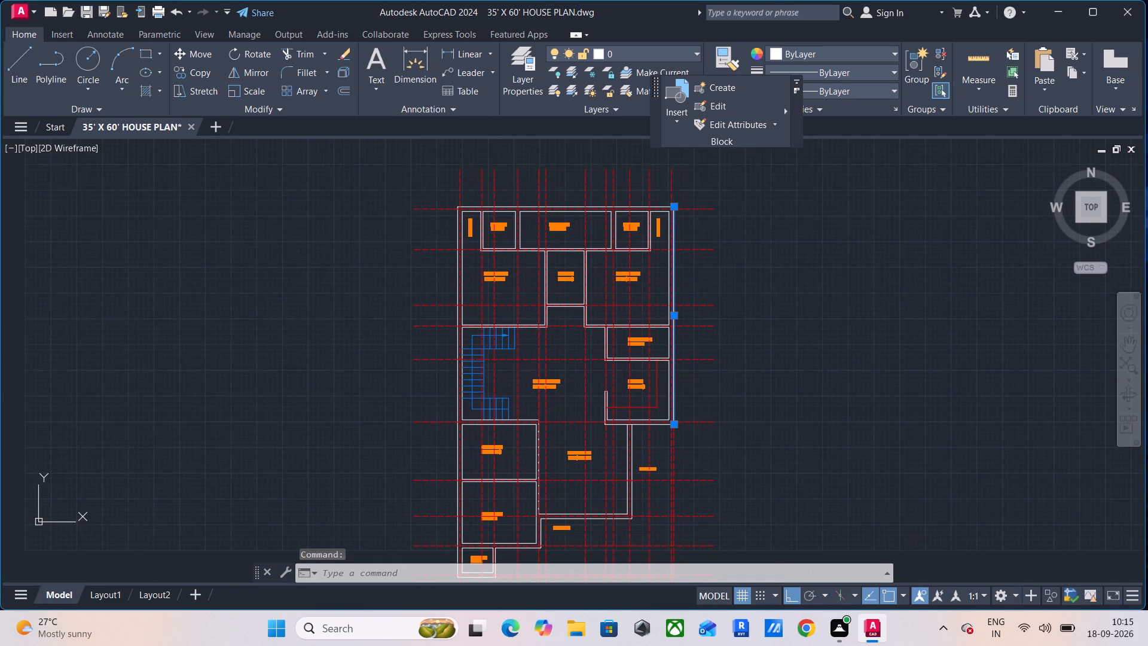
middle_drag(696, 288, 675, 199)
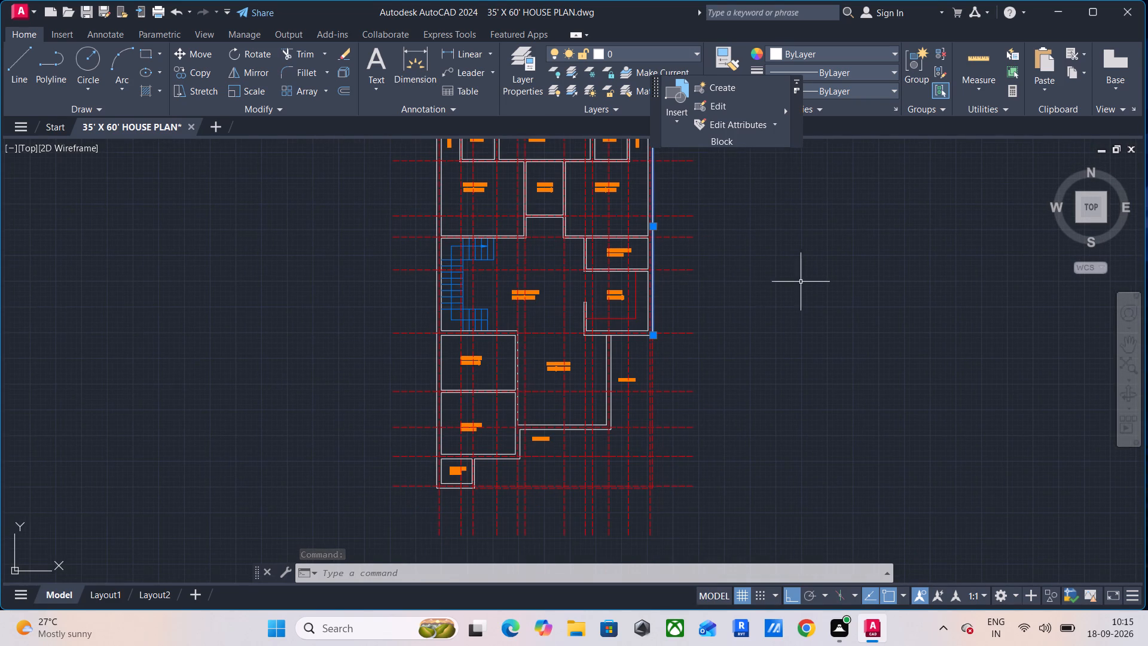
click(808, 282)
click(784, 301)
right_click(784, 295)
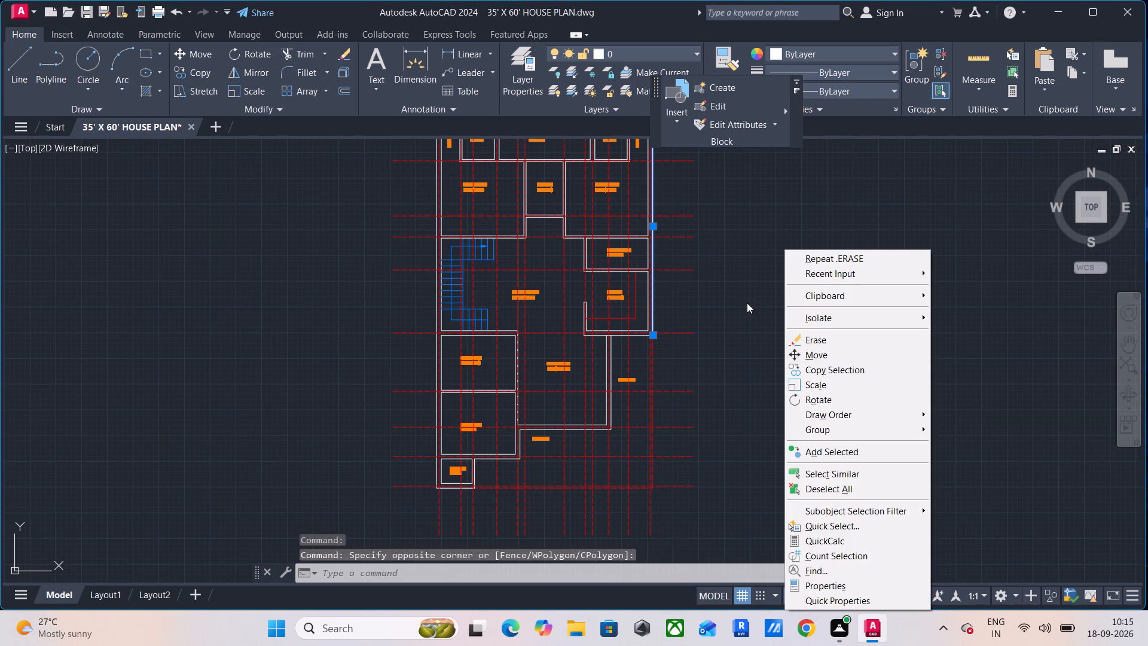
click(837, 476)
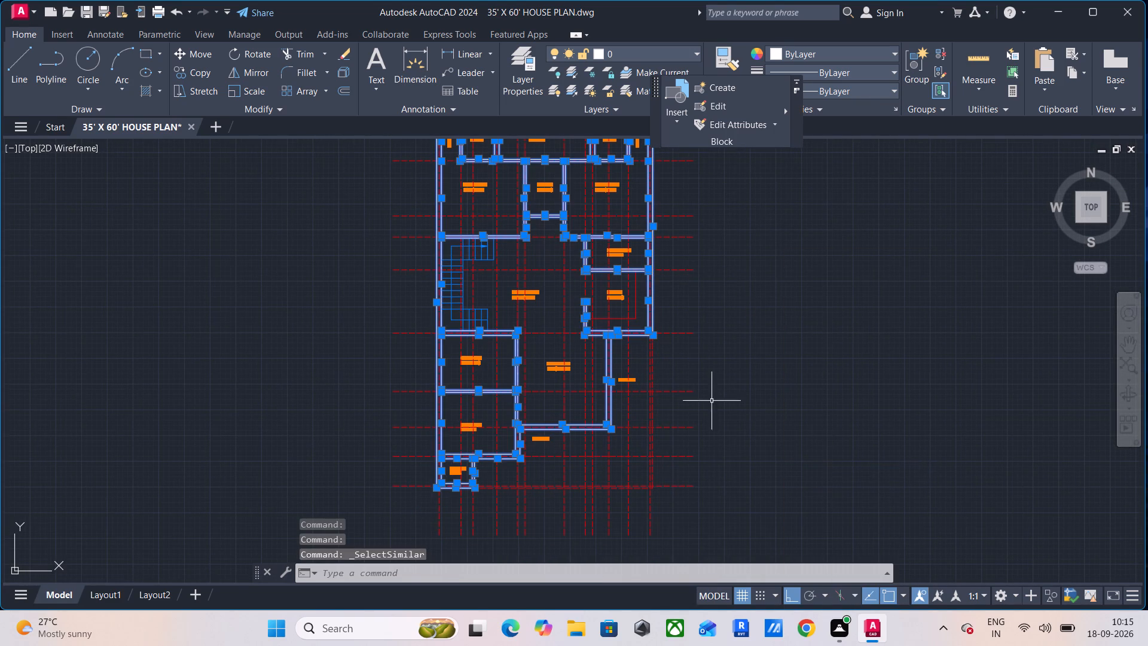
scroll(520, 203, up, 2)
middle_drag(438, 219, 523, 322)
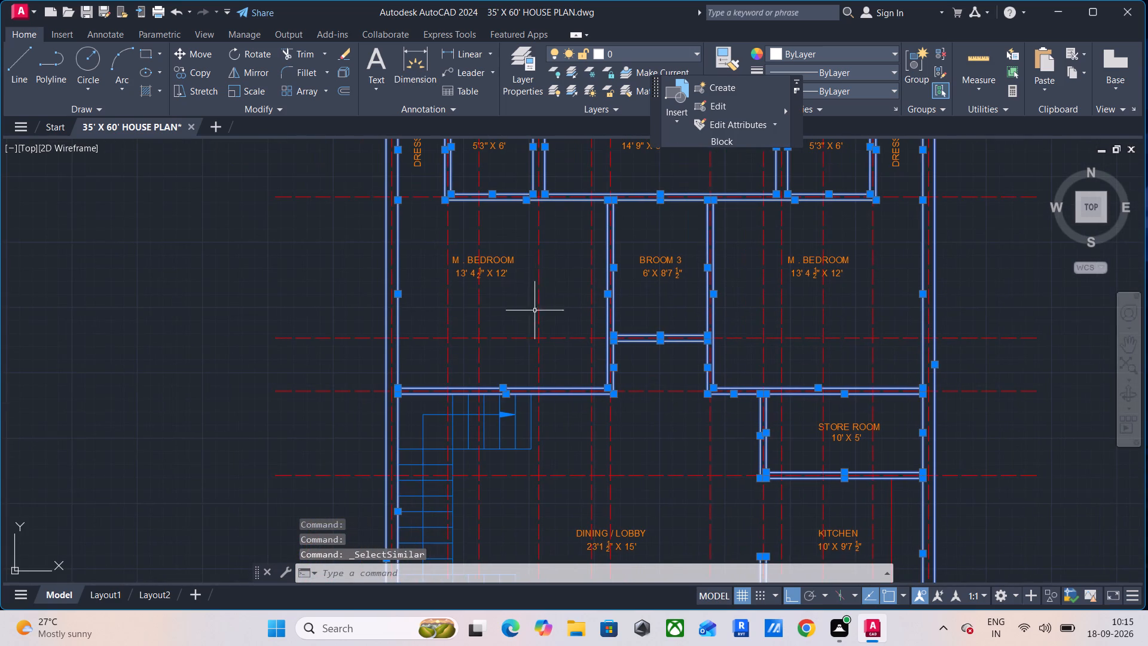
click(511, 259)
right_click(500, 261)
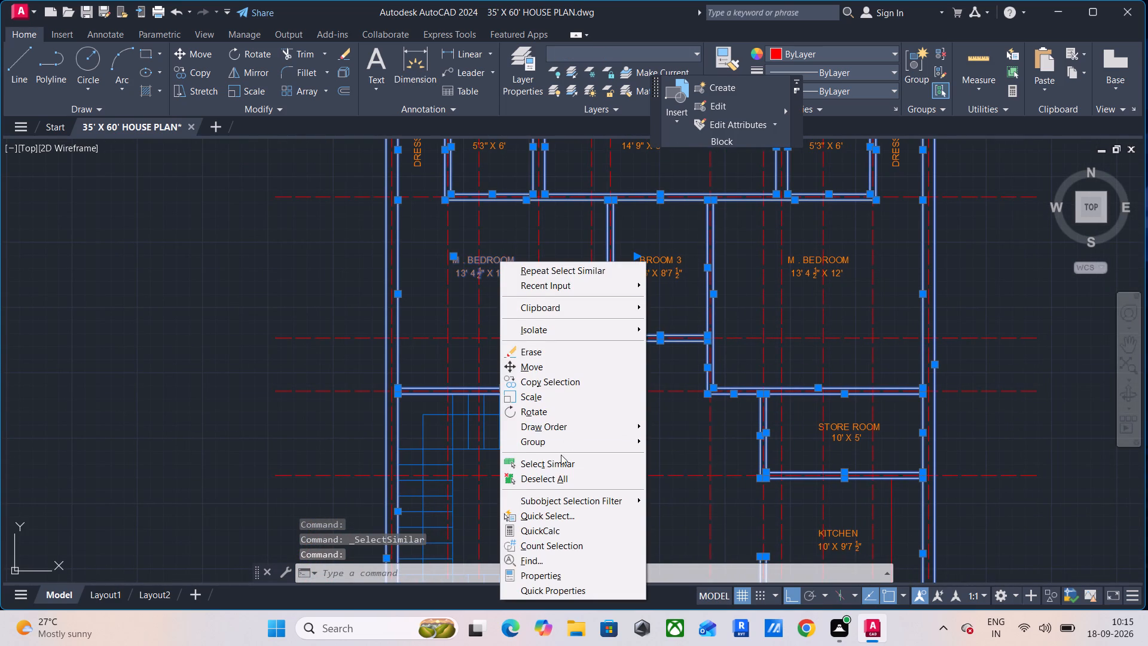
click(554, 467)
scroll(573, 310, down, 3)
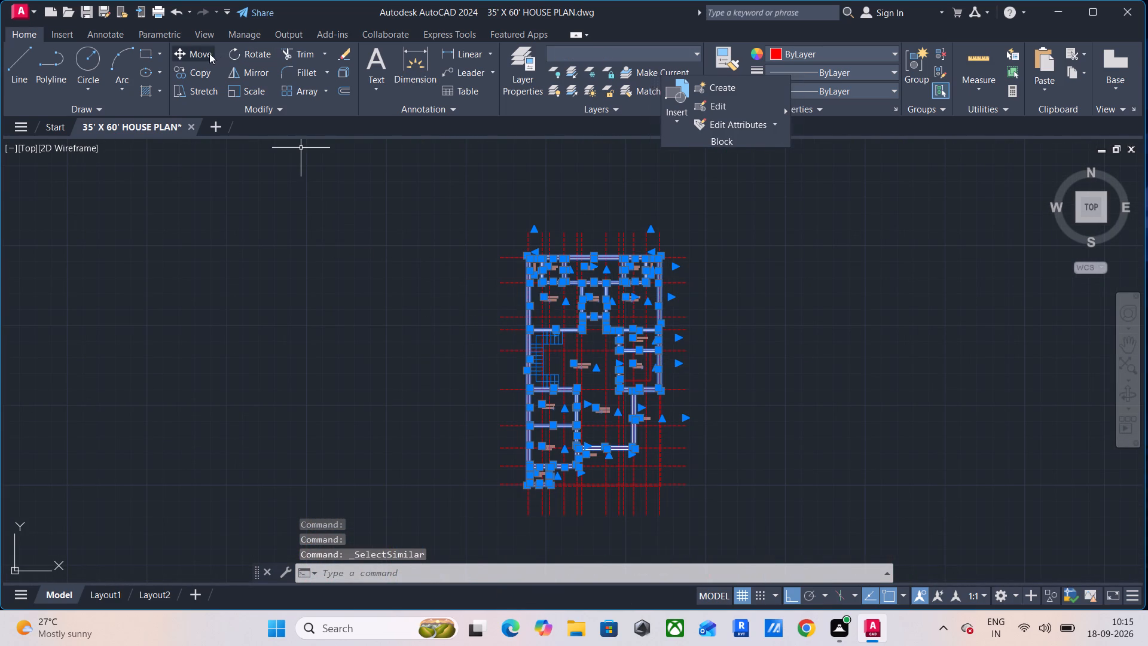
click(193, 71)
click(527, 483)
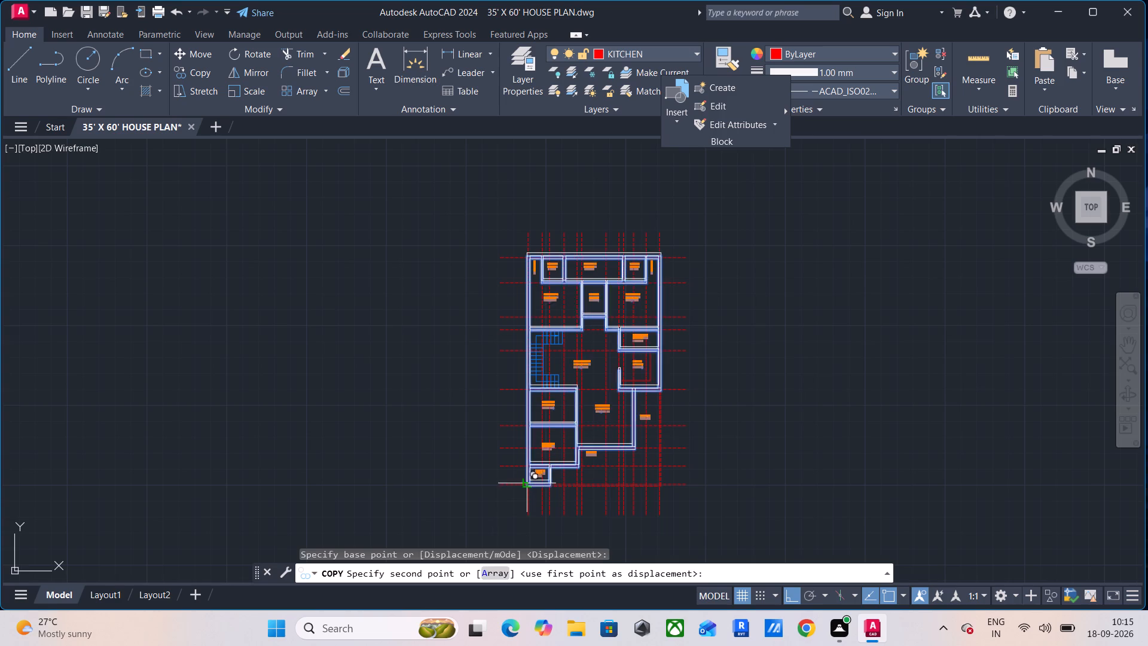
middle_drag(856, 482, 593, 481)
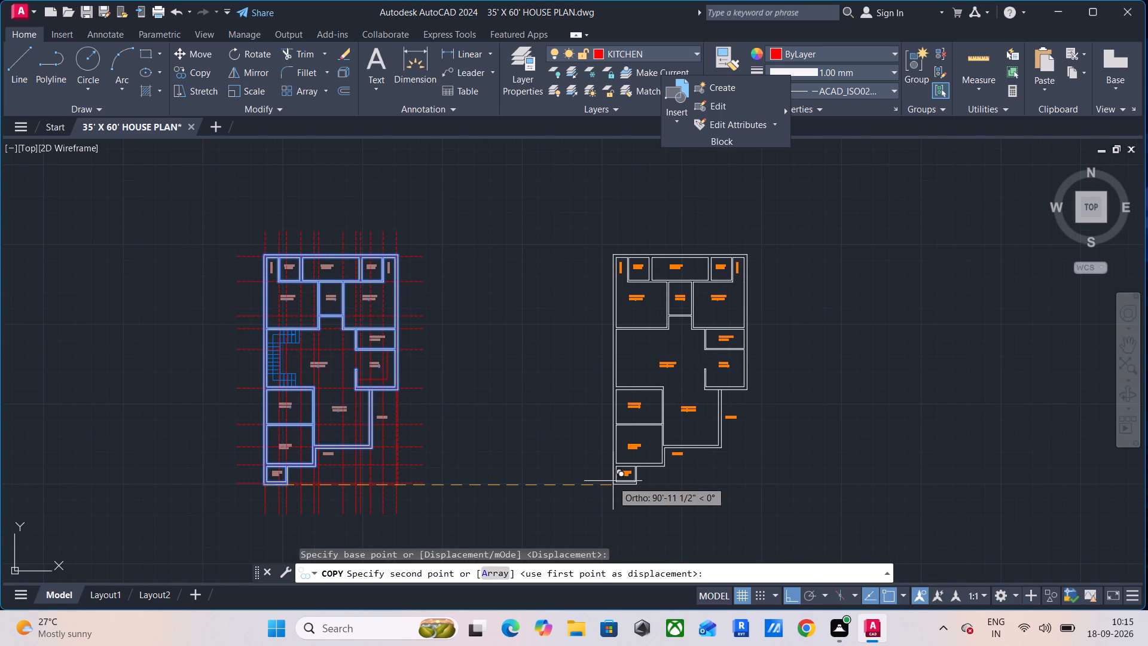
click(613, 481)
scroll(419, 368, down, 2)
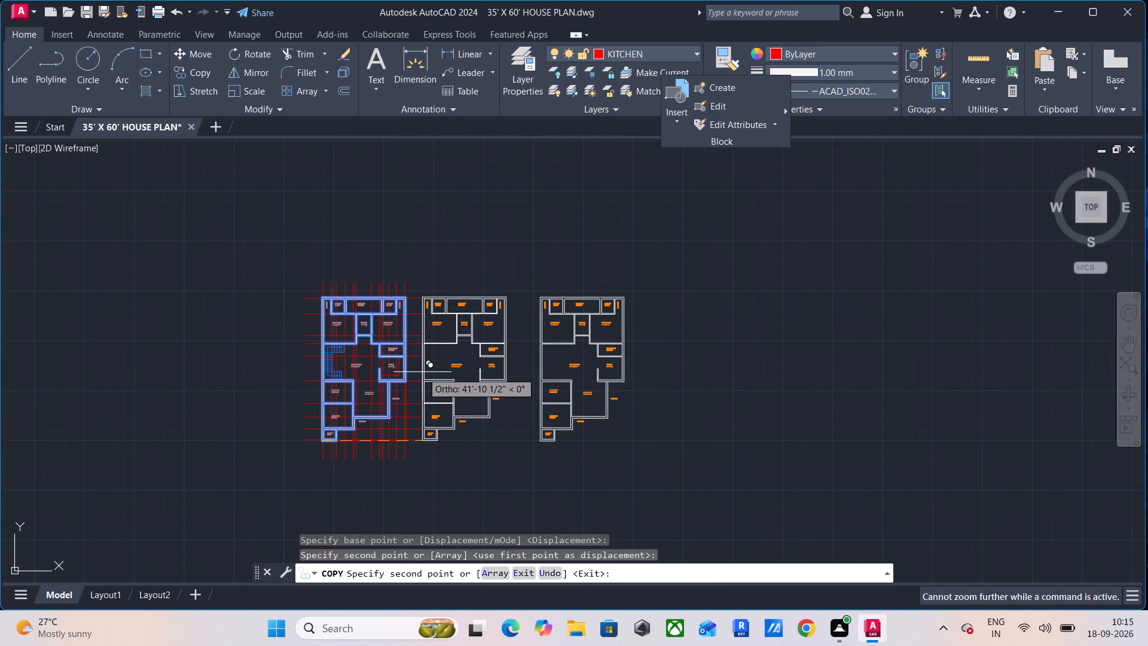
key(Escape)
key(Escape)
key(Escape)
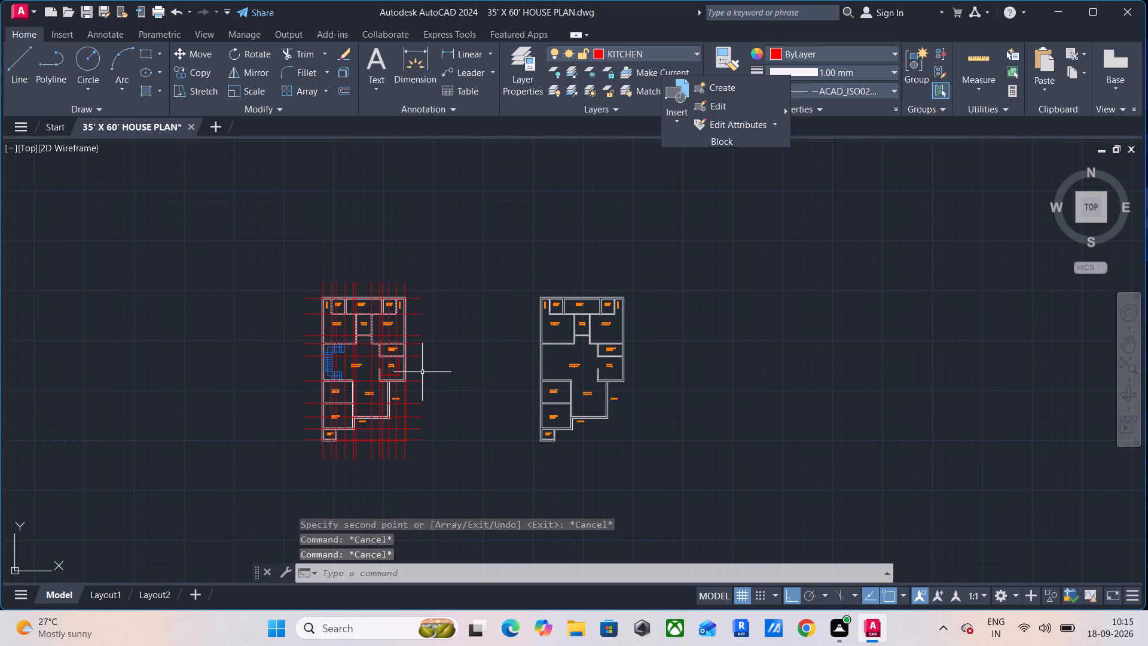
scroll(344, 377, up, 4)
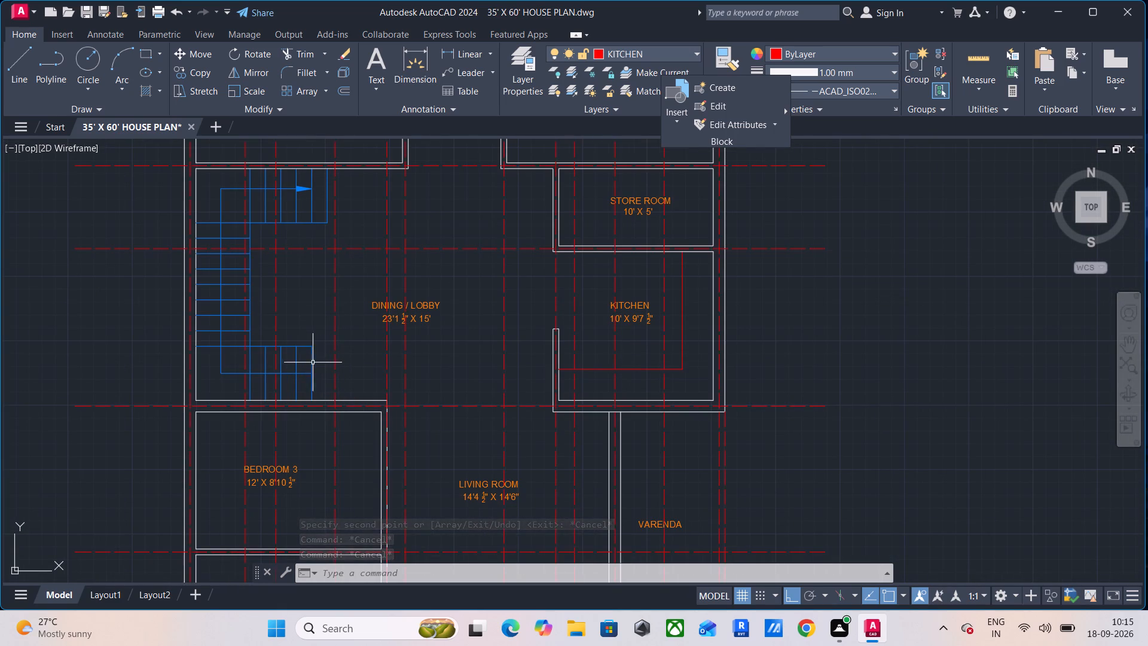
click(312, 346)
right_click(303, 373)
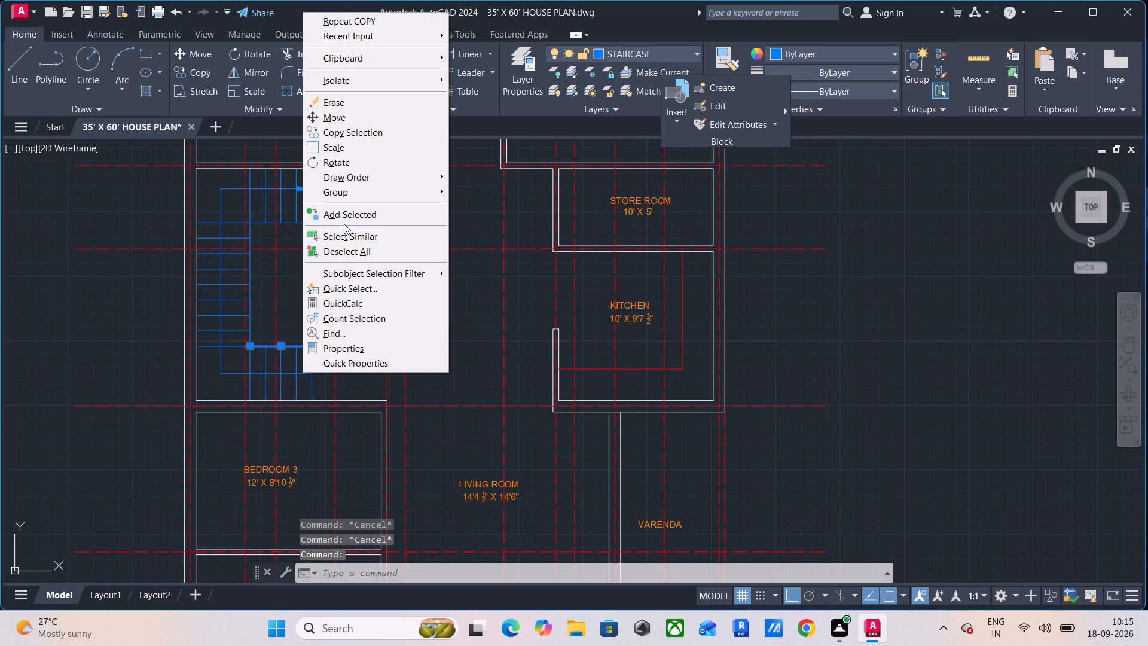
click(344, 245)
Copy the blue staircase tread lines, gathered with Select Similar, to the matching inner wall corner above BEDROOM 3 in the copied plan.
click(314, 350)
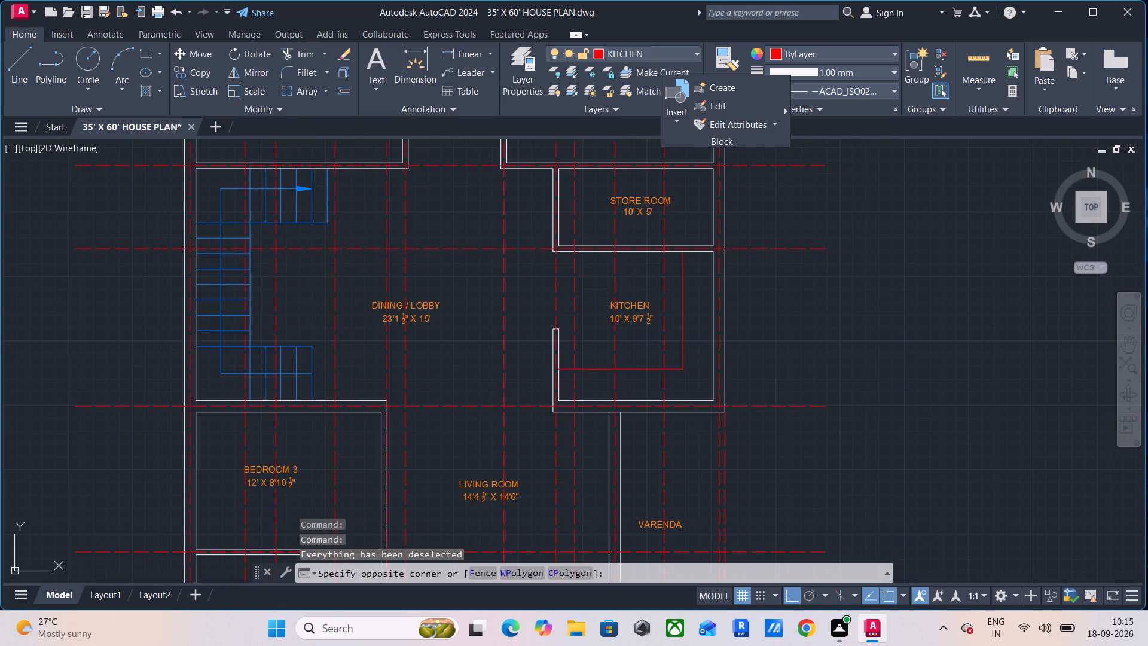
click(307, 368)
right_click(307, 369)
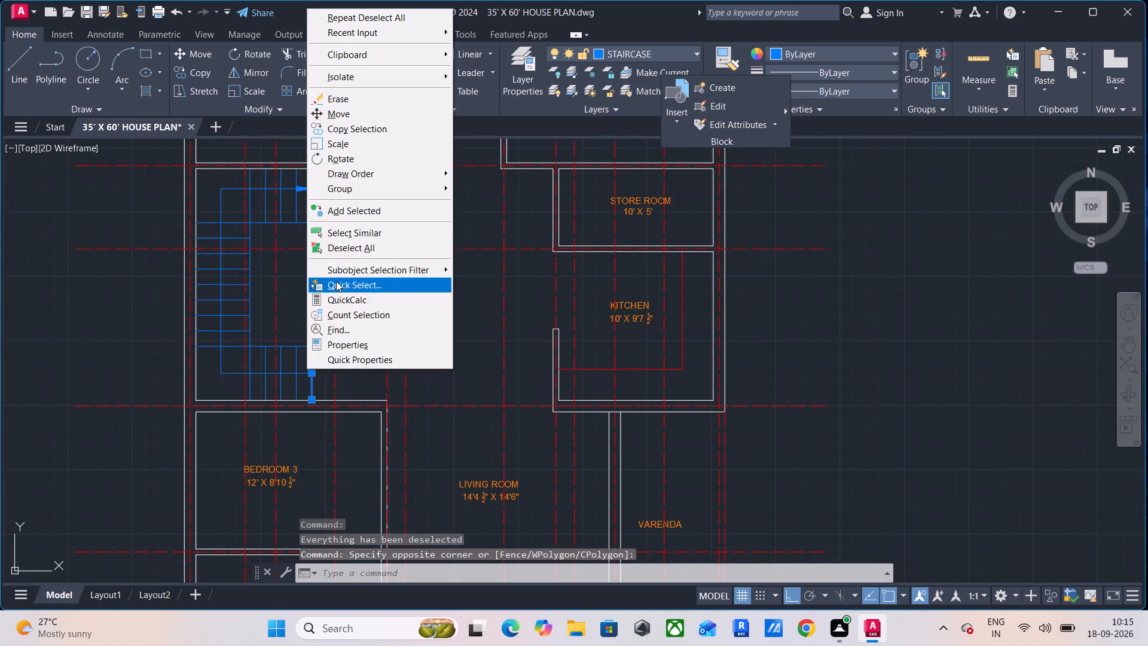
click(356, 233)
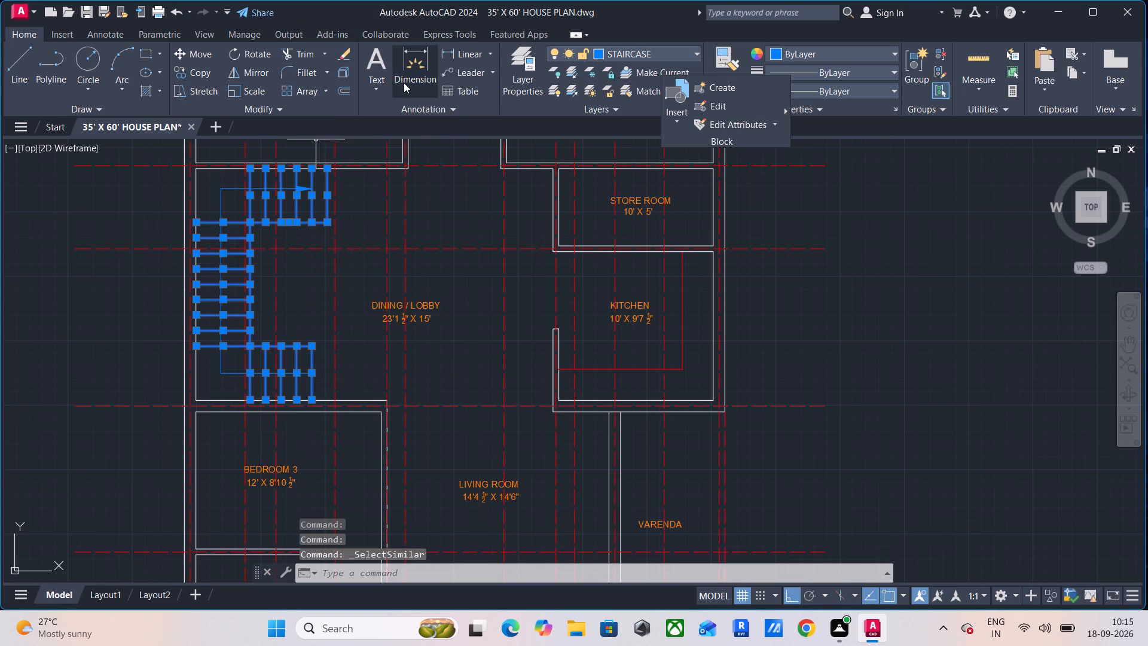
click(187, 76)
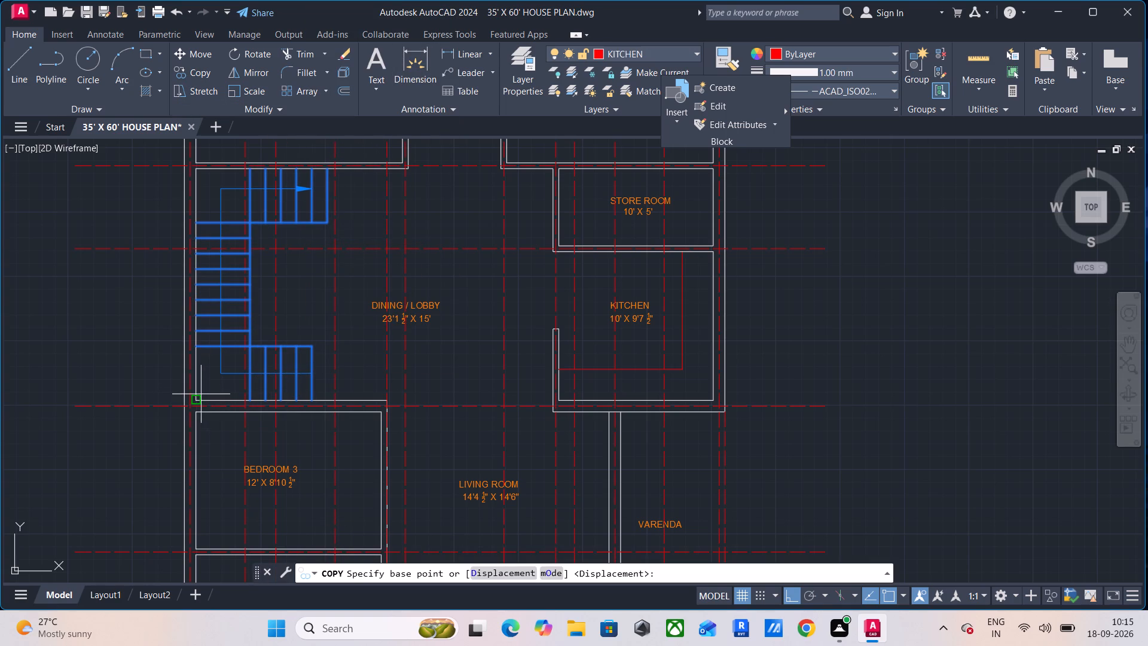
click(198, 396)
scroll(691, 382, down, 4)
middle_drag(666, 382, 276, 382)
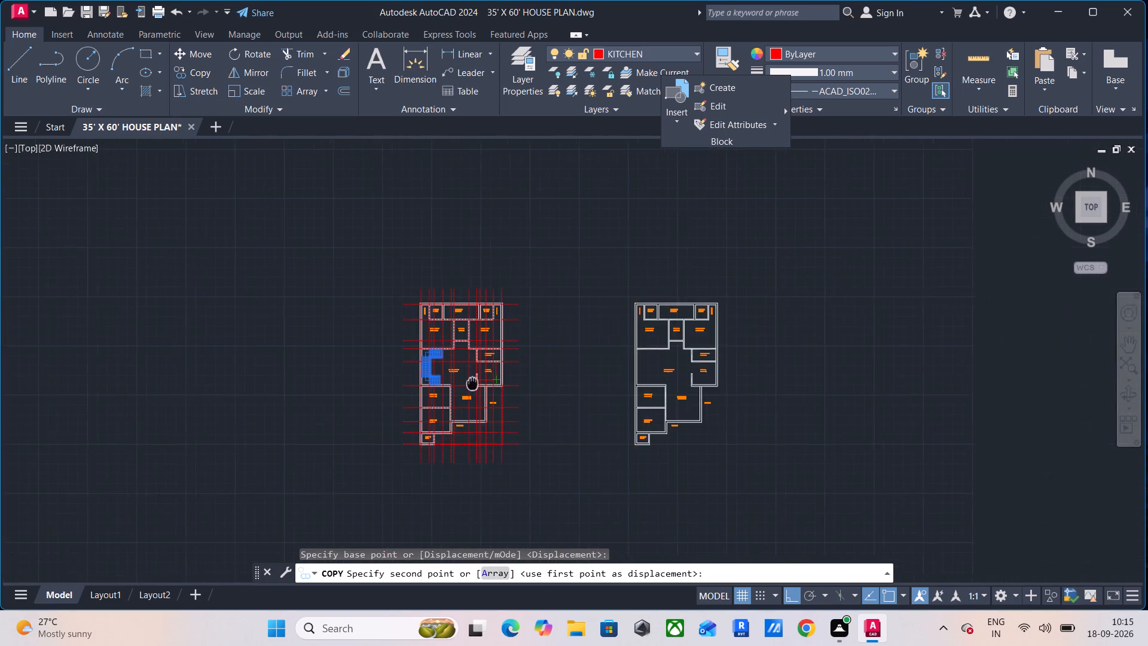
middle_drag(276, 382, 243, 382)
scroll(606, 364, up, 6)
middle_drag(576, 453, 494, 166)
scroll(545, 315, up, 1)
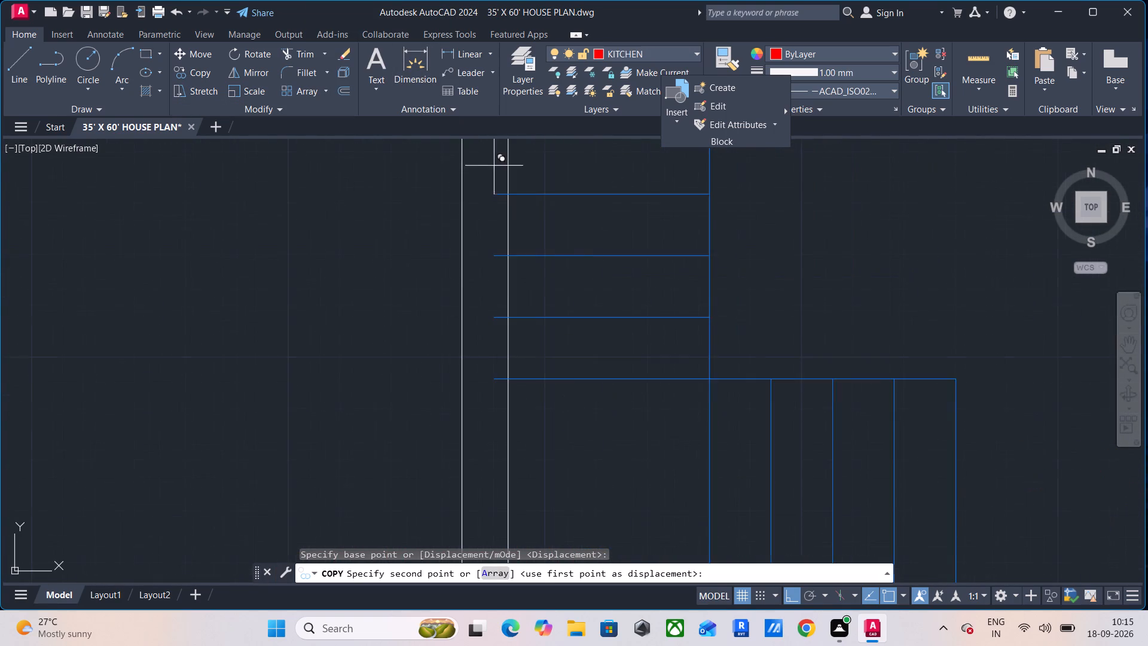
scroll(492, 389, down, 5)
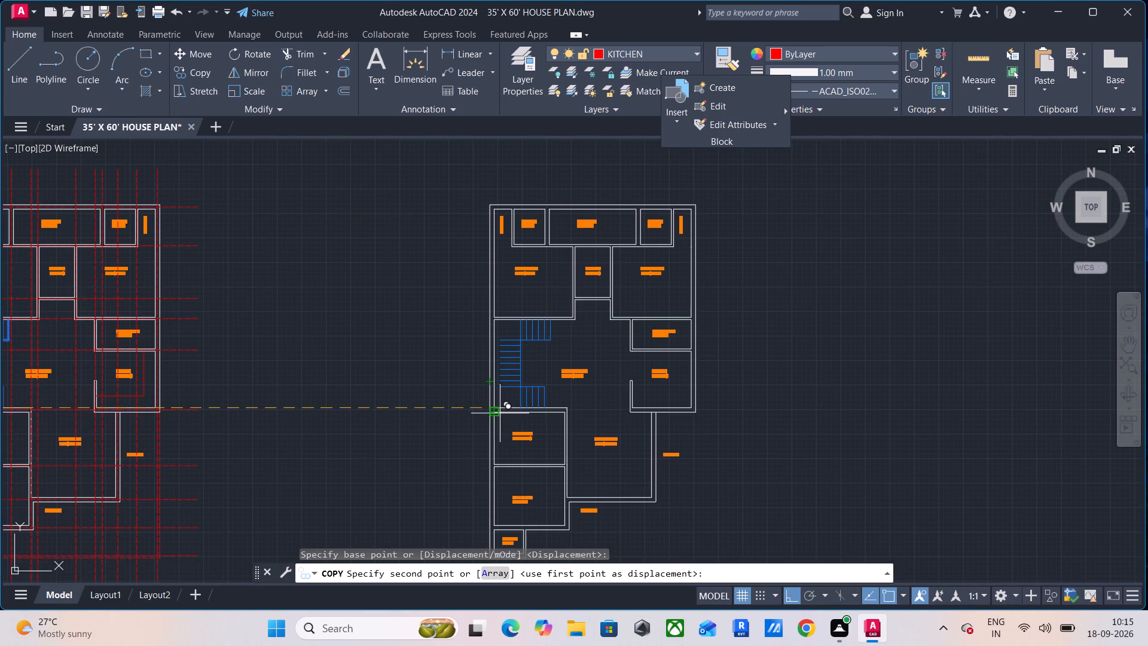
scroll(496, 406, up, 4)
click(462, 419)
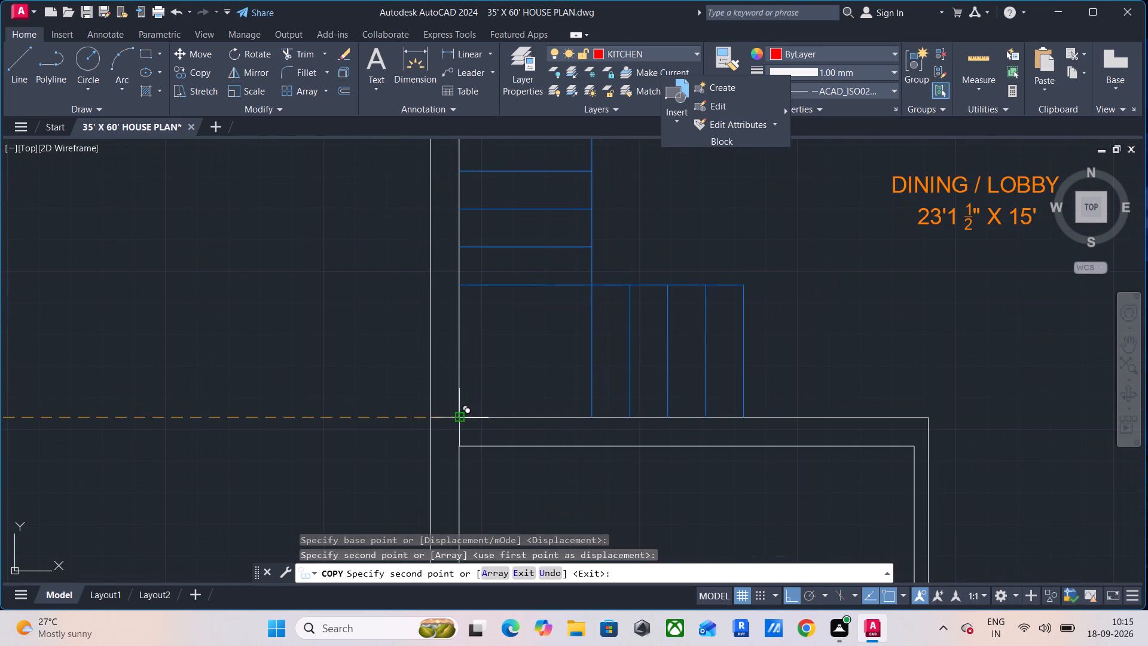
scroll(487, 395, down, 4)
right_click(373, 328)
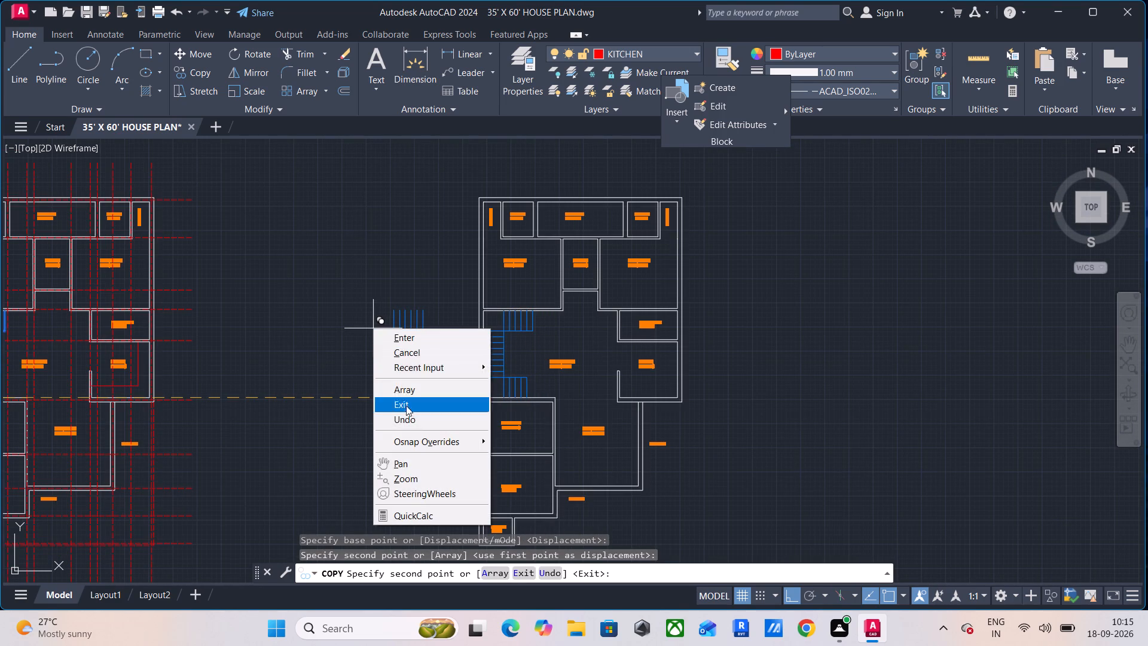
click(414, 357)
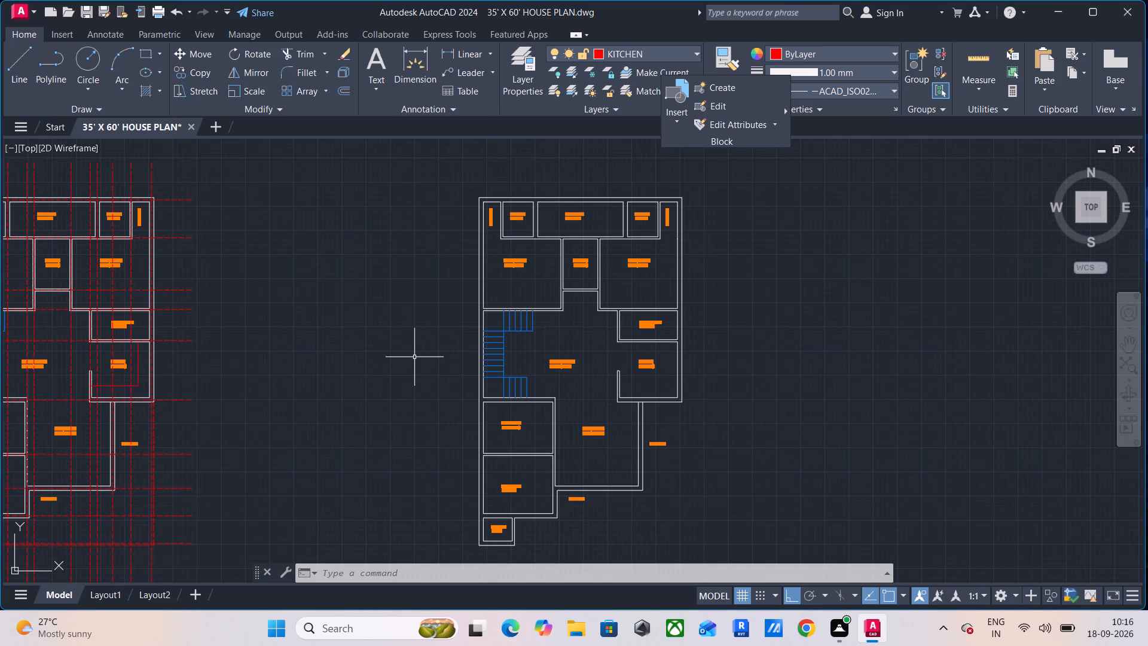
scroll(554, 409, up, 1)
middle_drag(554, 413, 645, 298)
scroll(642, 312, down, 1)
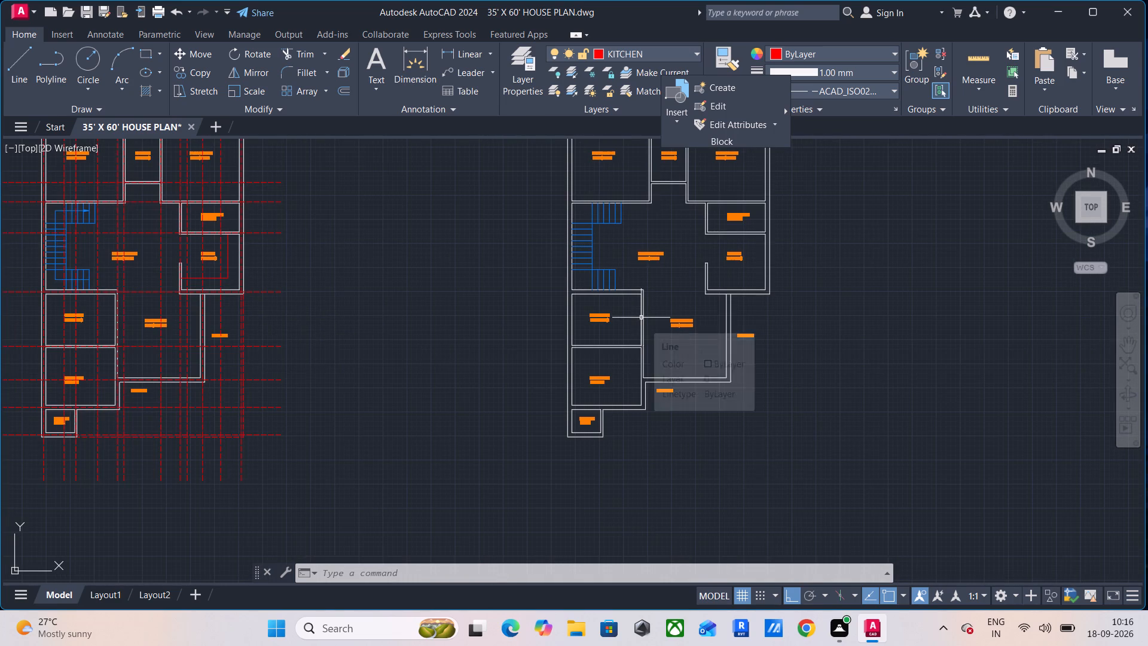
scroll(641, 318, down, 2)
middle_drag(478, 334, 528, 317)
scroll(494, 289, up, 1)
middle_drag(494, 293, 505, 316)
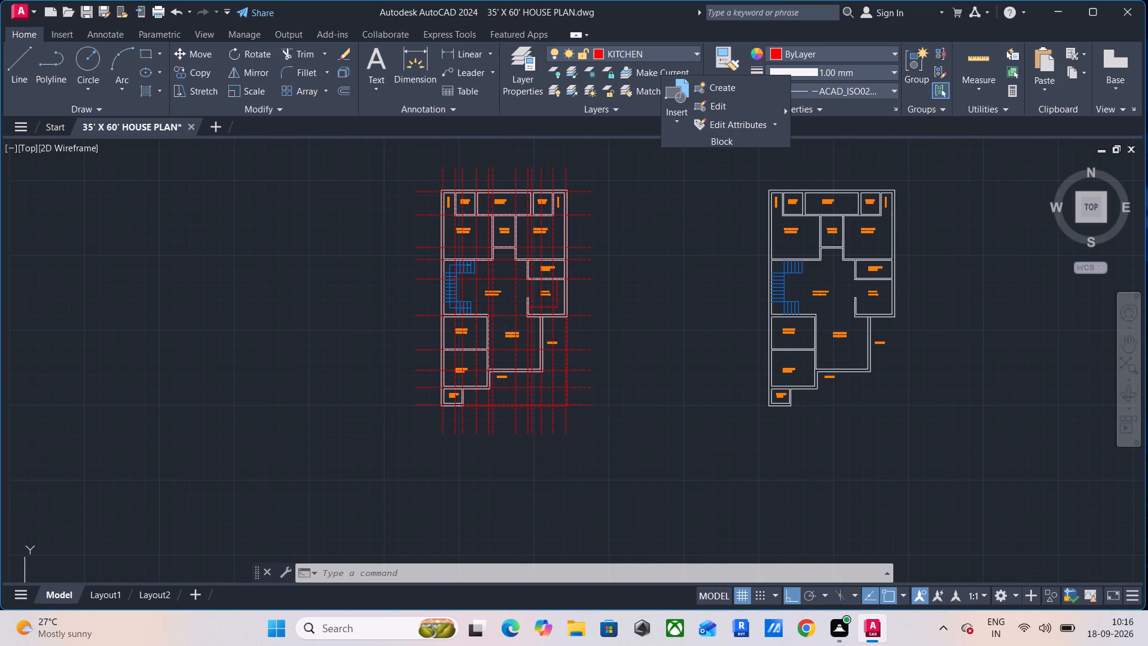
Copy the dashed red south and east plot boundary lines from BROOM 4's outer southeast corner to the same corner of the copied plan.
scroll(471, 406, up, 5)
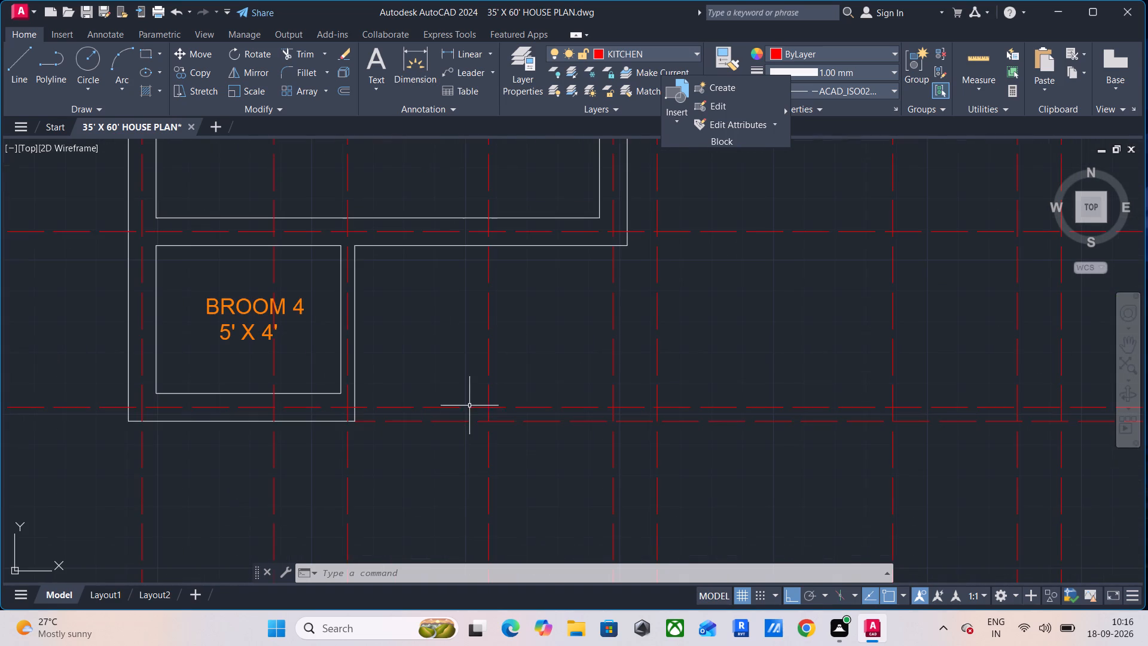
click(413, 420)
scroll(535, 306, down, 3)
middle_drag(634, 316, 627, 319)
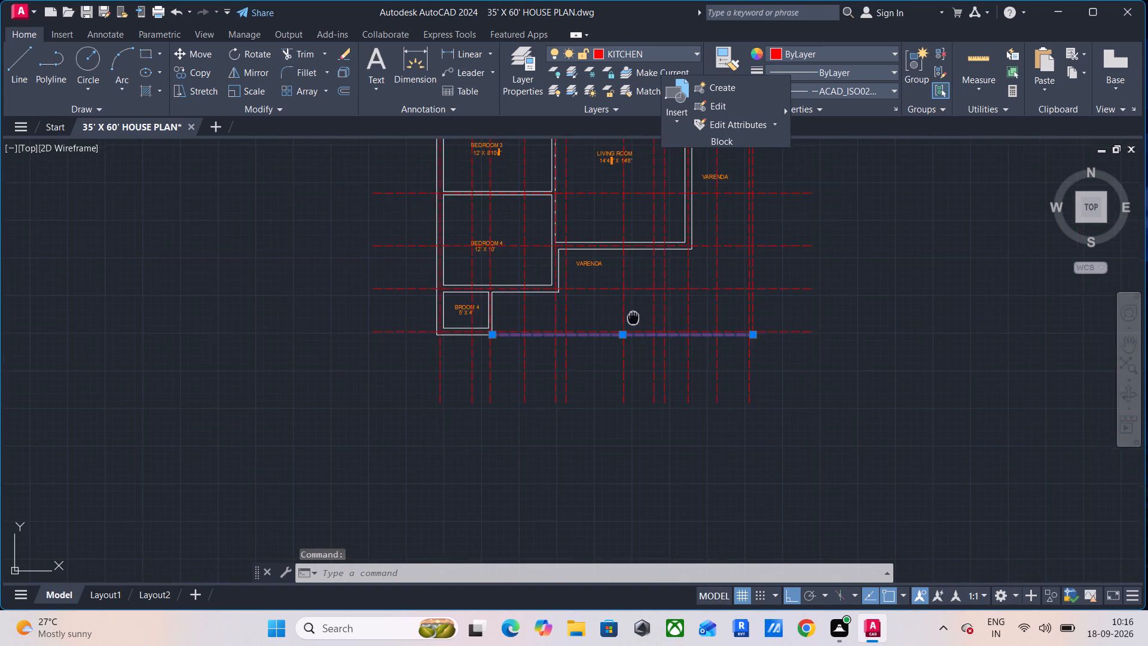
middle_drag(627, 319, 393, 327)
scroll(488, 321, up, 3)
click(573, 342)
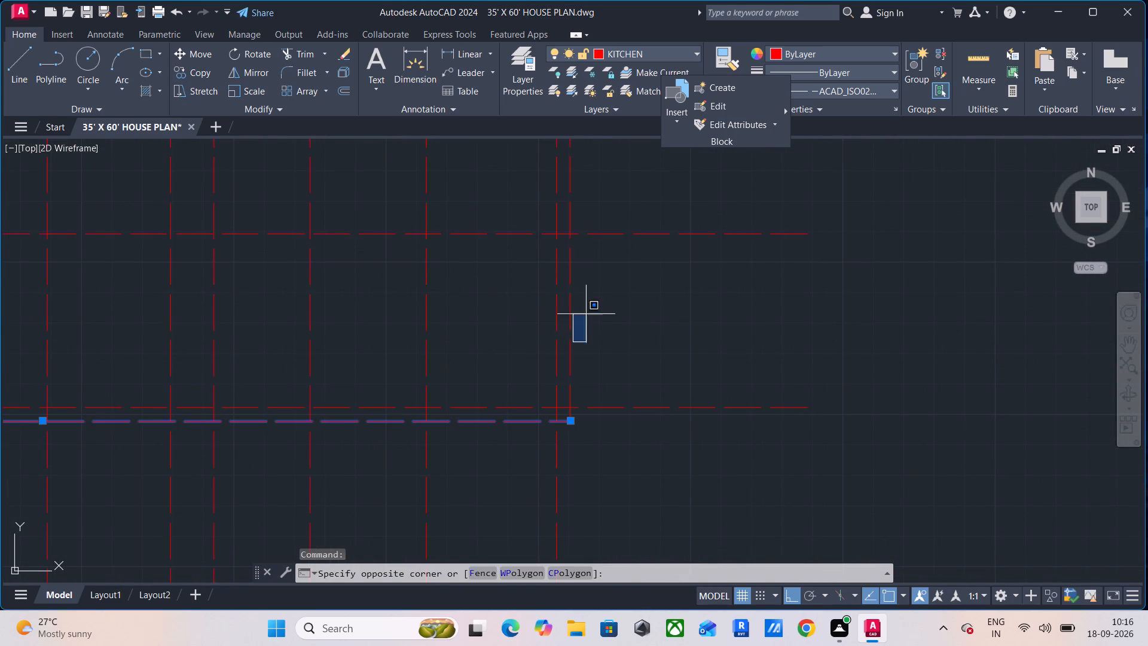
click(566, 348)
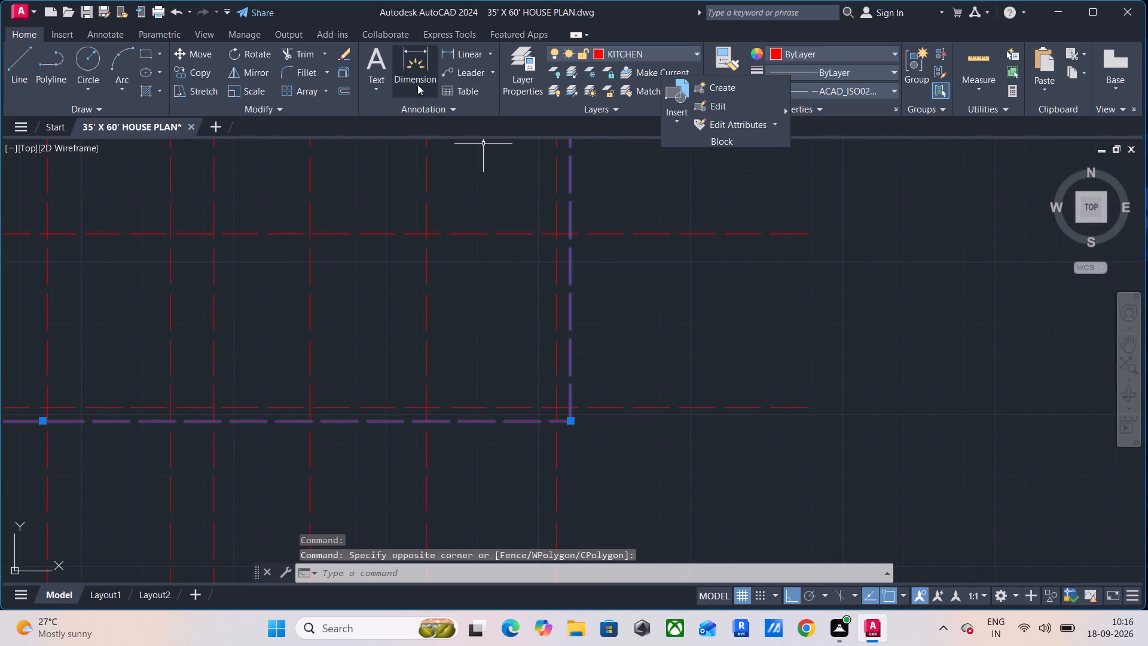
click(201, 69)
scroll(307, 349, down, 3)
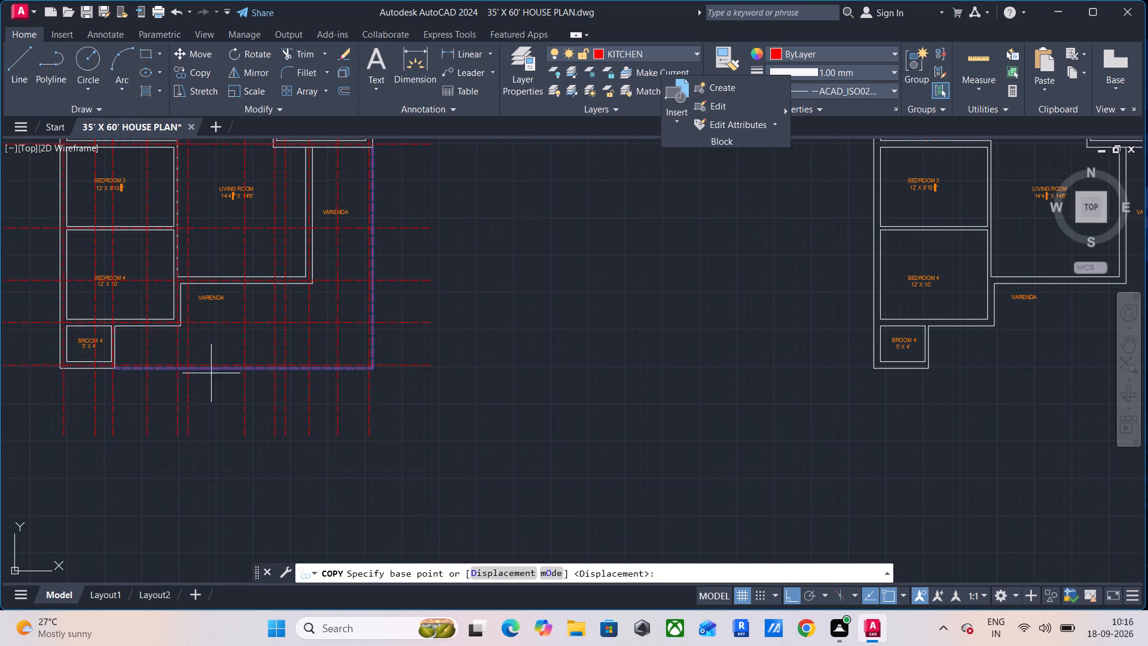
scroll(94, 372, up, 4)
click(213, 355)
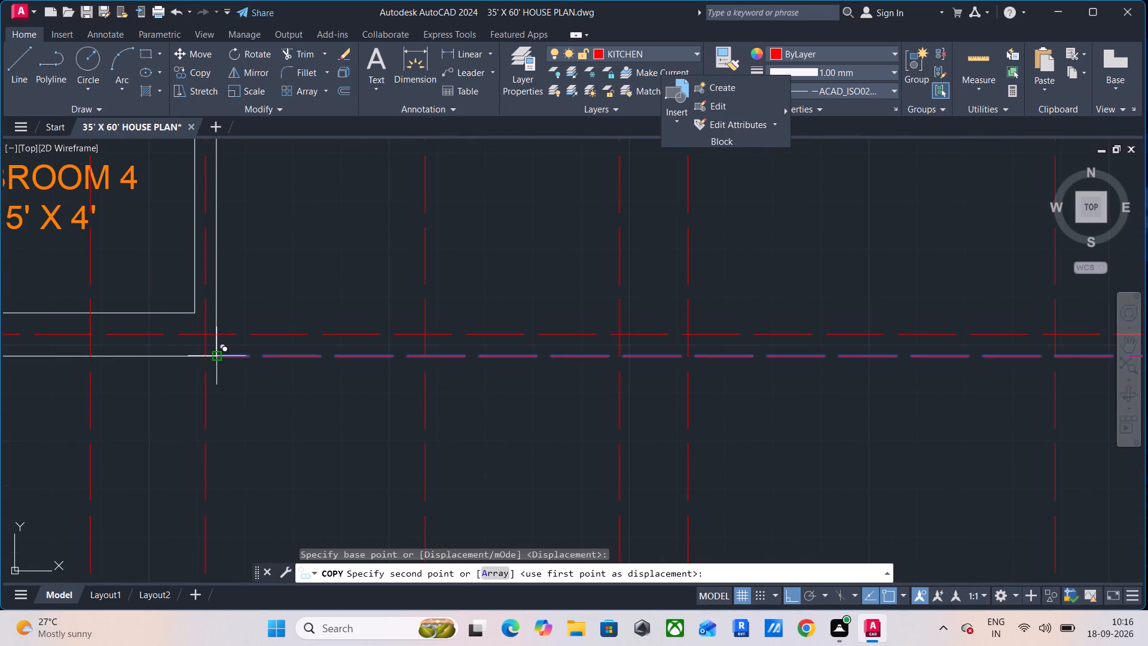
scroll(541, 376, down, 4)
middle_drag(612, 364, 0, 372)
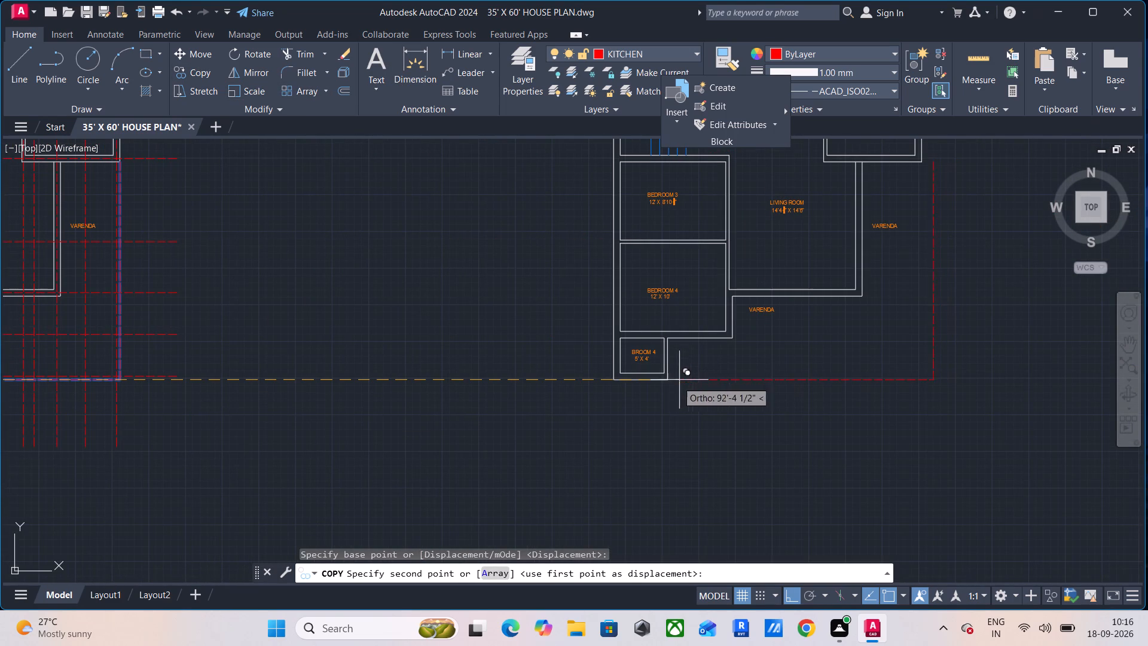
click(662, 384)
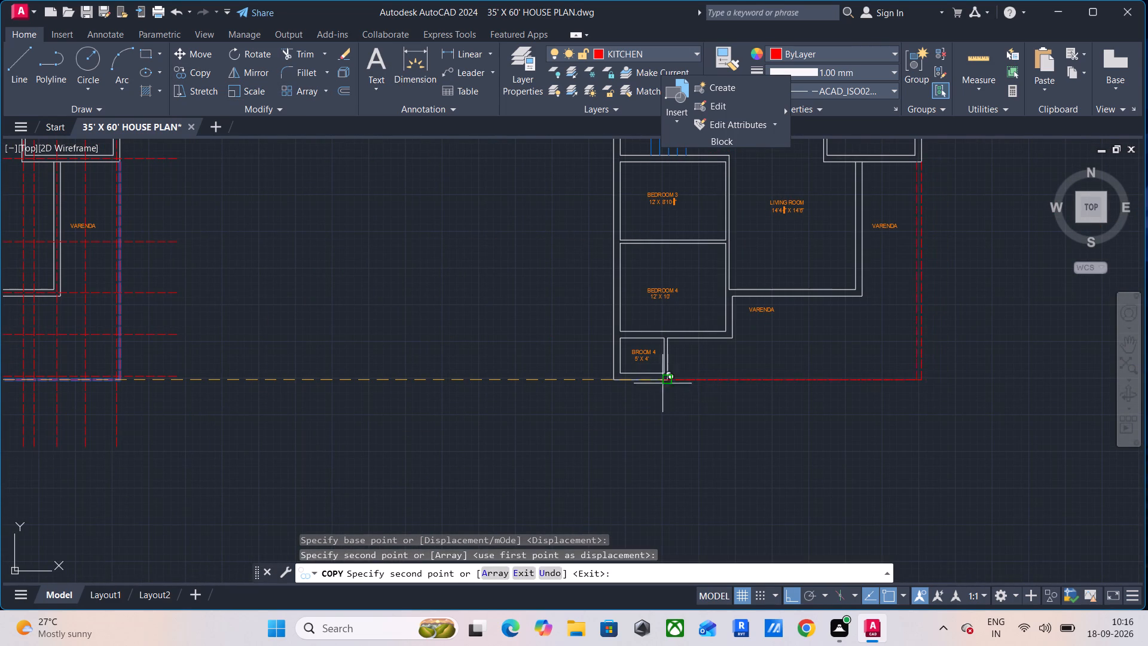
scroll(668, 377, up, 4)
scroll(450, 440, up, 1)
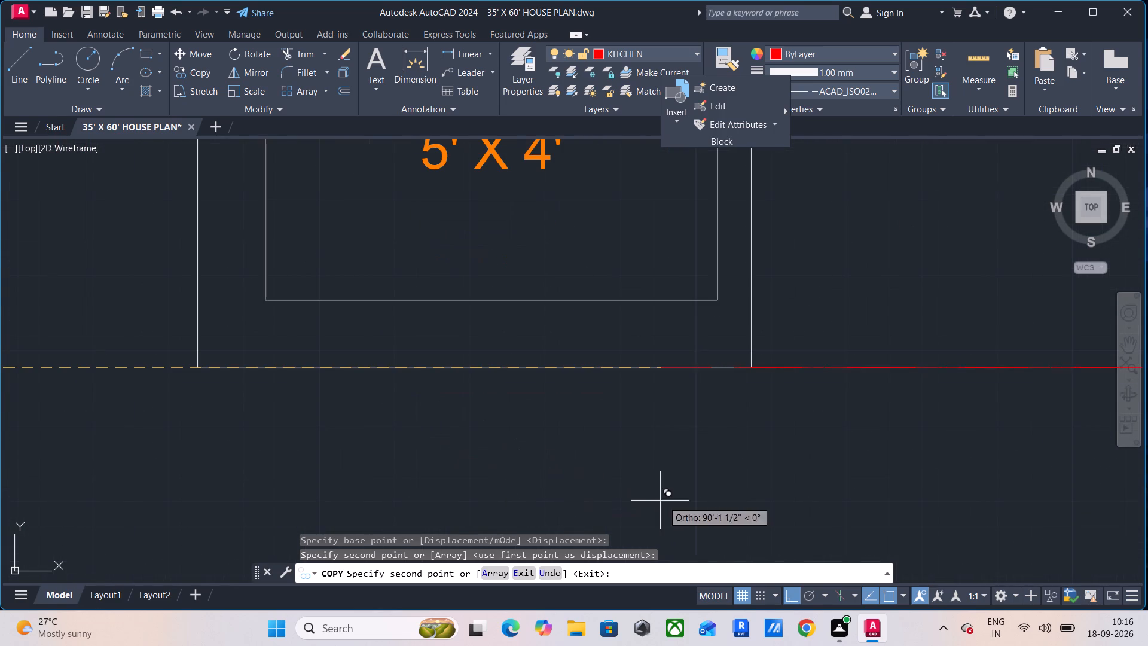
right_click(657, 410)
click(700, 441)
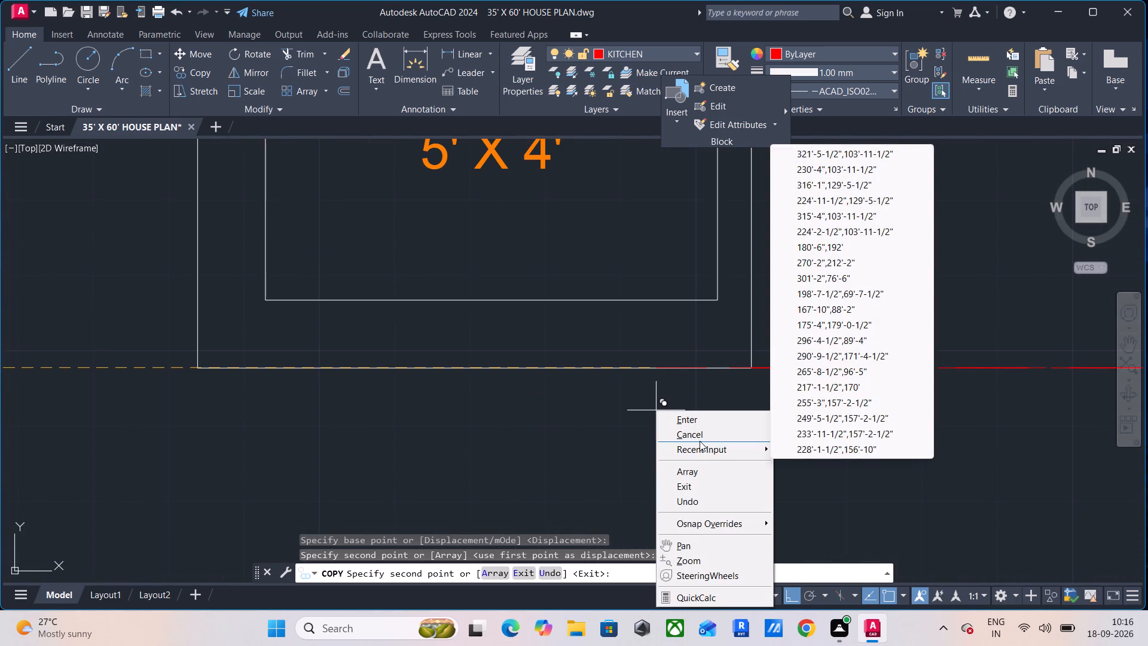
Examine the original plan and its copy, including the boundary lines, the rooms around BROOM 4 and the staircase area.
scroll(778, 389, down, 6)
middle_drag(767, 404, 665, 400)
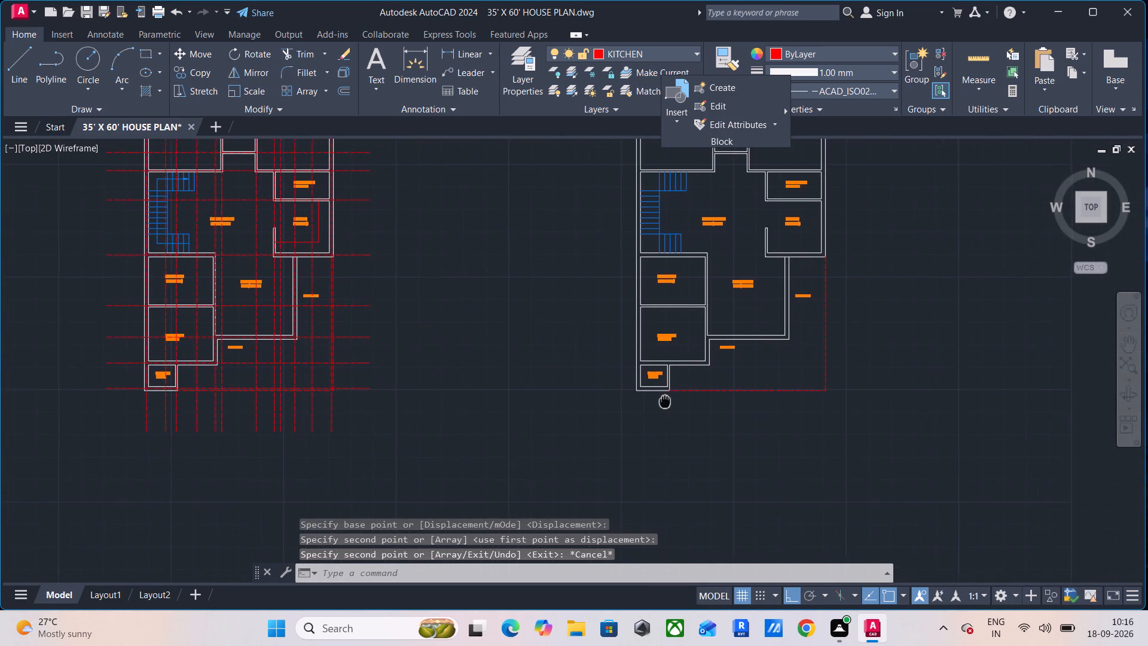
middle_drag(665, 400, 664, 400)
scroll(664, 400, down, 6)
scroll(627, 405, up, 5)
middle_drag(627, 404, 501, 445)
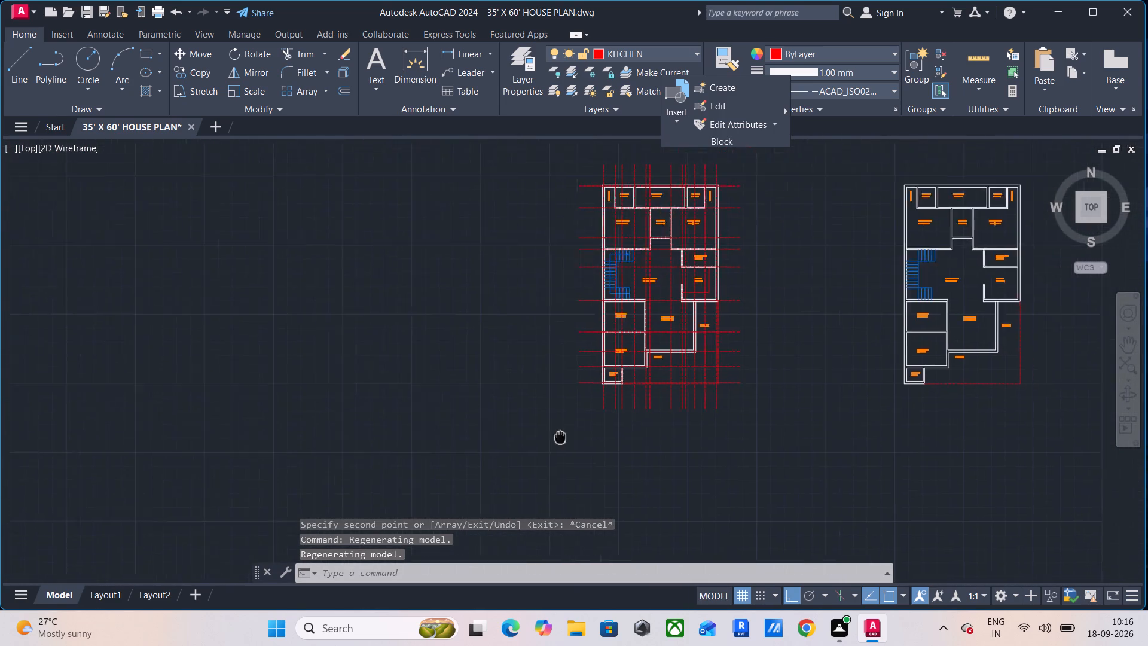
middle_drag(501, 445, 282, 432)
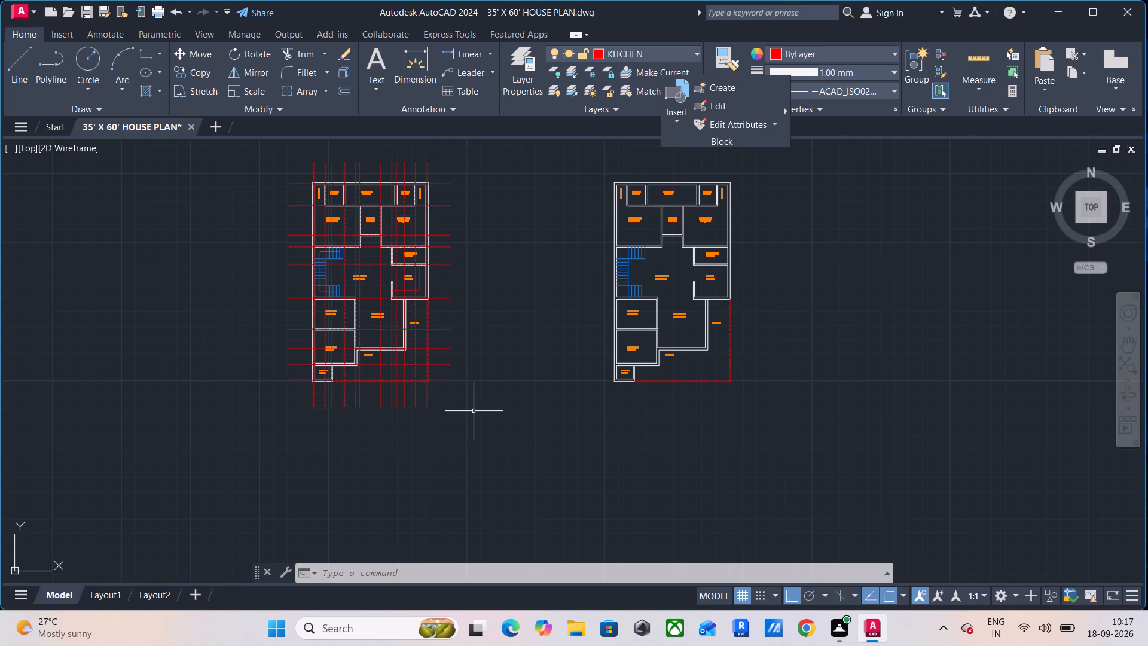
scroll(331, 394, up, 4)
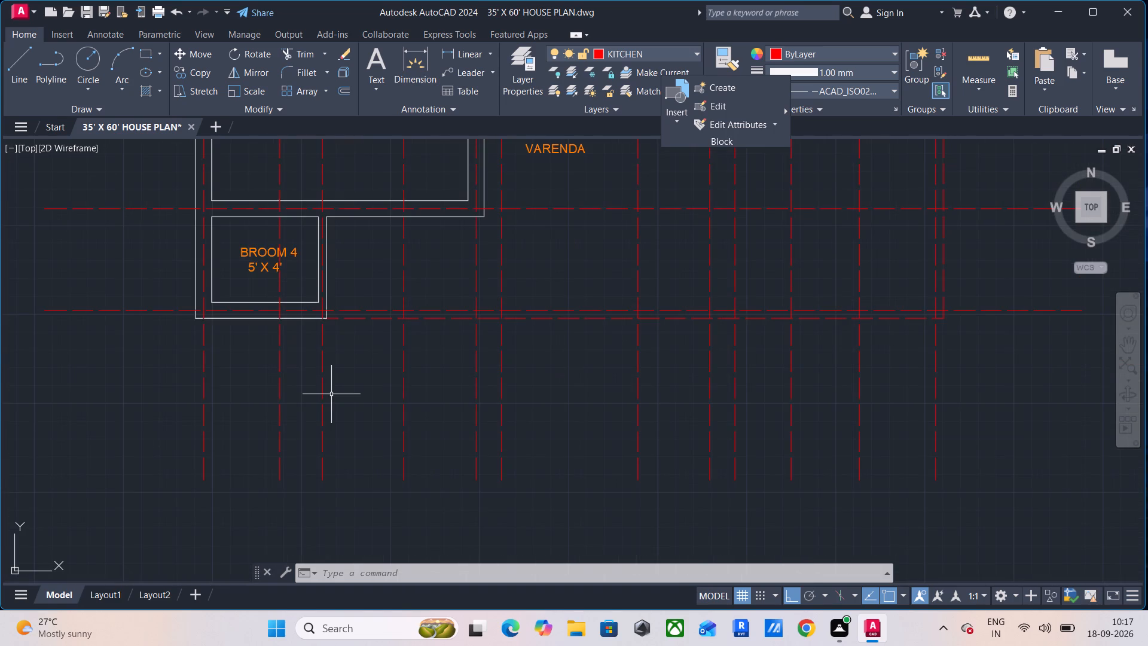
scroll(331, 394, down, 1)
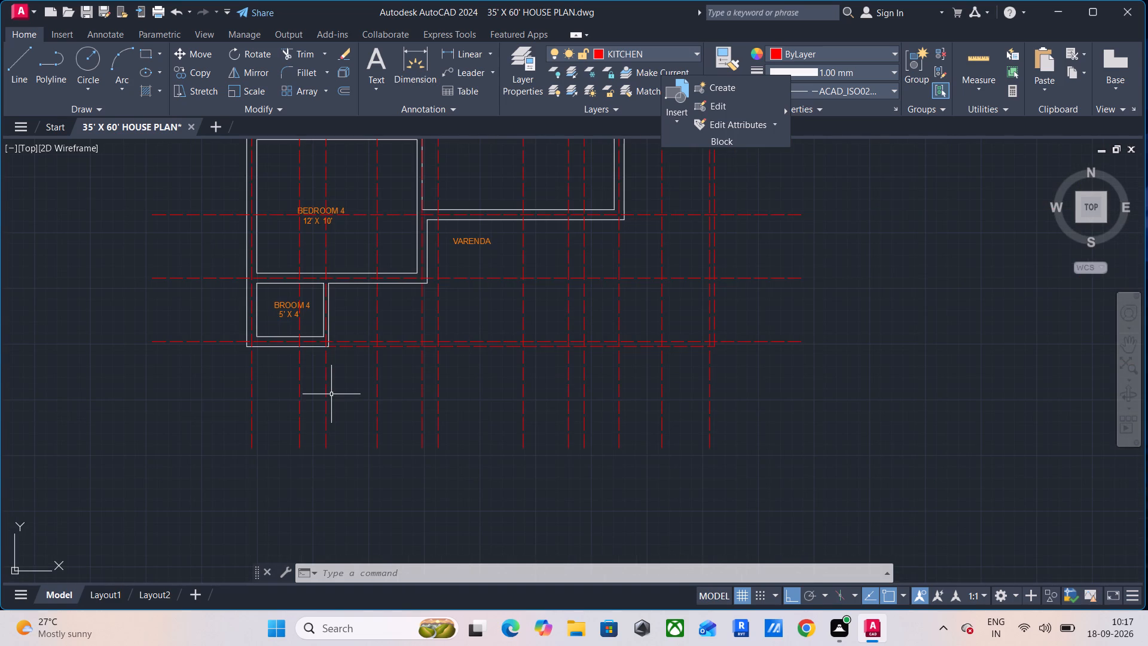
middle_drag(359, 338, 392, 511)
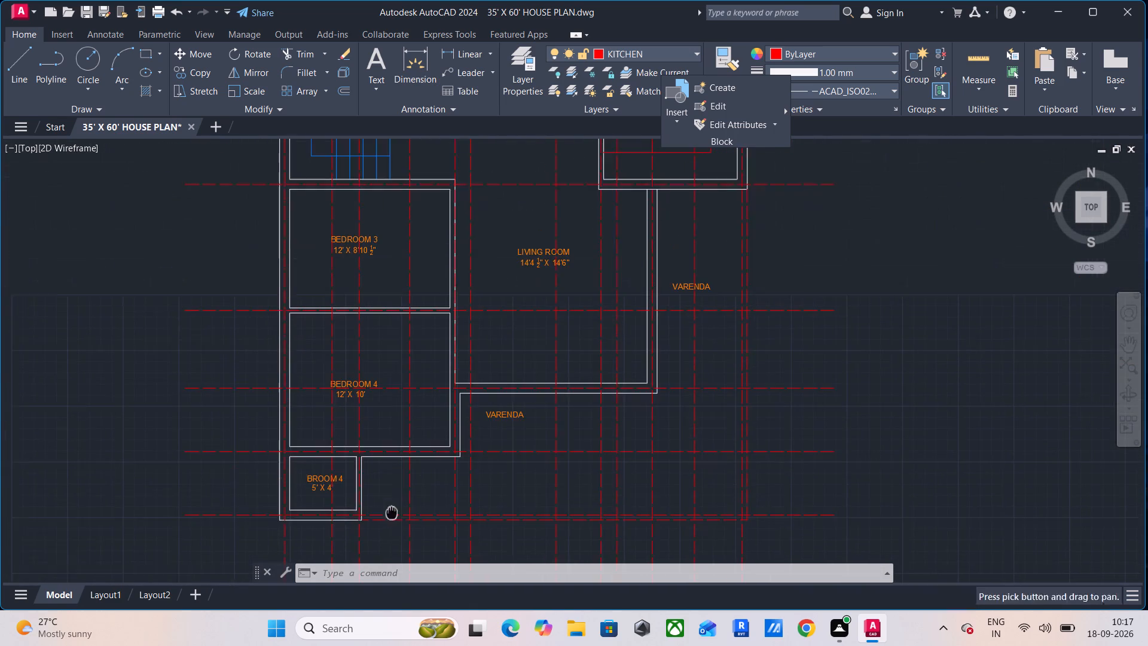
scroll(376, 403, down, 2)
middle_drag(376, 400, 389, 542)
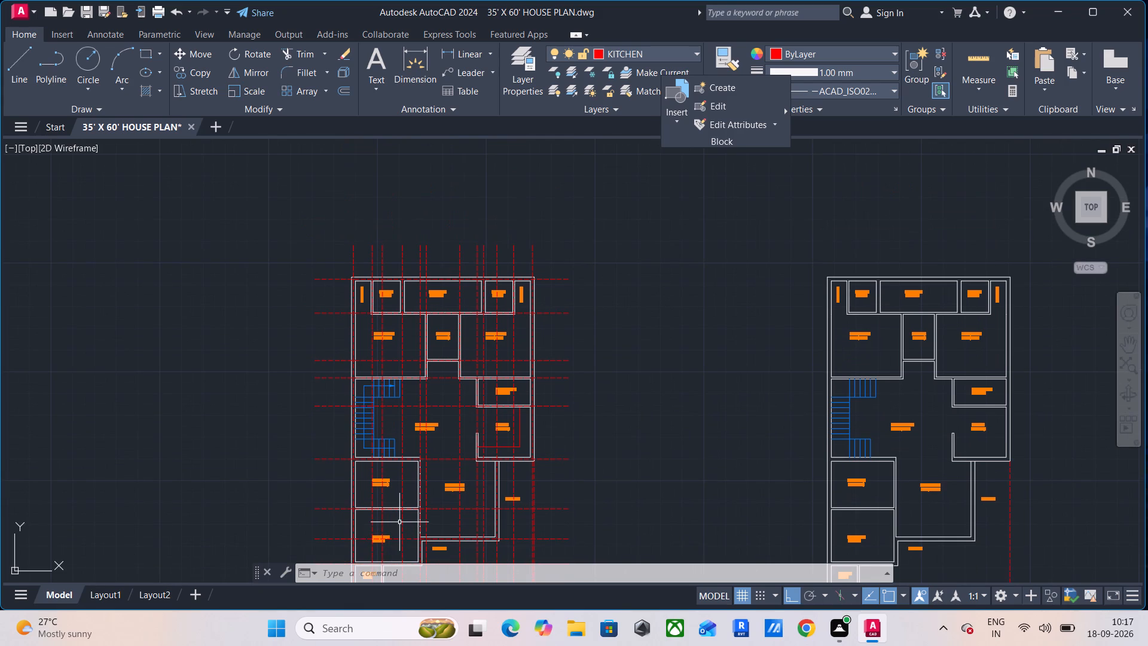
scroll(365, 464, up, 2)
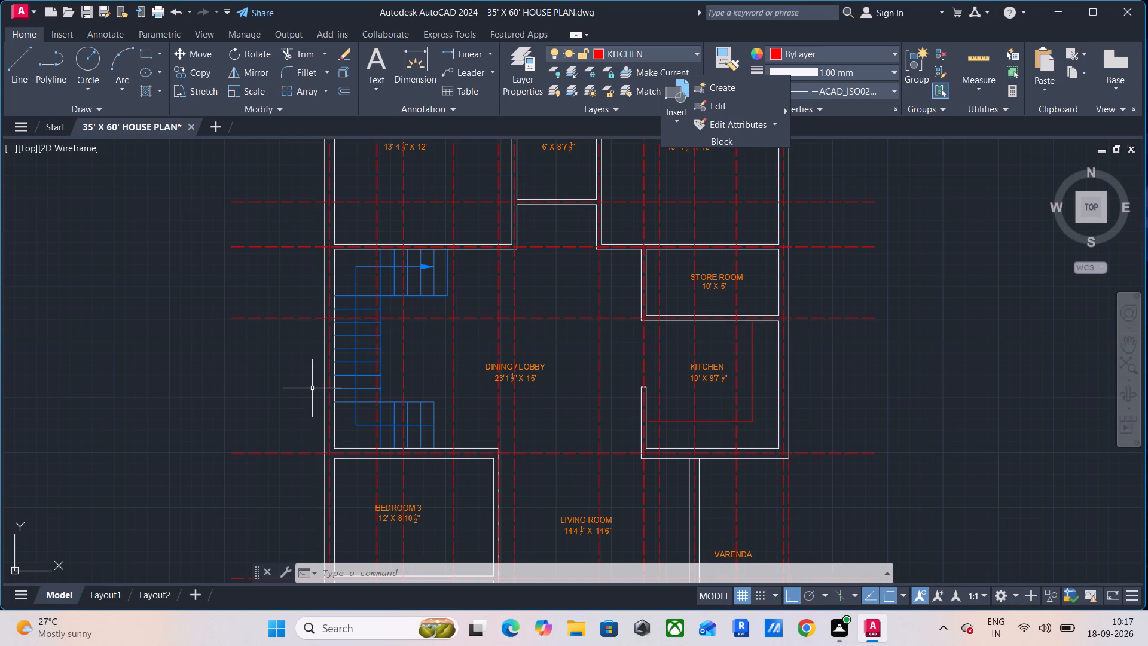
scroll(306, 415, down, 2)
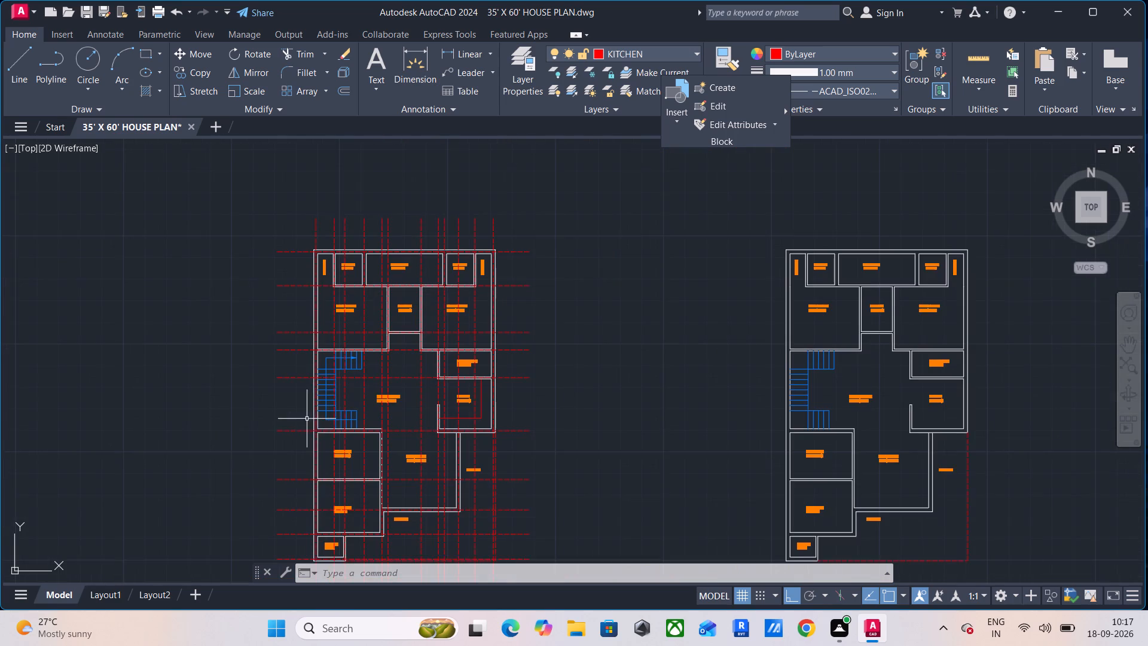
Copy the entire original plan, including its red centrelines, from BROOM 4's outer southwest corner to open space about 115' west.
middle_drag(310, 419, 320, 346)
scroll(320, 346, down, 2)
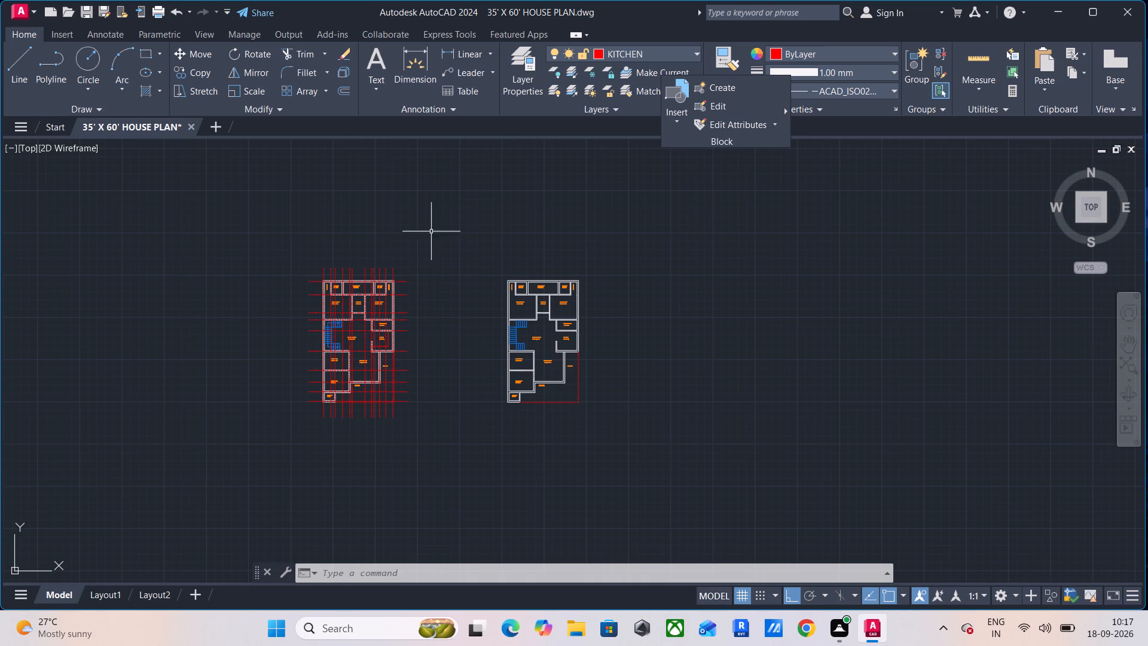
drag(423, 233, 420, 240)
click(248, 496)
click(185, 71)
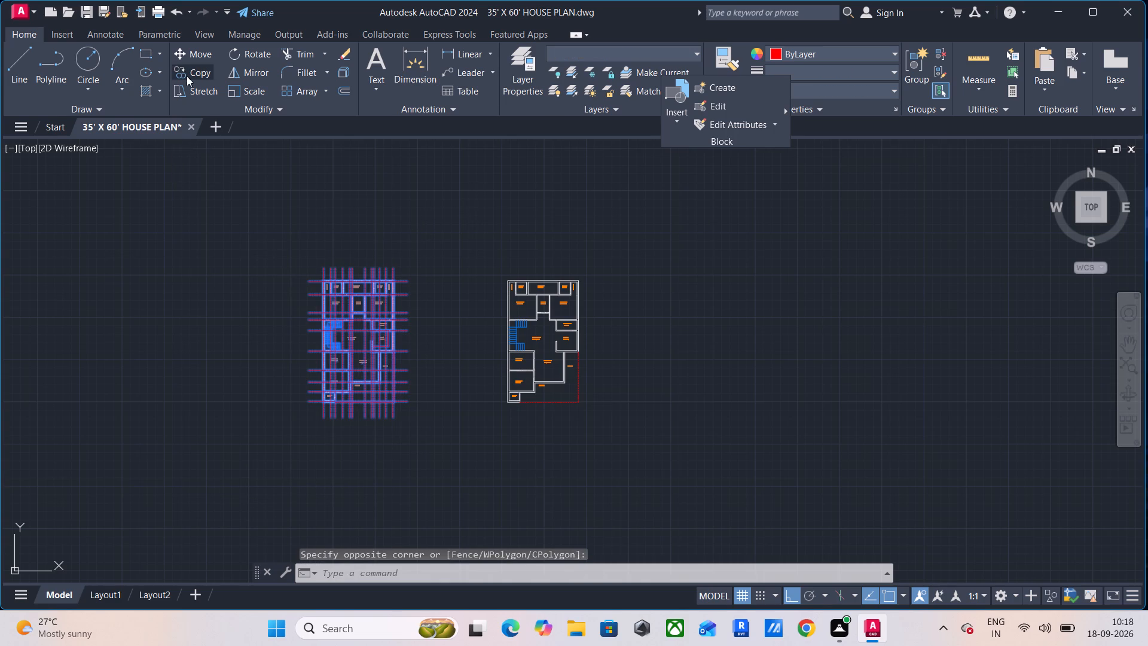
click(324, 401)
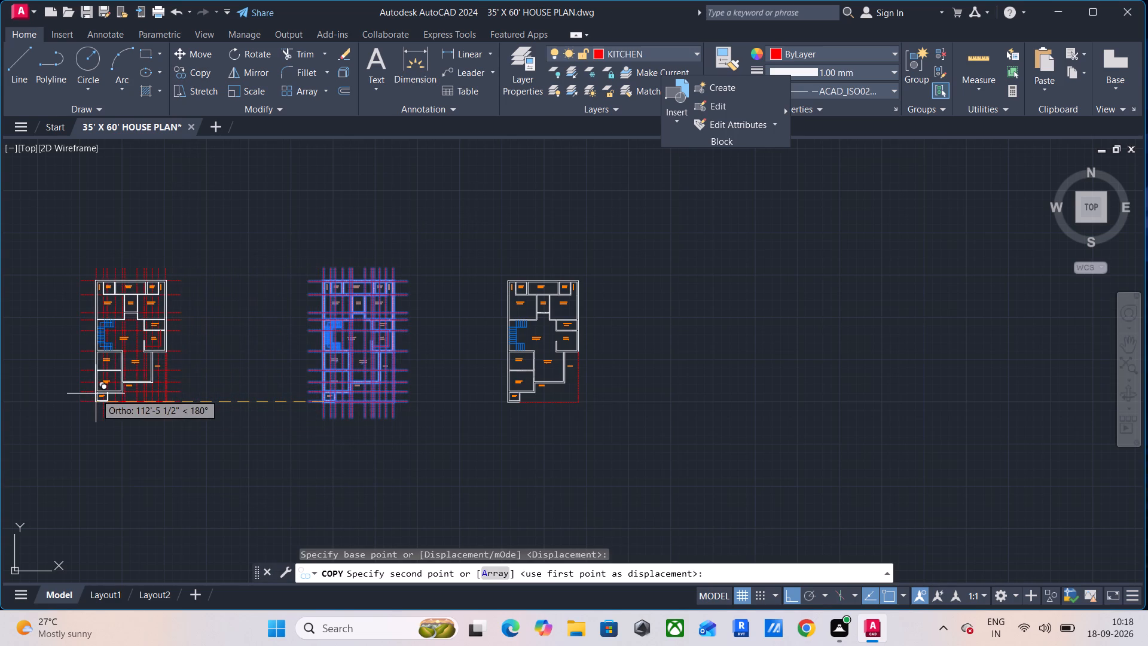
click(87, 390)
right_click(235, 412)
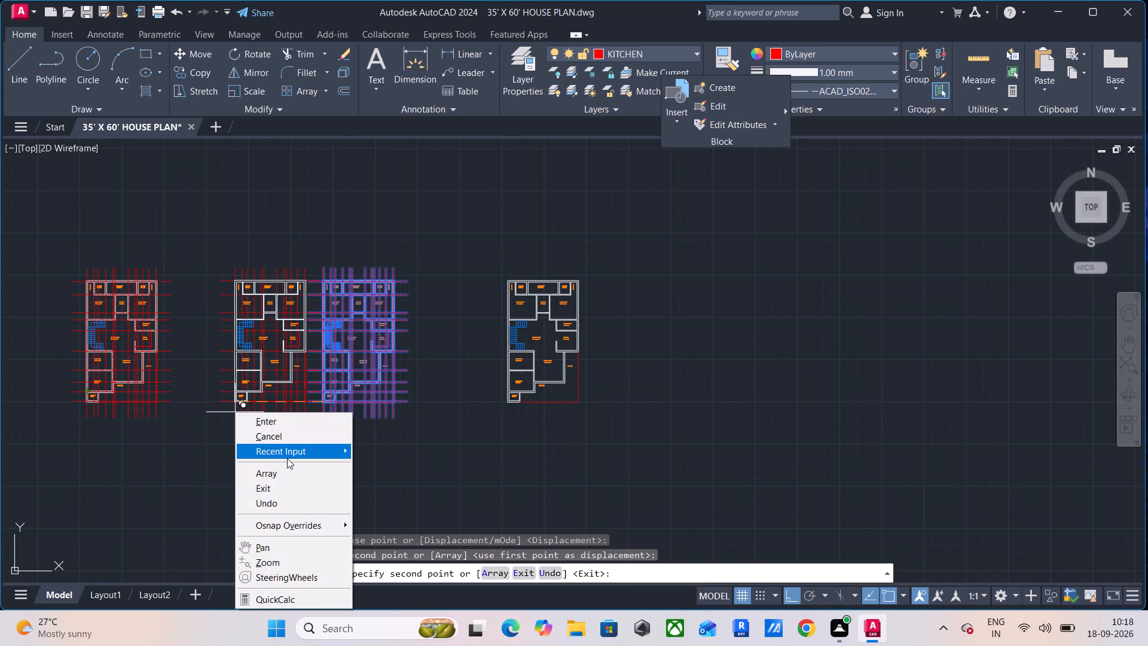
click(286, 435)
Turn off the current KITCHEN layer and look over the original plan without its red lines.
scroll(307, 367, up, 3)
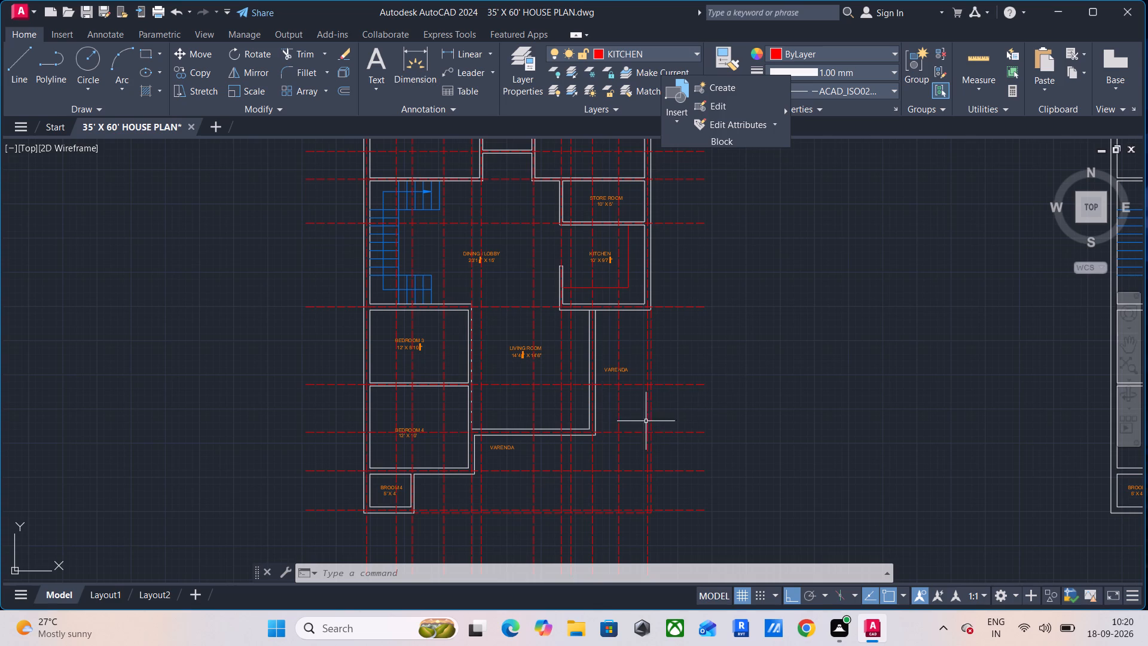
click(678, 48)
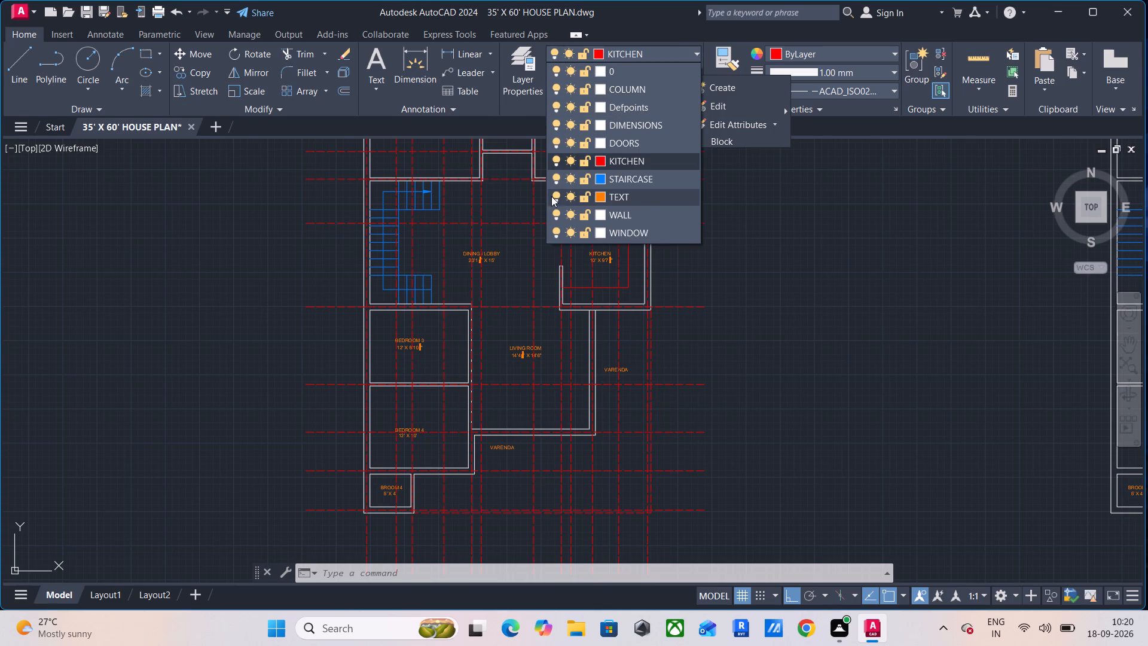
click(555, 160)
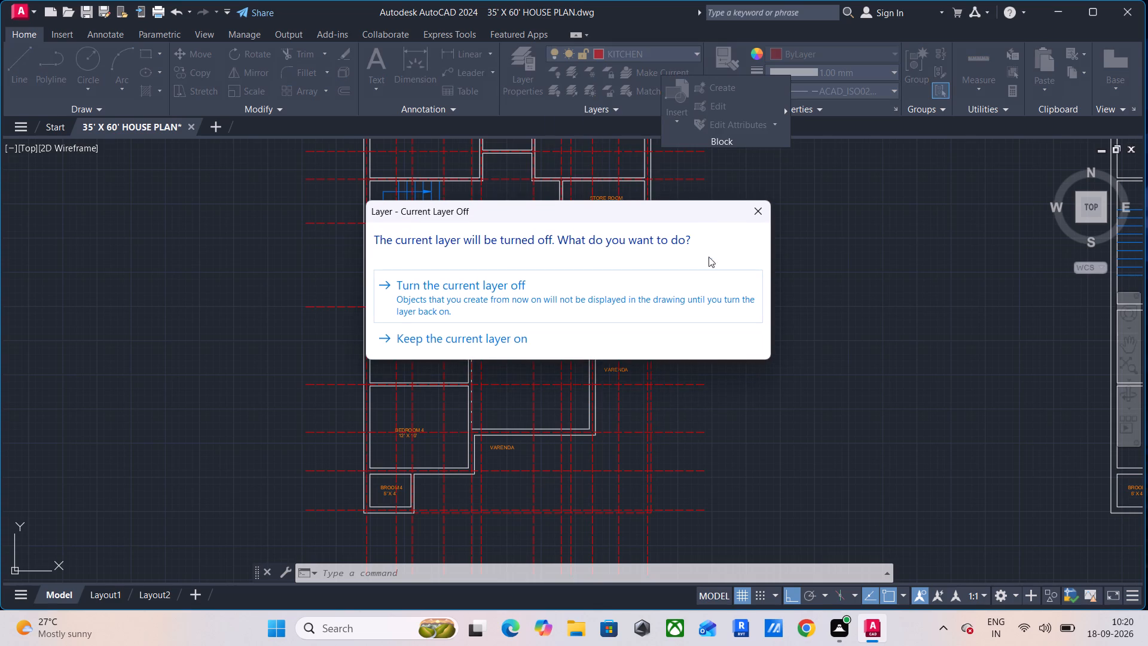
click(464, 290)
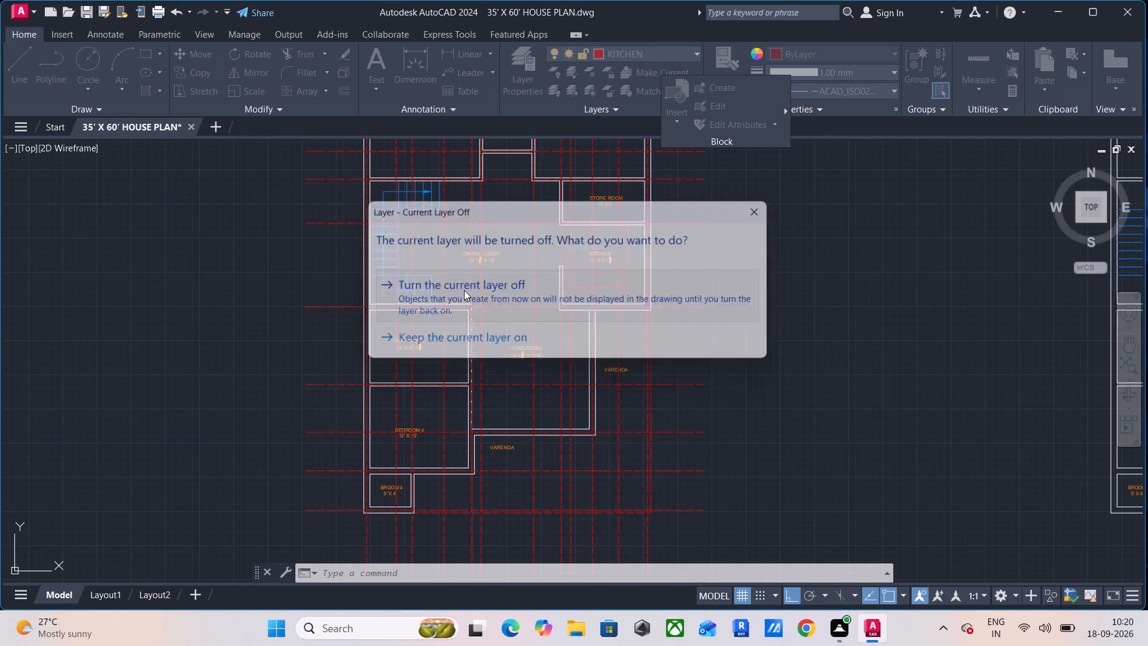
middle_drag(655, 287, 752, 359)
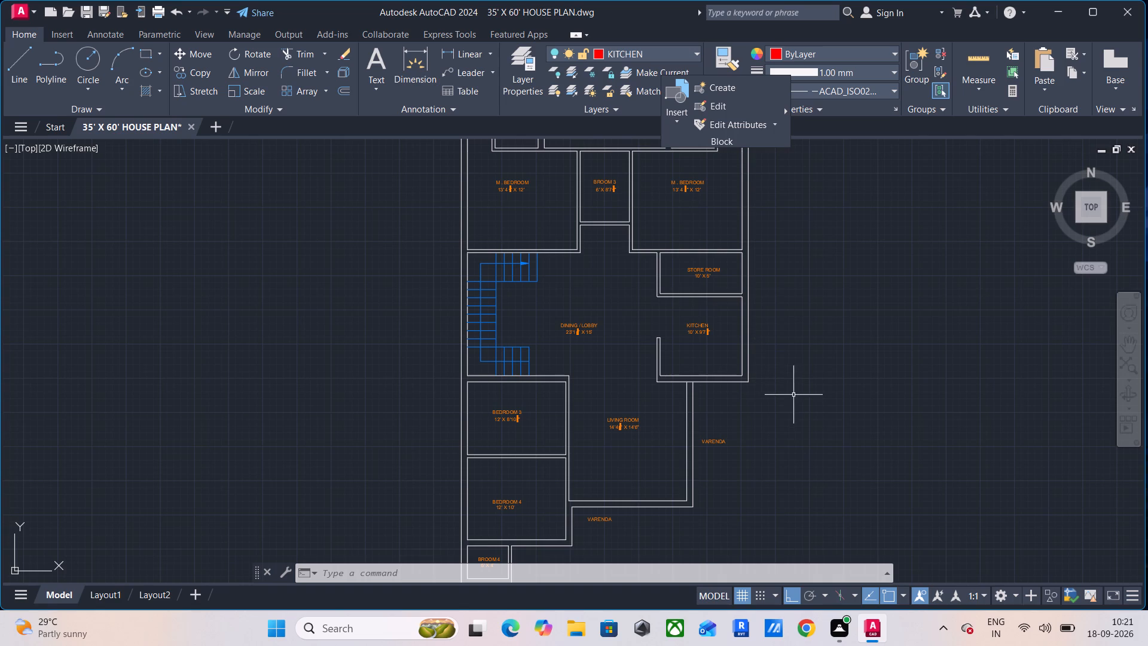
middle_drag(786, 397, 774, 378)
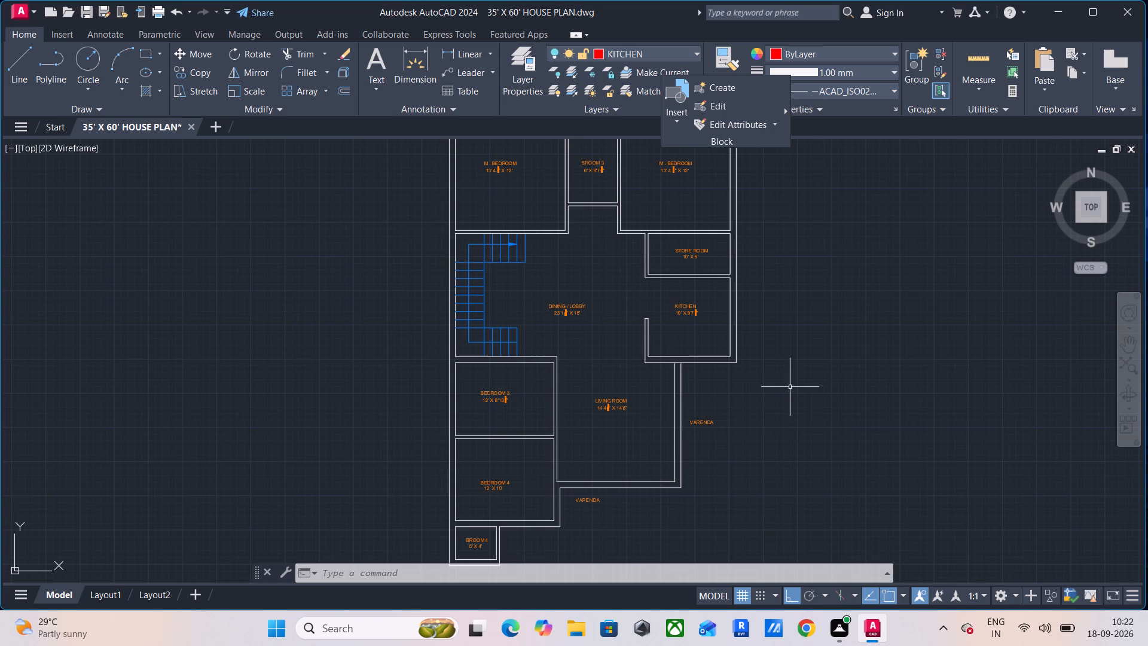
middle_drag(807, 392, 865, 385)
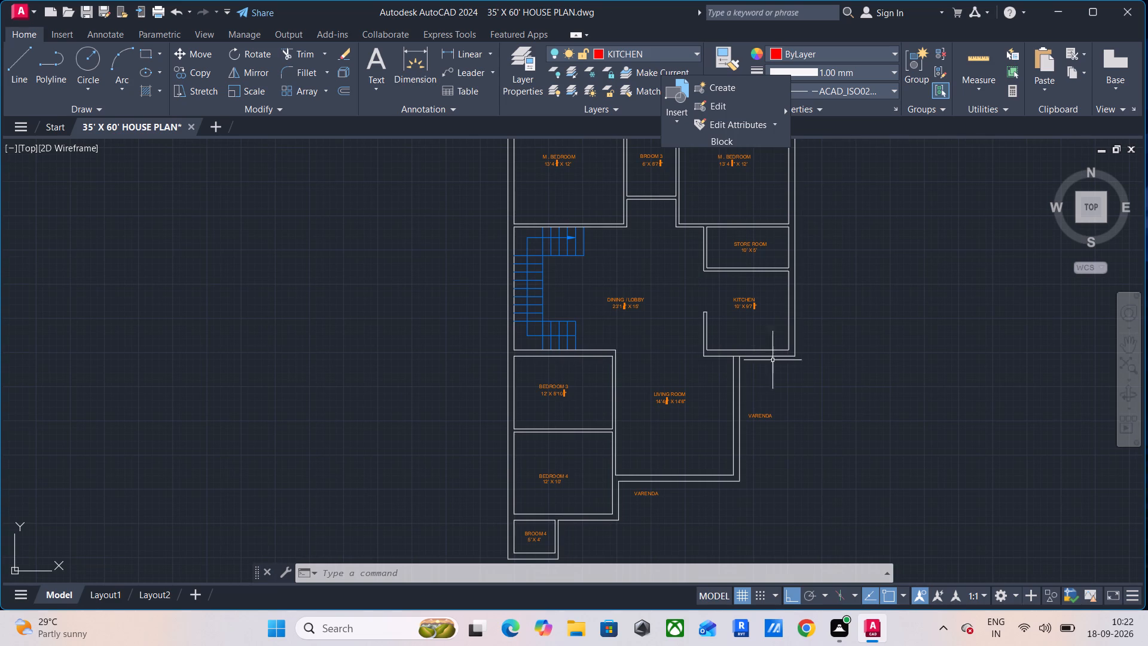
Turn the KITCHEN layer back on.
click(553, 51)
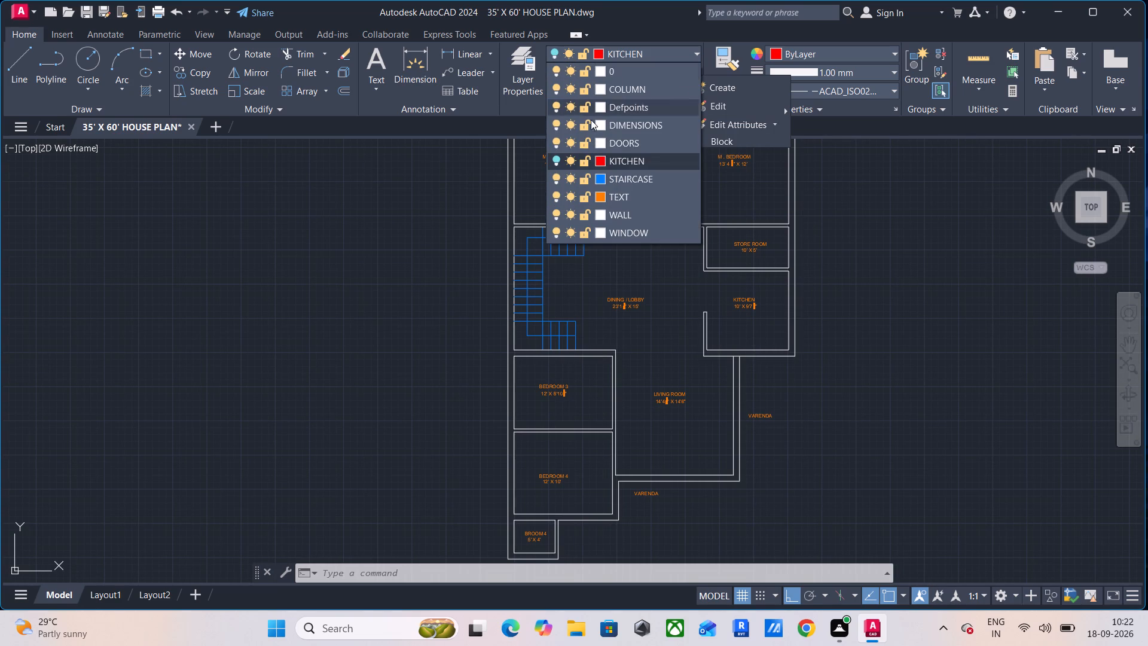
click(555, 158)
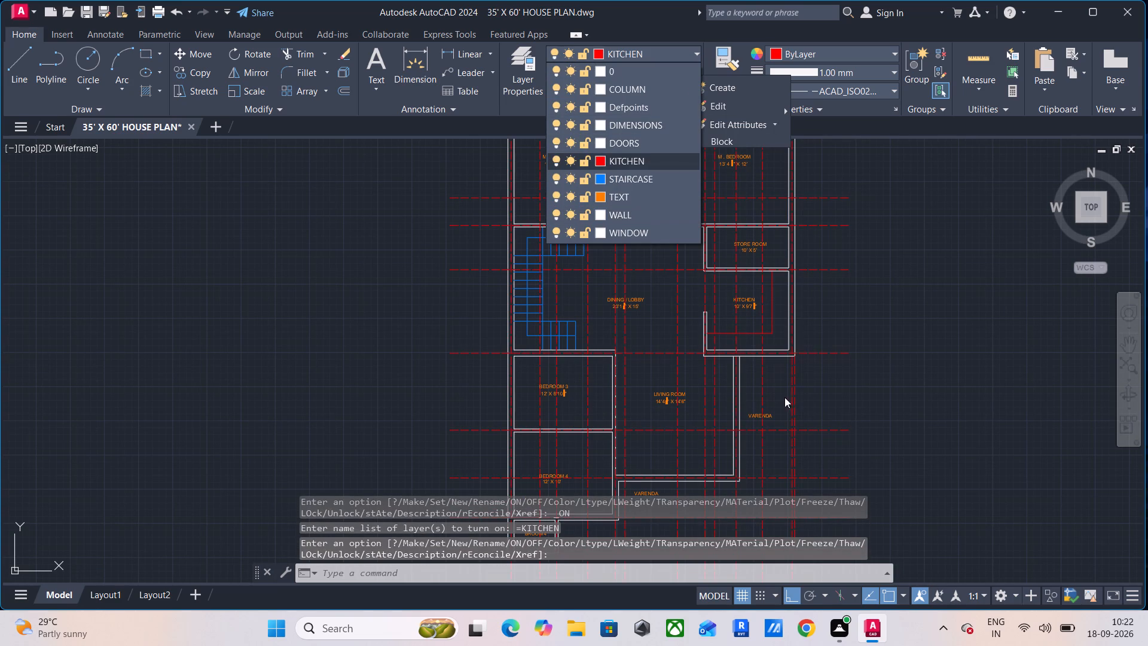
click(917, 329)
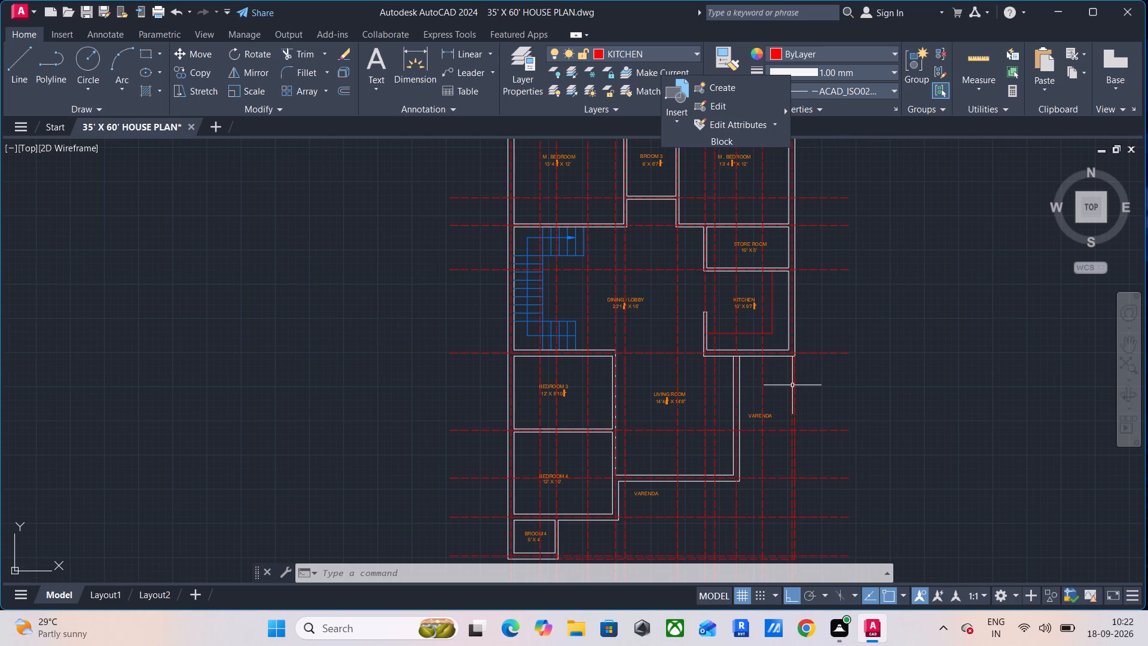
Make COLUMN the current layer for drawing the column rectangle.
text(re)
key(c)
key(space)
middle_drag(874, 393, 743, 373)
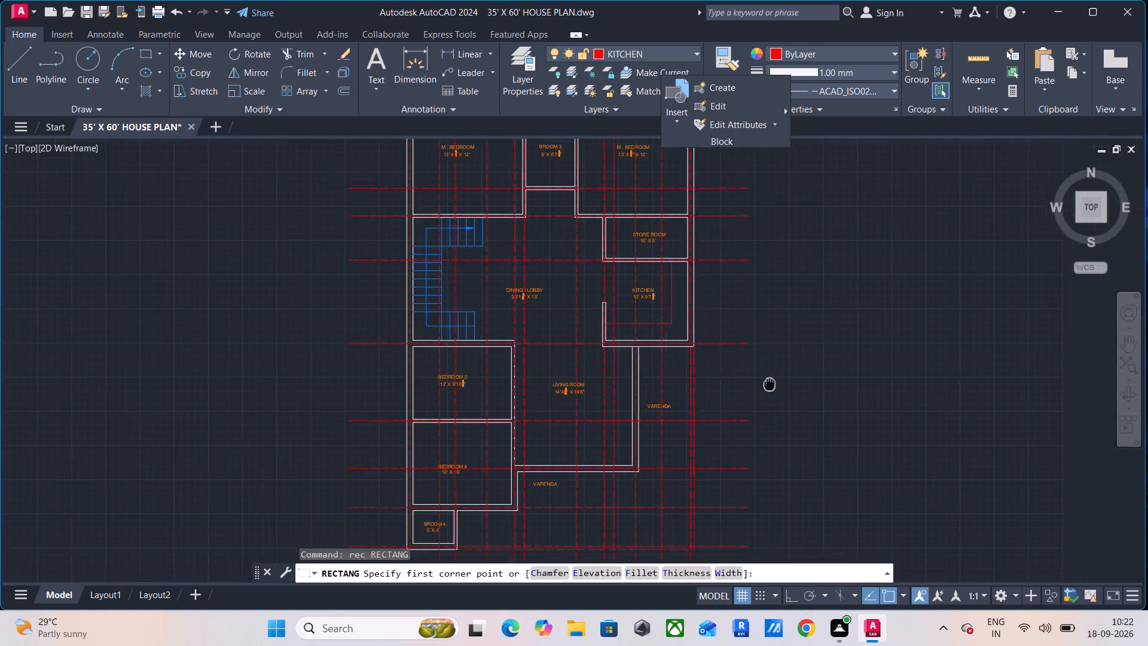
middle_drag(743, 373, 710, 361)
click(654, 59)
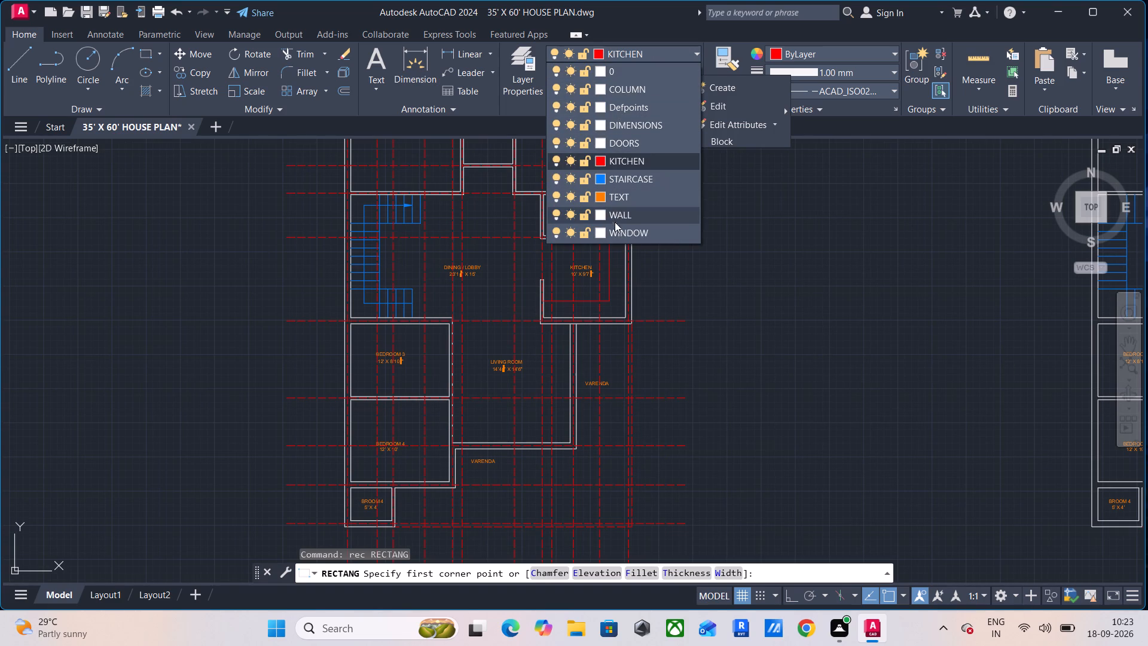
click(622, 94)
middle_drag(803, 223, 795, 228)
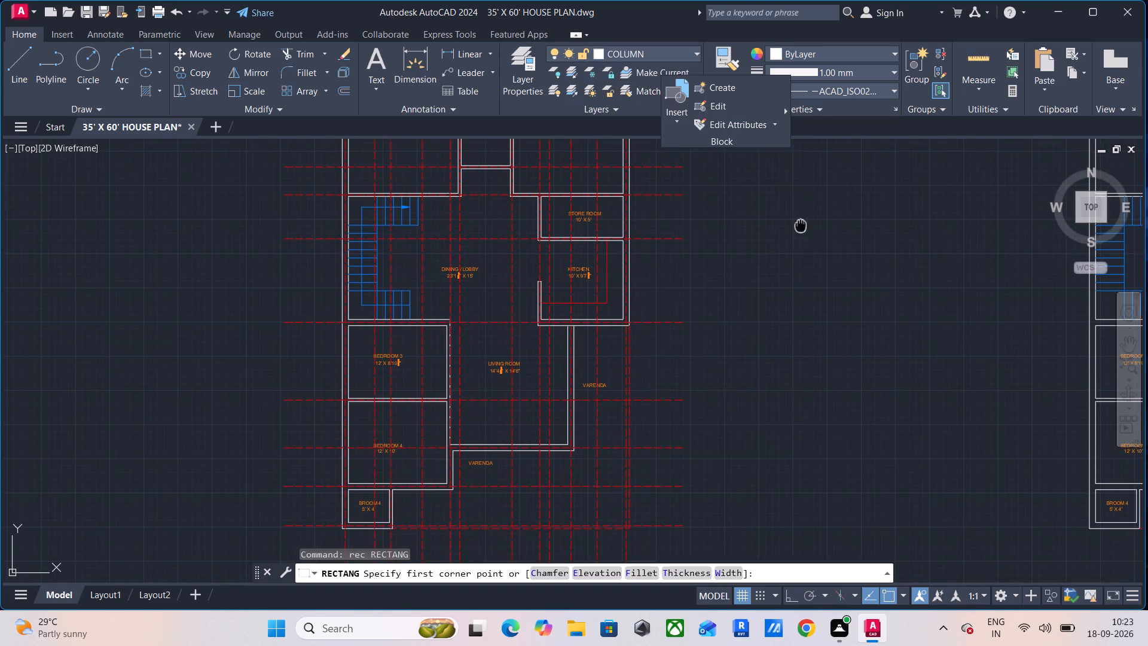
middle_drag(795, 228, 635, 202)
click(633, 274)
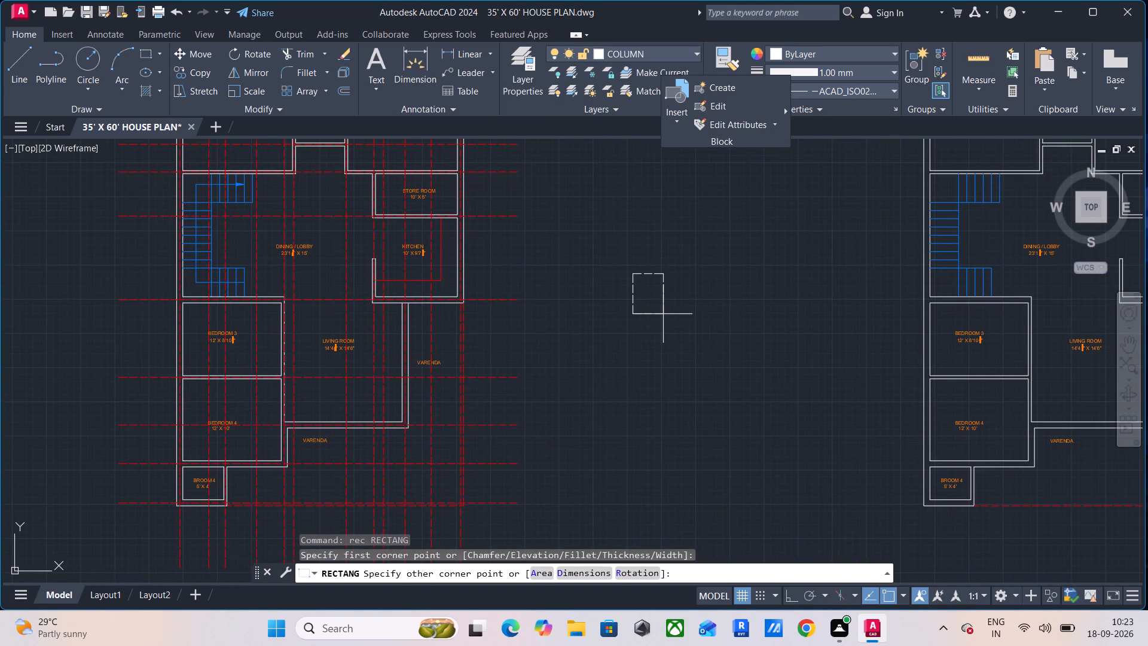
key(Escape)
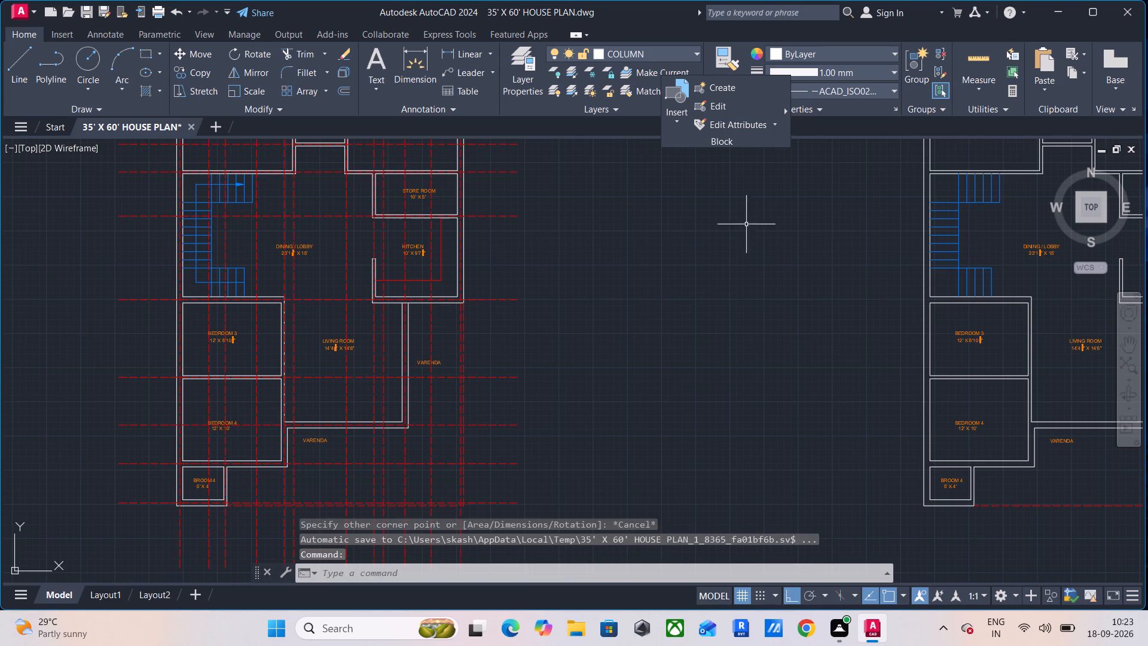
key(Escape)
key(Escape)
Set the current linetype to ByLayer.
click(838, 86)
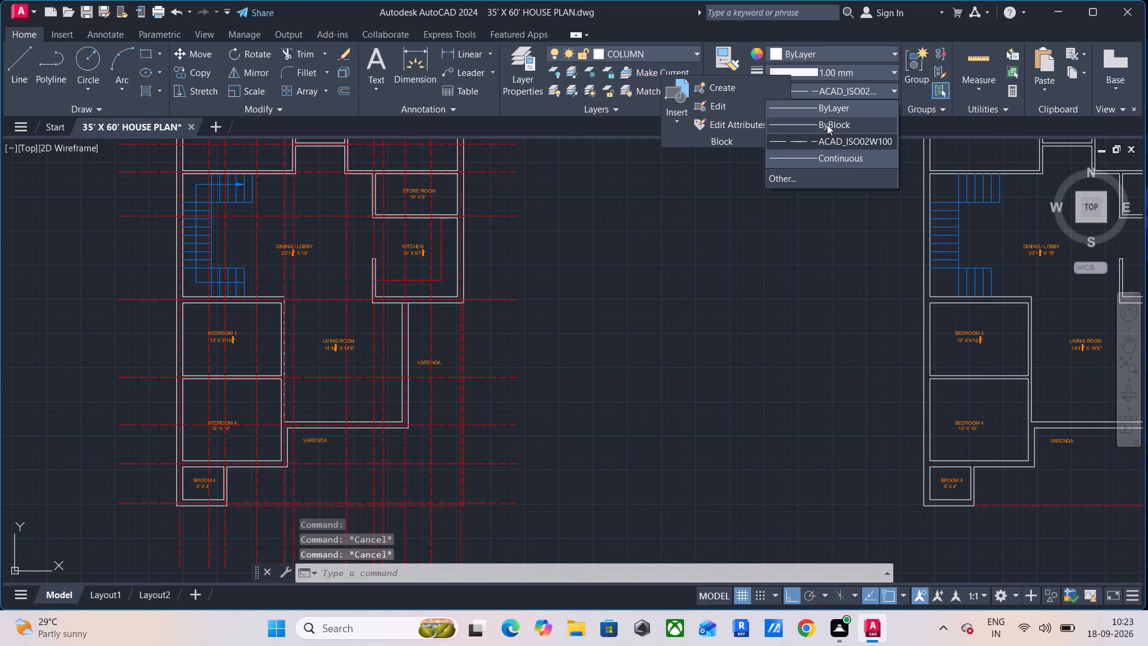
click(827, 112)
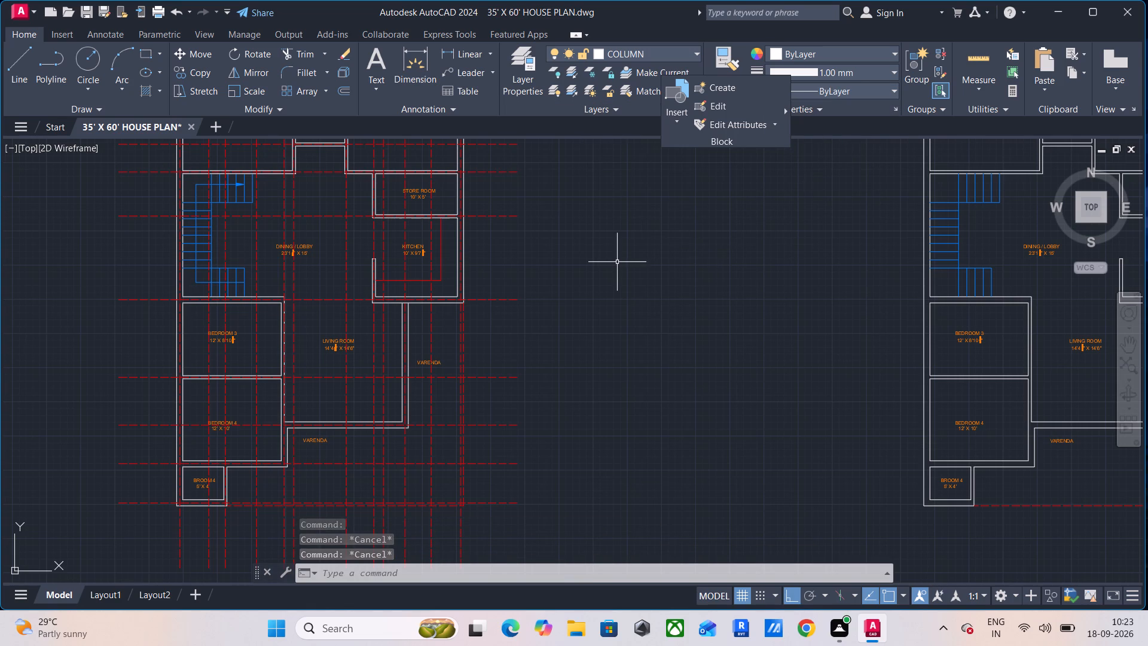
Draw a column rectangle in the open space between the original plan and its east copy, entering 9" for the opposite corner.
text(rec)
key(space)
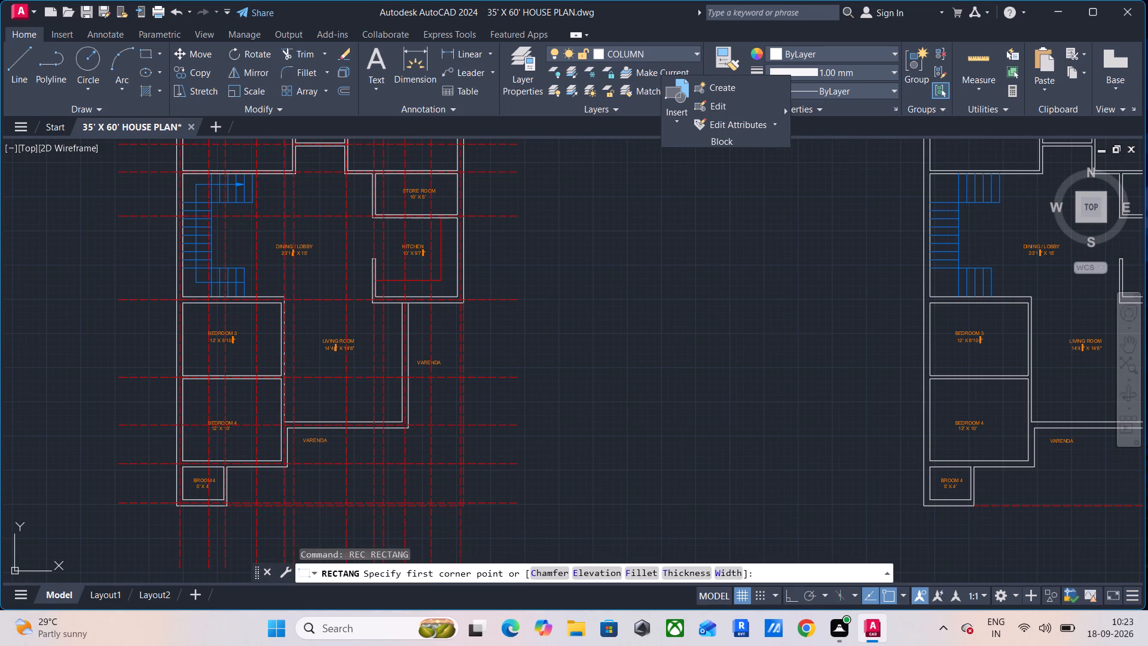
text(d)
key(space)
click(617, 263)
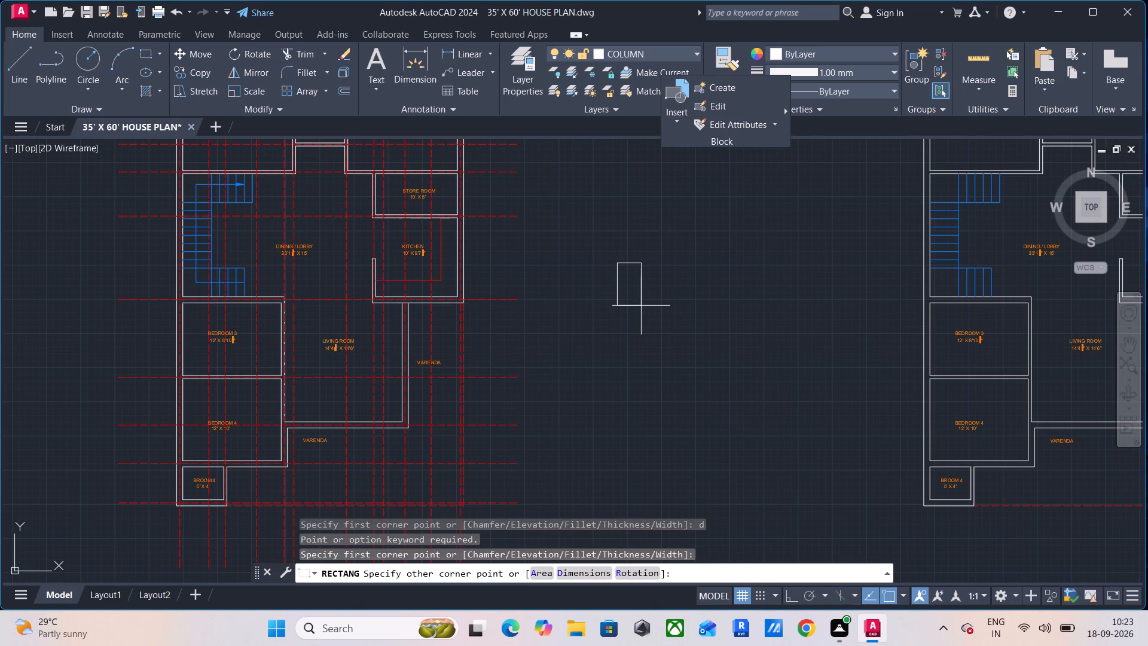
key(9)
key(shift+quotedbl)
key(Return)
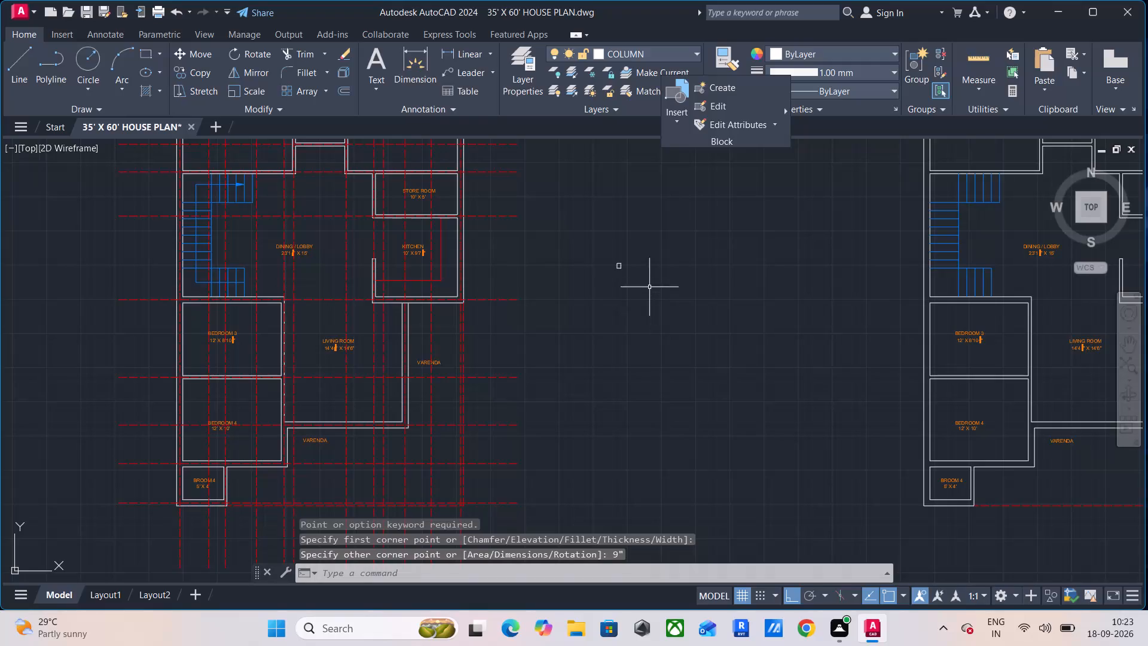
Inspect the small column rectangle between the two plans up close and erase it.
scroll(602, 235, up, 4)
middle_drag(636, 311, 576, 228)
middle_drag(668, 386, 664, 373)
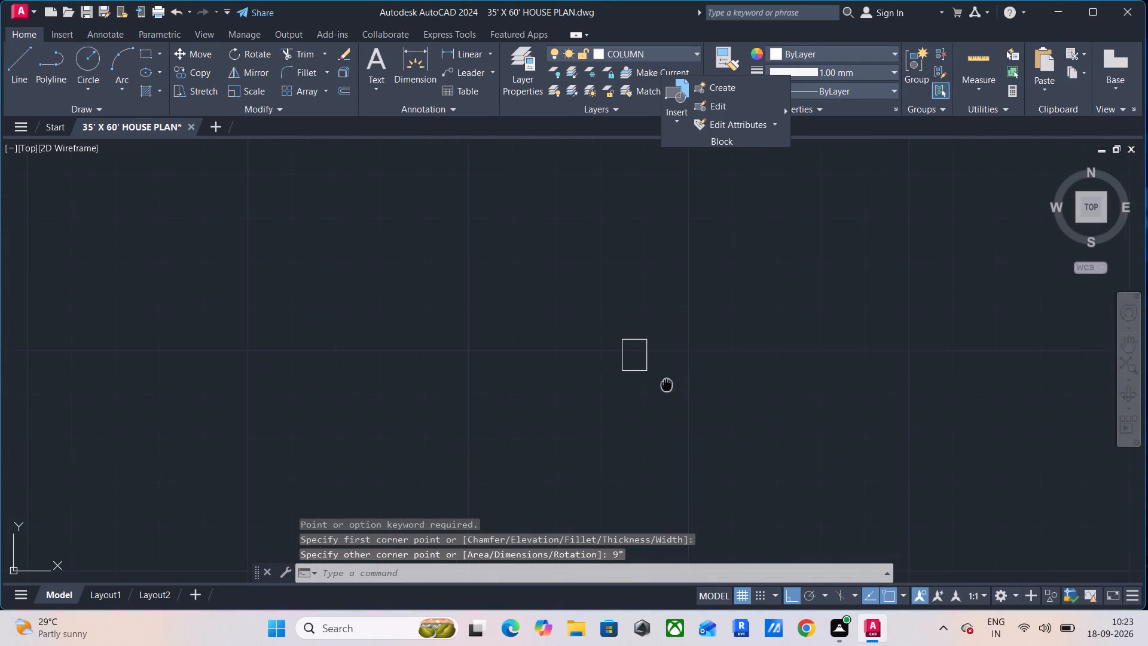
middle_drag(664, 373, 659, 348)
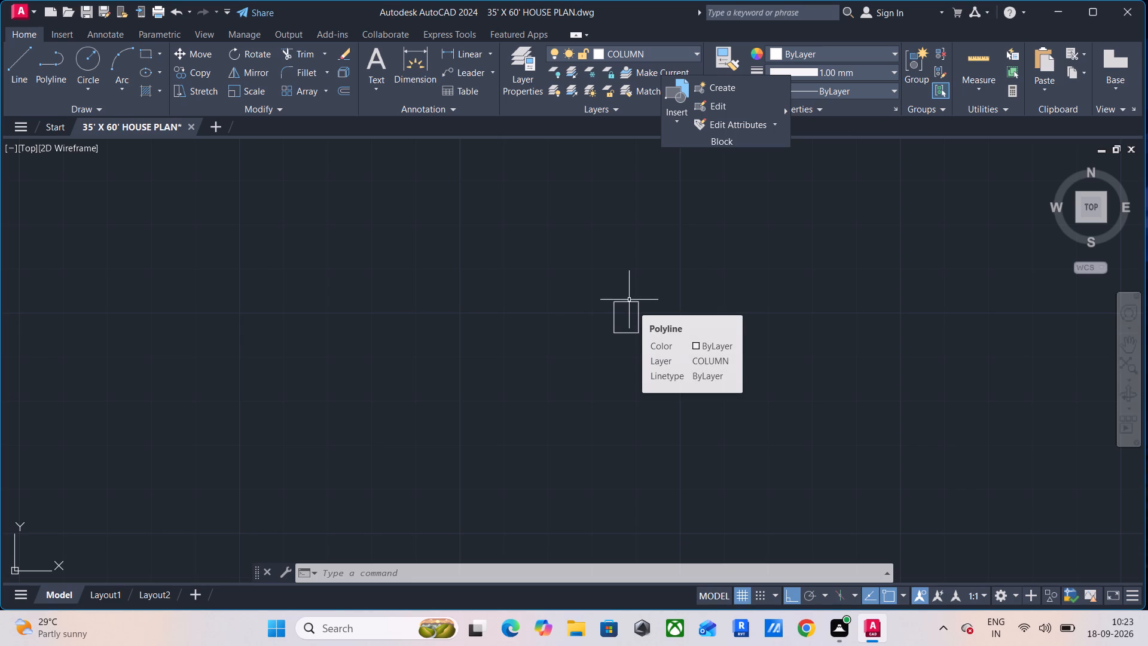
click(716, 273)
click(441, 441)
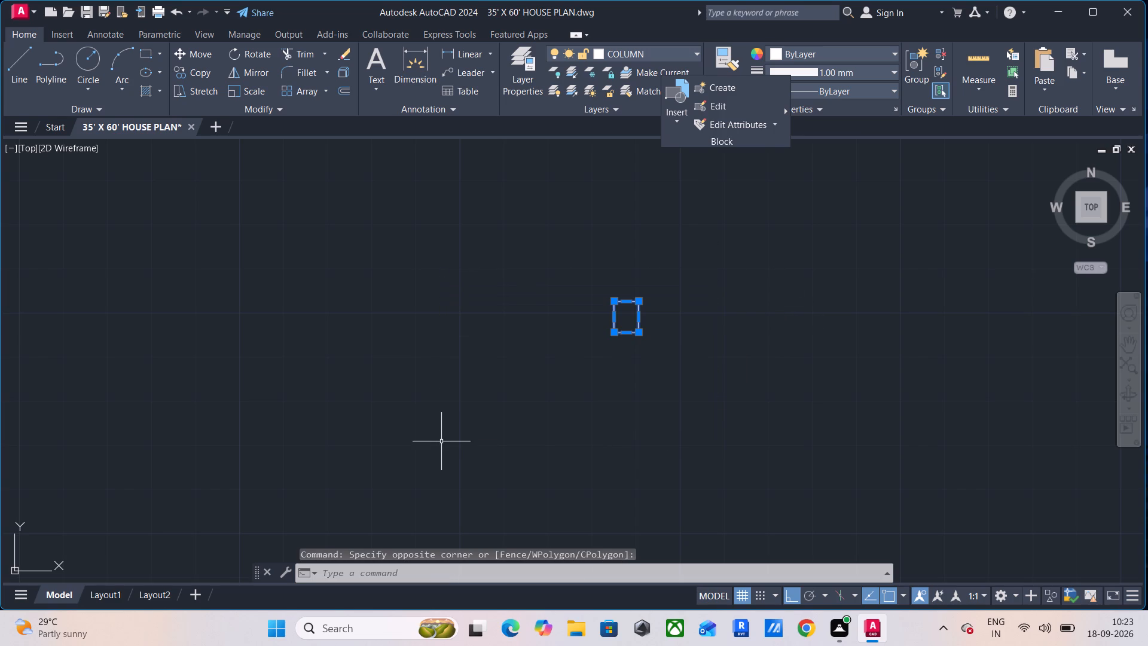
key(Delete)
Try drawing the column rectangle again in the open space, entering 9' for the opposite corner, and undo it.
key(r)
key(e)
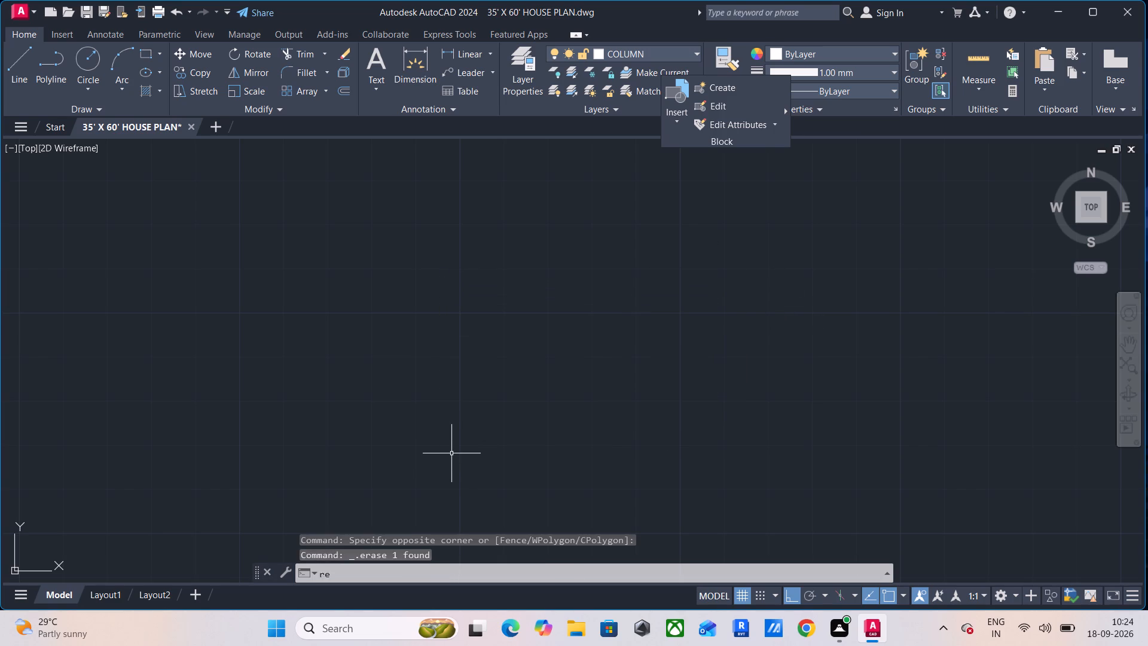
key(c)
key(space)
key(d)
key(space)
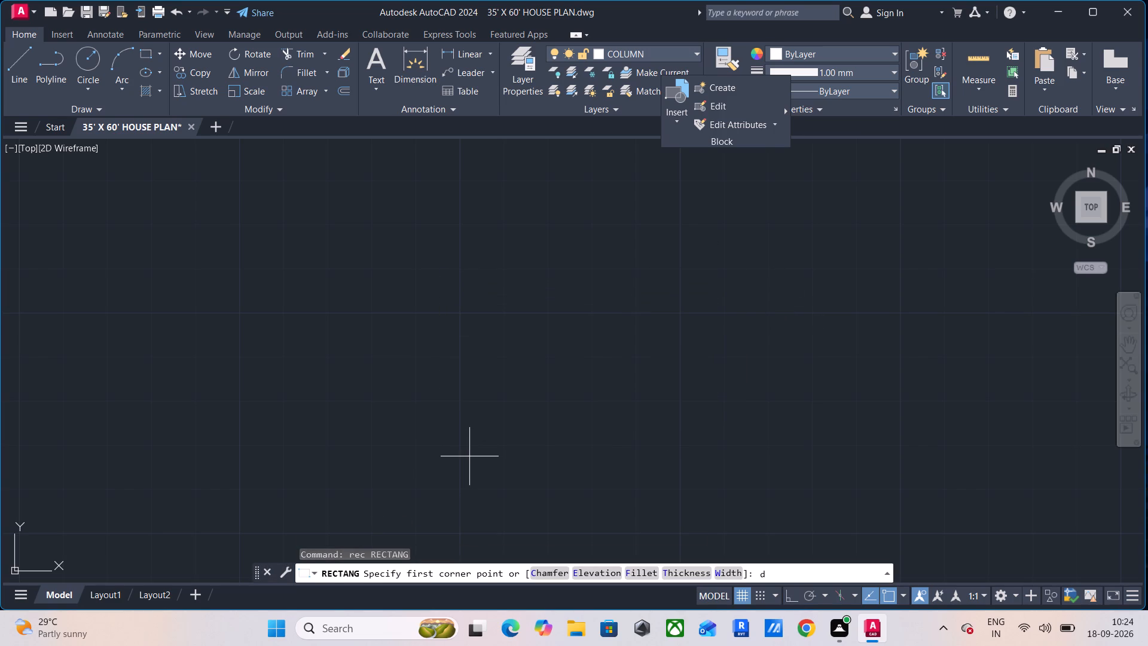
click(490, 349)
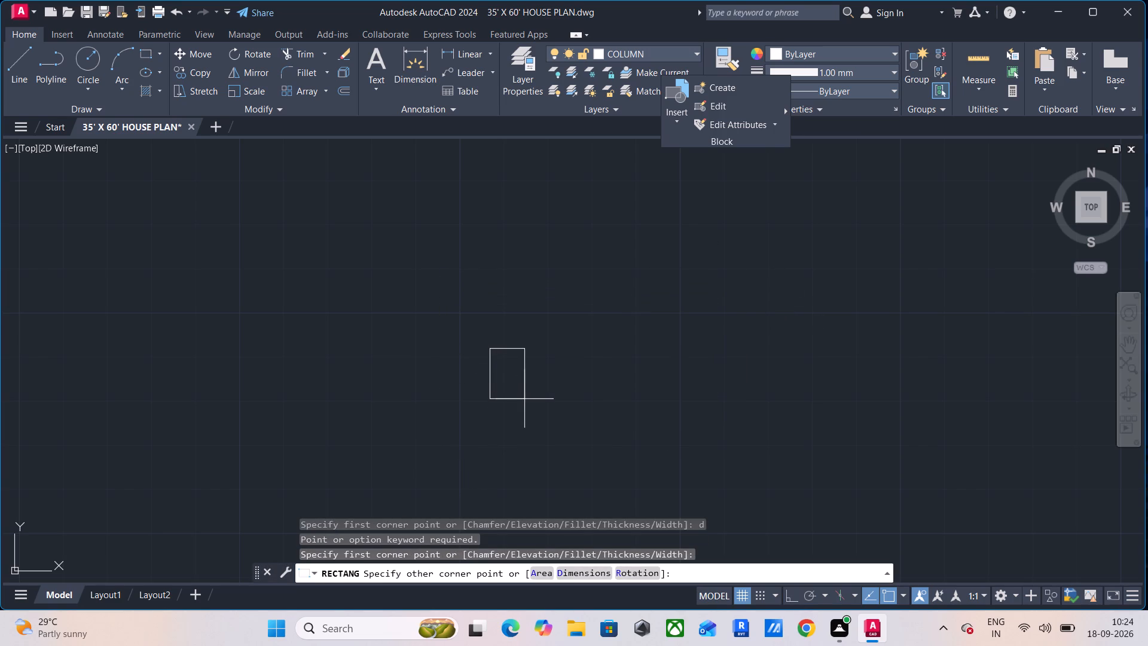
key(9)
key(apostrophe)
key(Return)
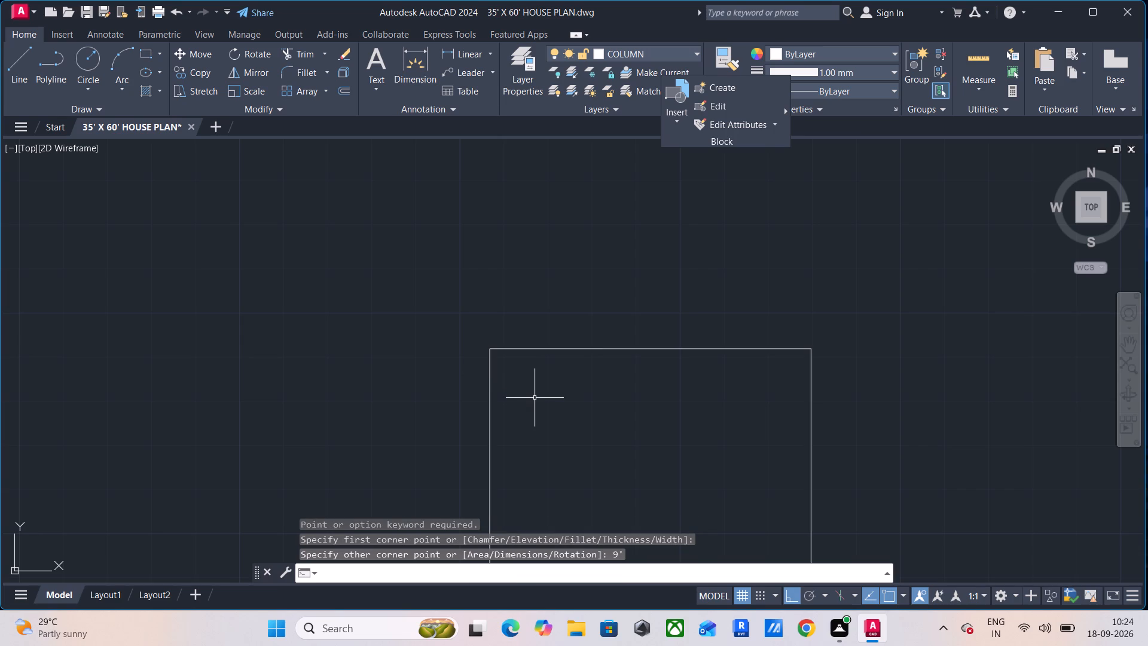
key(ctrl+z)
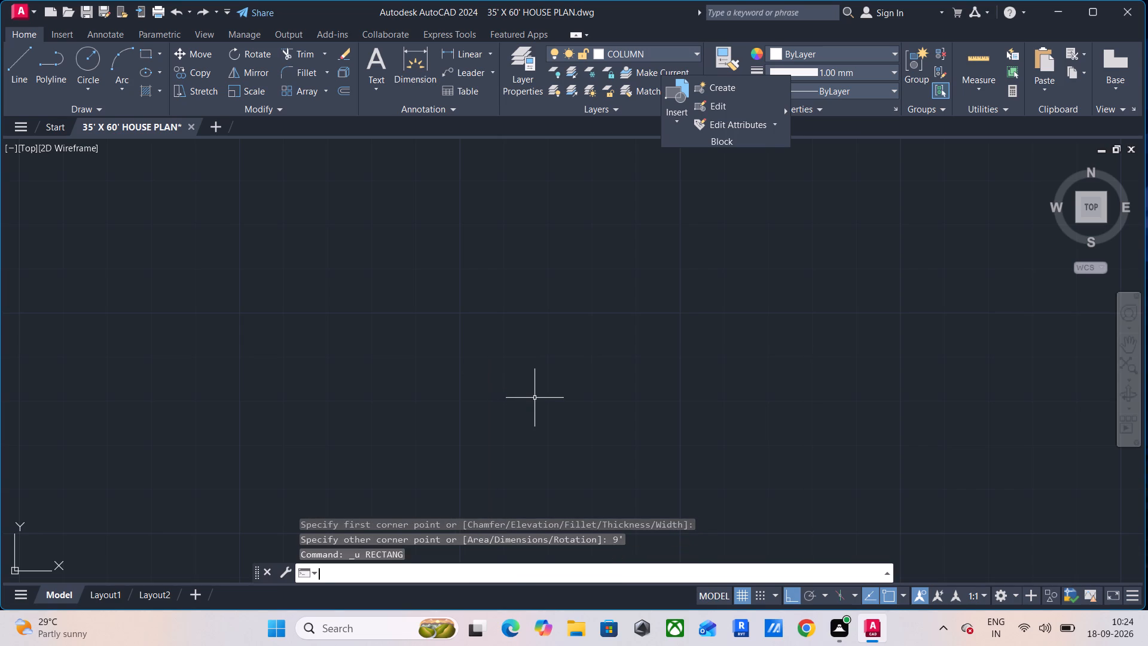
Draw a 9" by 9" column square by its dimensions in the open space between the two plans.
text(rec)
key(space)
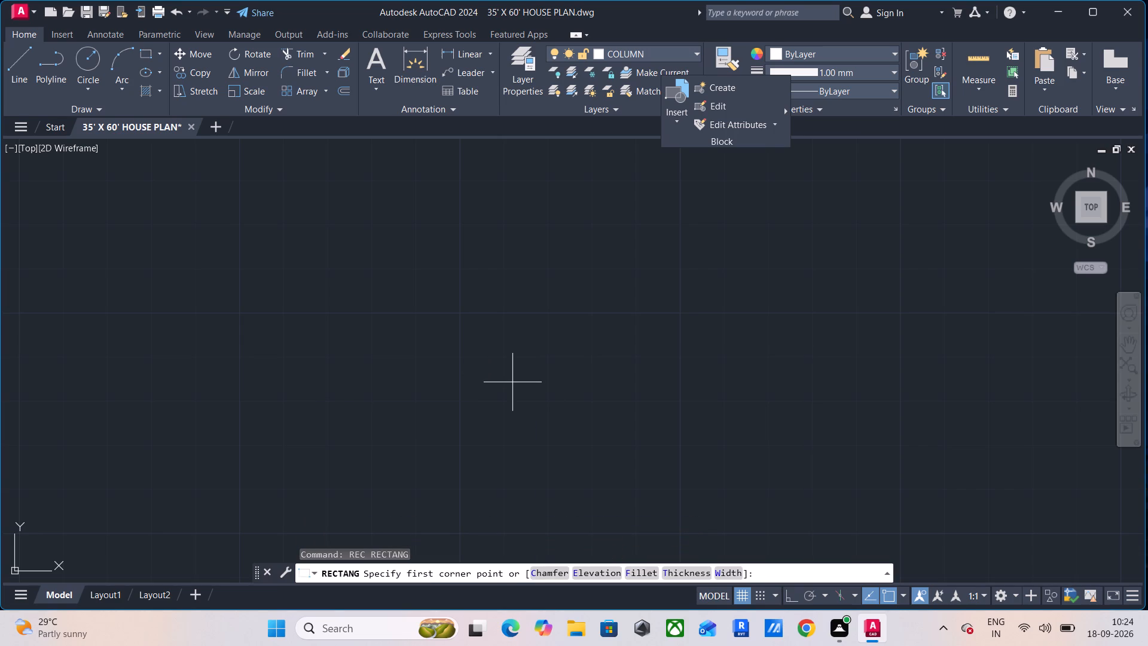
click(497, 307)
text(d)
key(space)
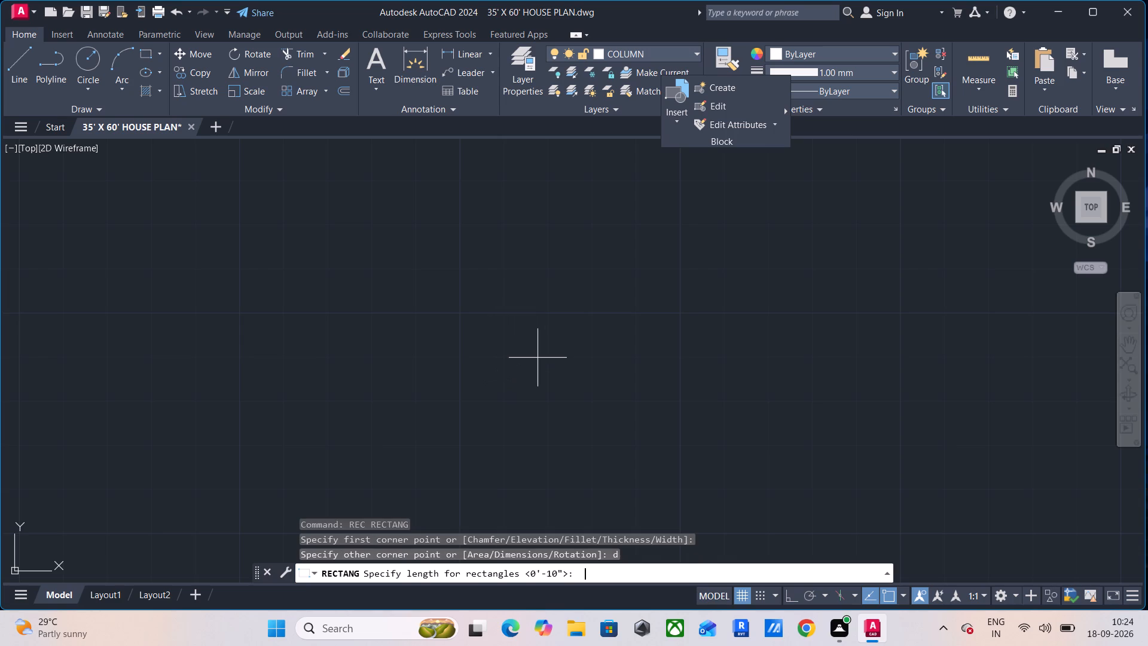
text(9")
key(space)
key(9)
key(Return)
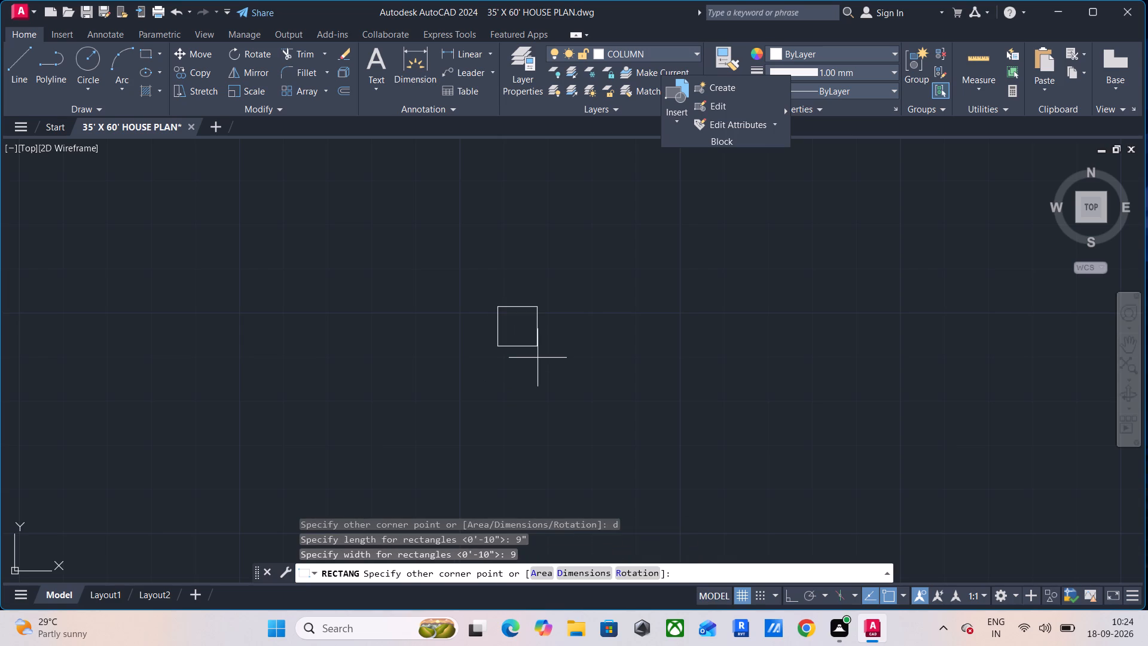
click(536, 362)
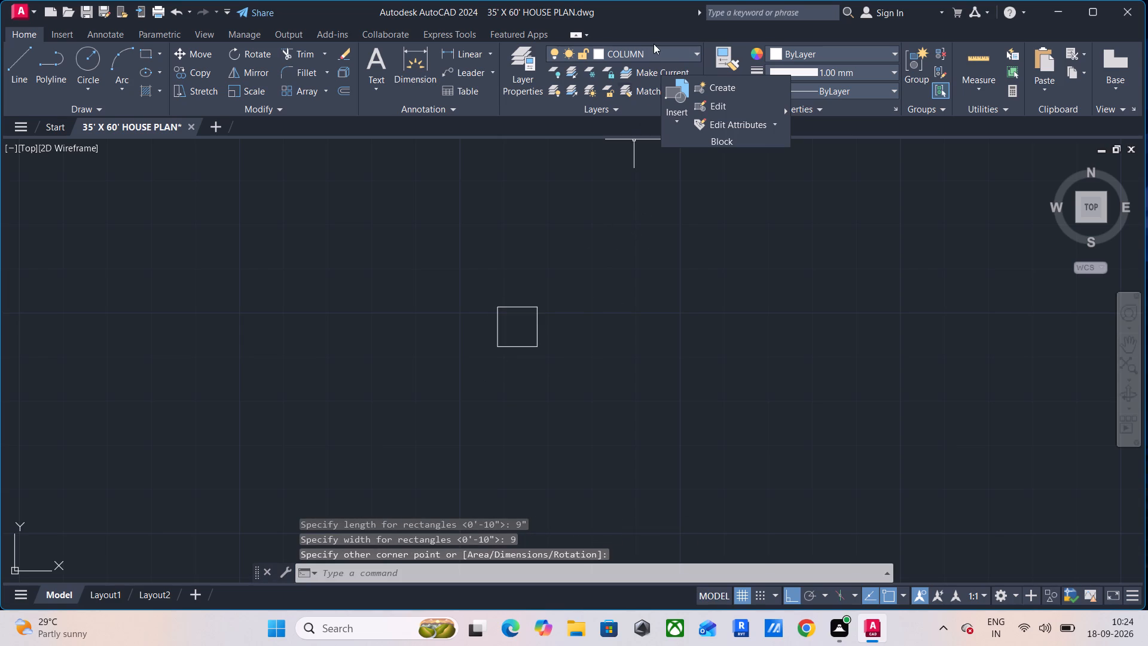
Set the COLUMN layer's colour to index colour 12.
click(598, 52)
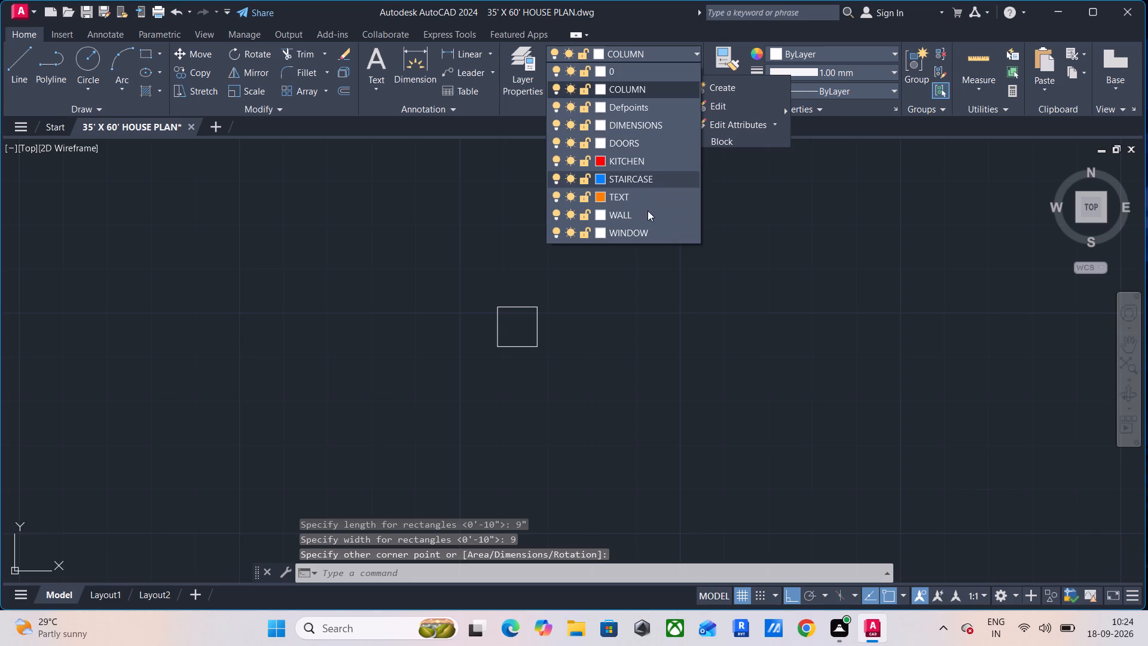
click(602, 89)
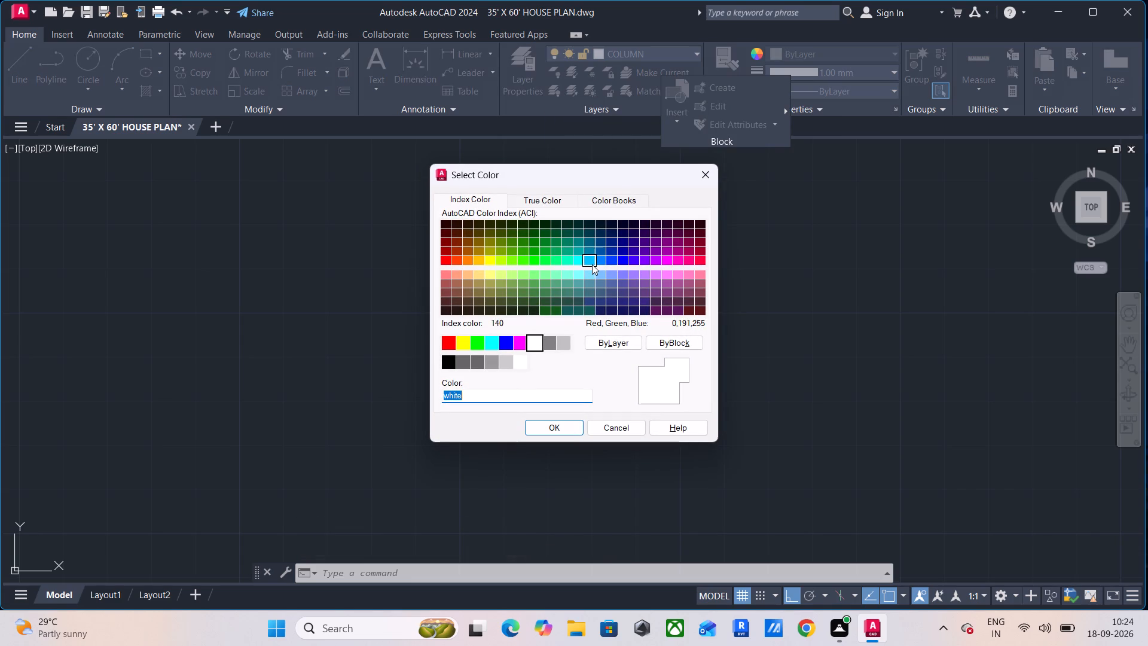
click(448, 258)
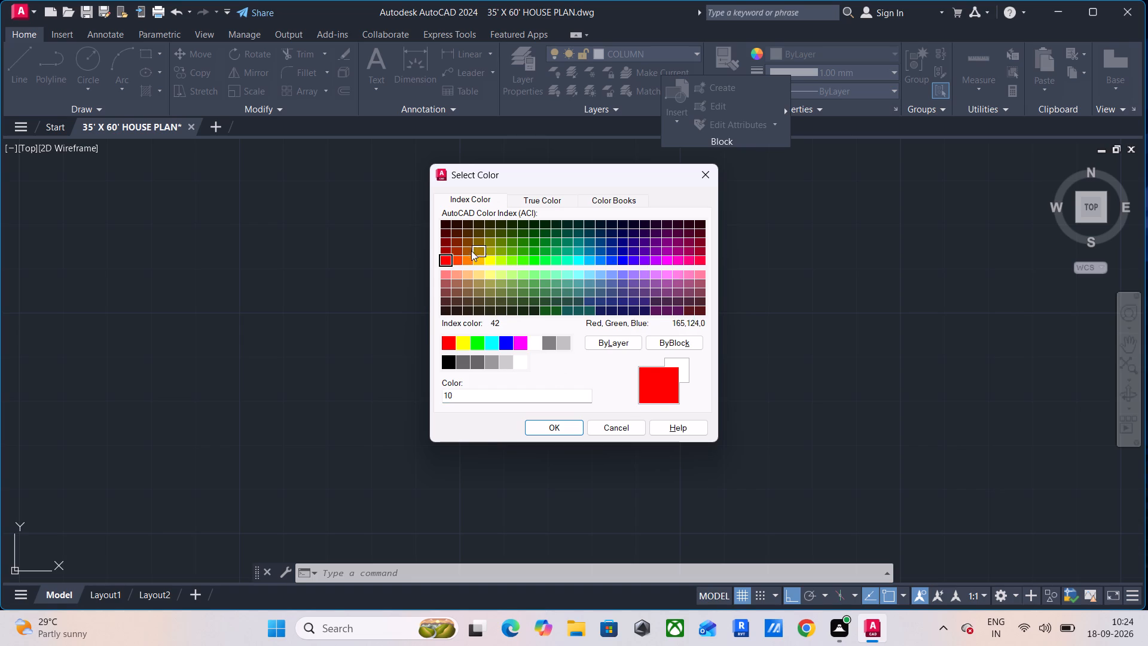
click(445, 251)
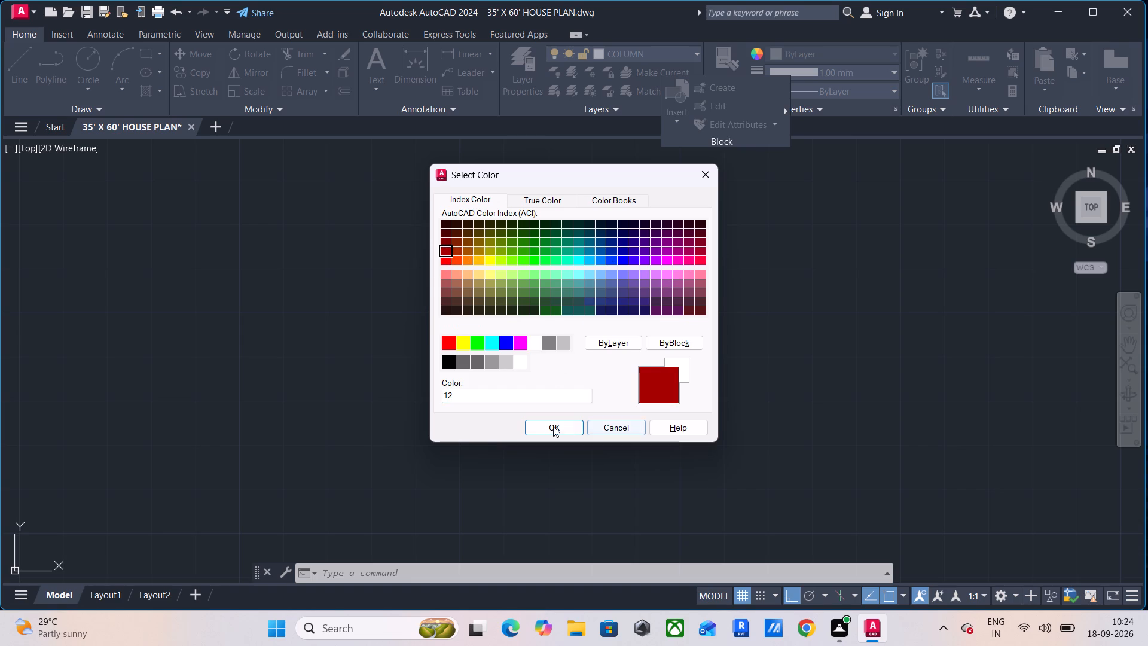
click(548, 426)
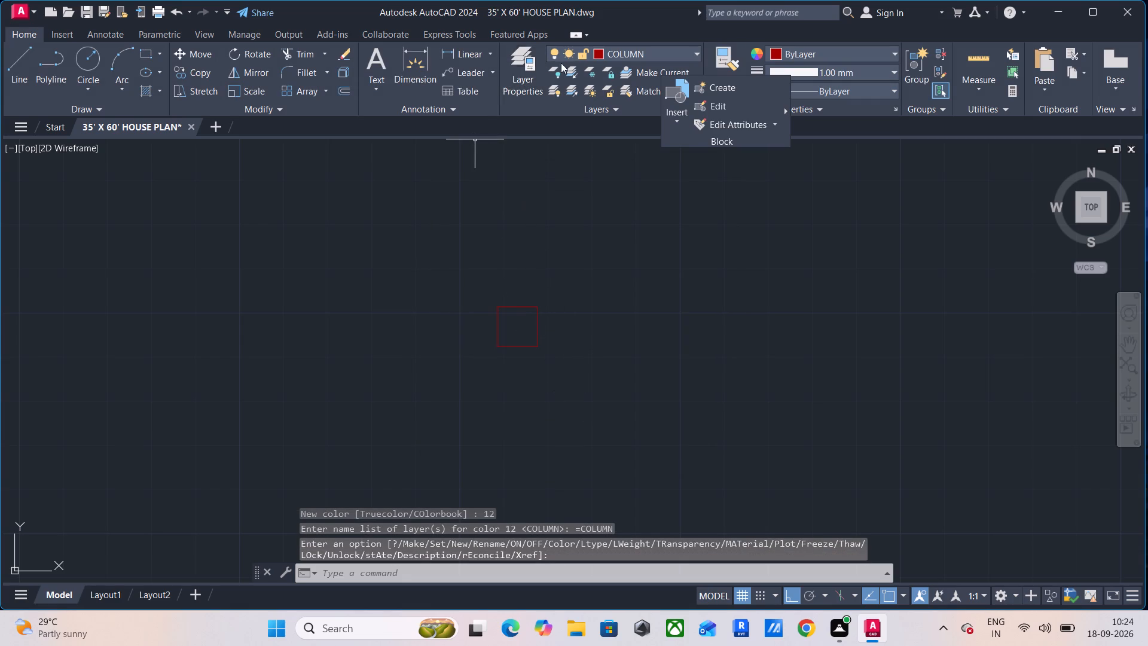
Set the COLUMN layer's colour to index colour 120.
click(599, 54)
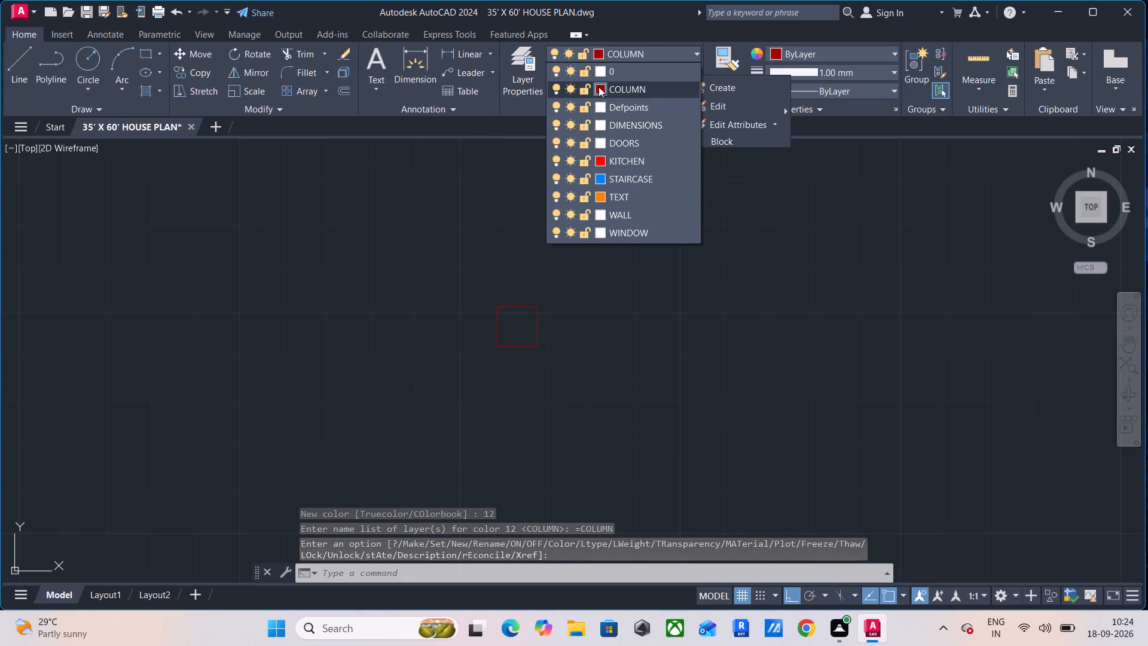
click(599, 87)
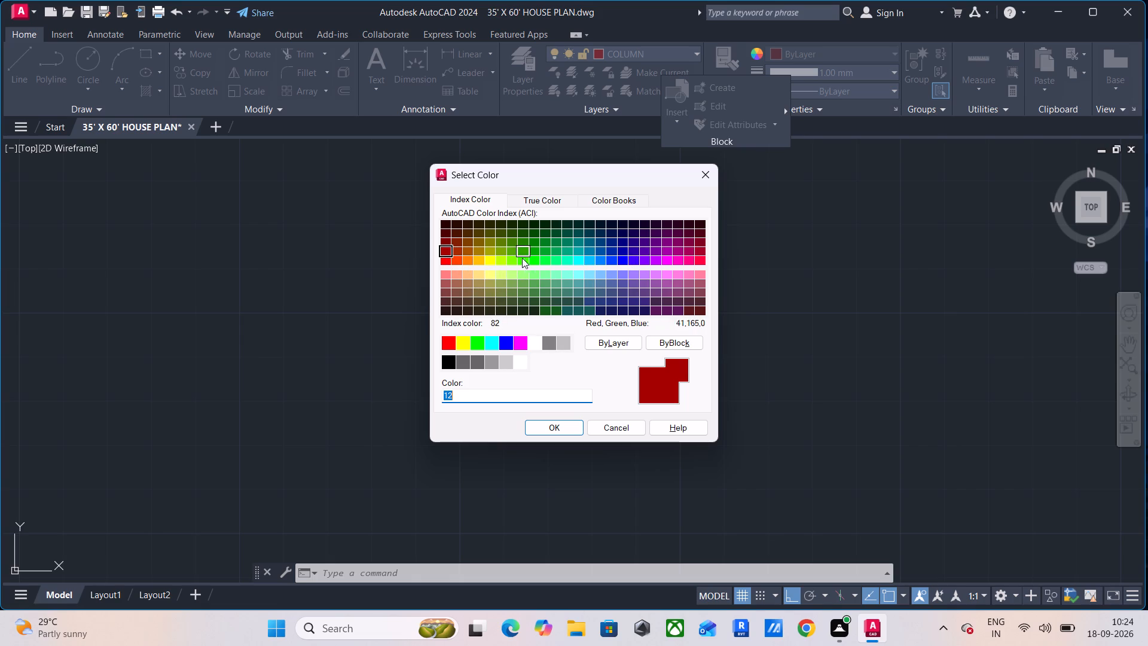
click(563, 262)
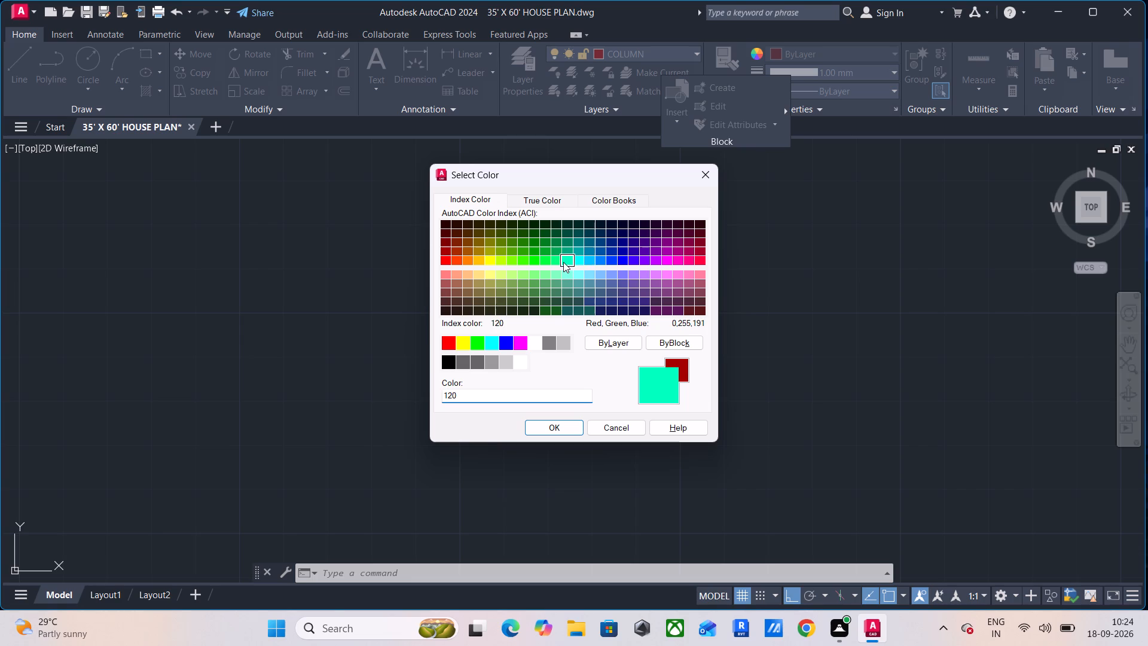
click(564, 423)
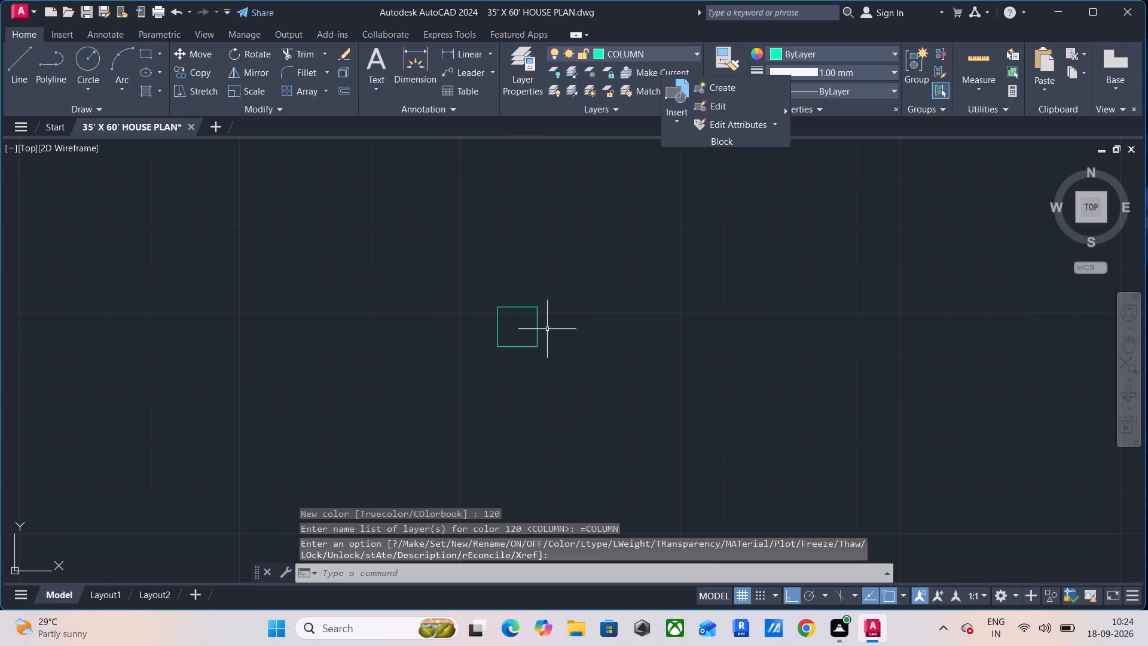
Hatch the inside of the column square with the AR-CONC pattern.
middle_drag(584, 346, 723, 374)
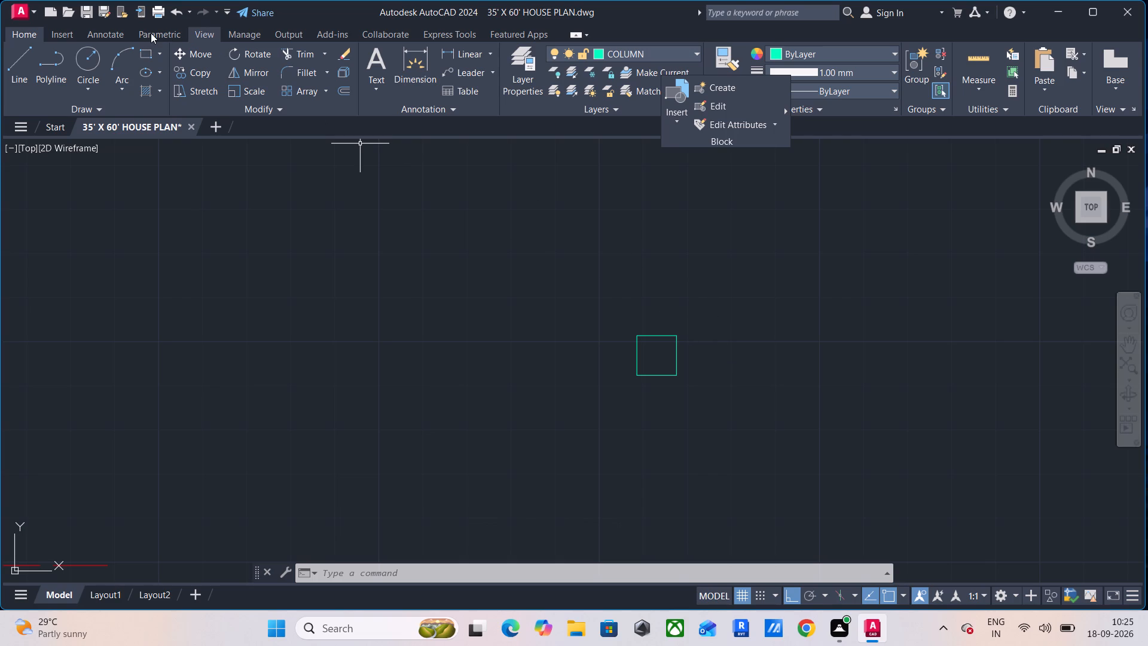
key(h)
key(space)
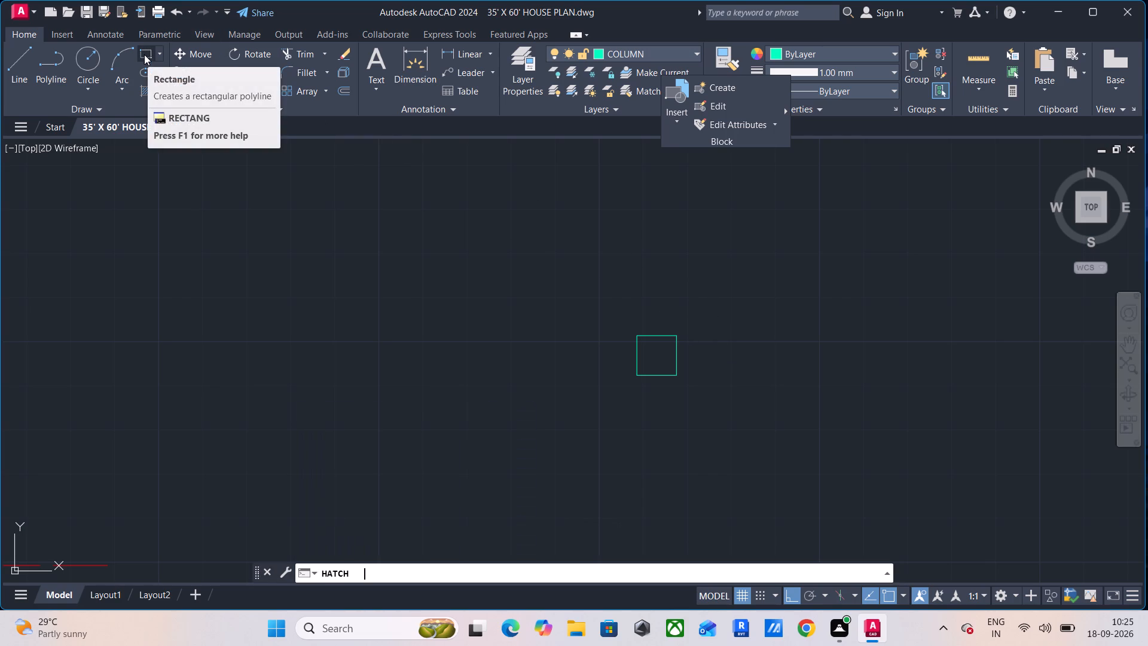
key(h)
key(space)
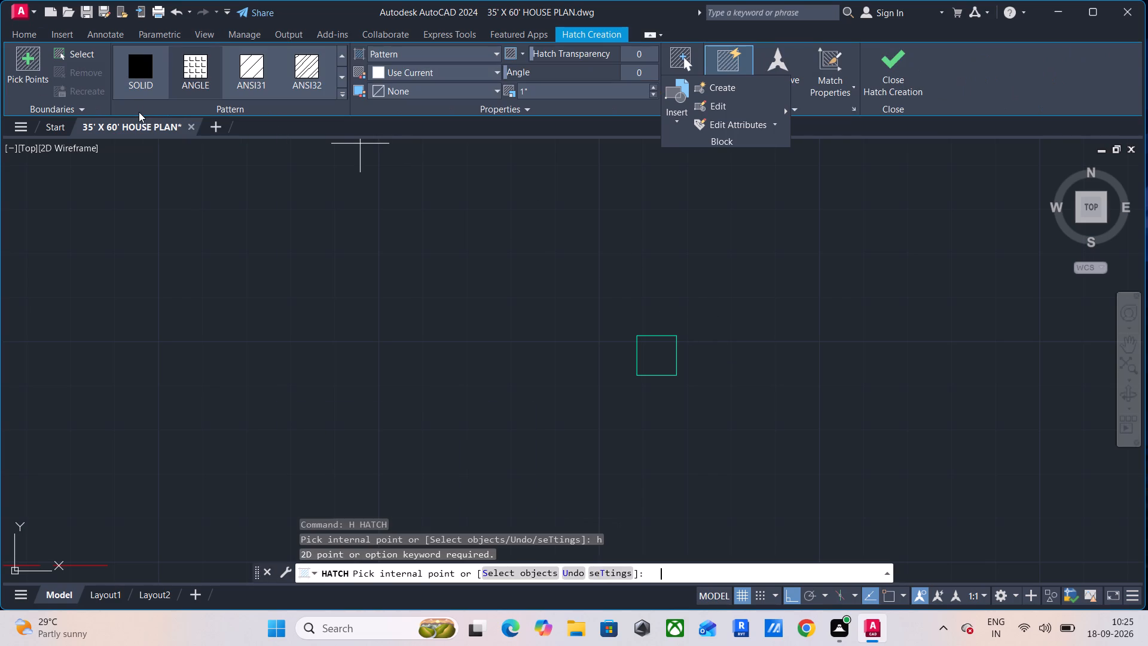
click(342, 89)
click(340, 93)
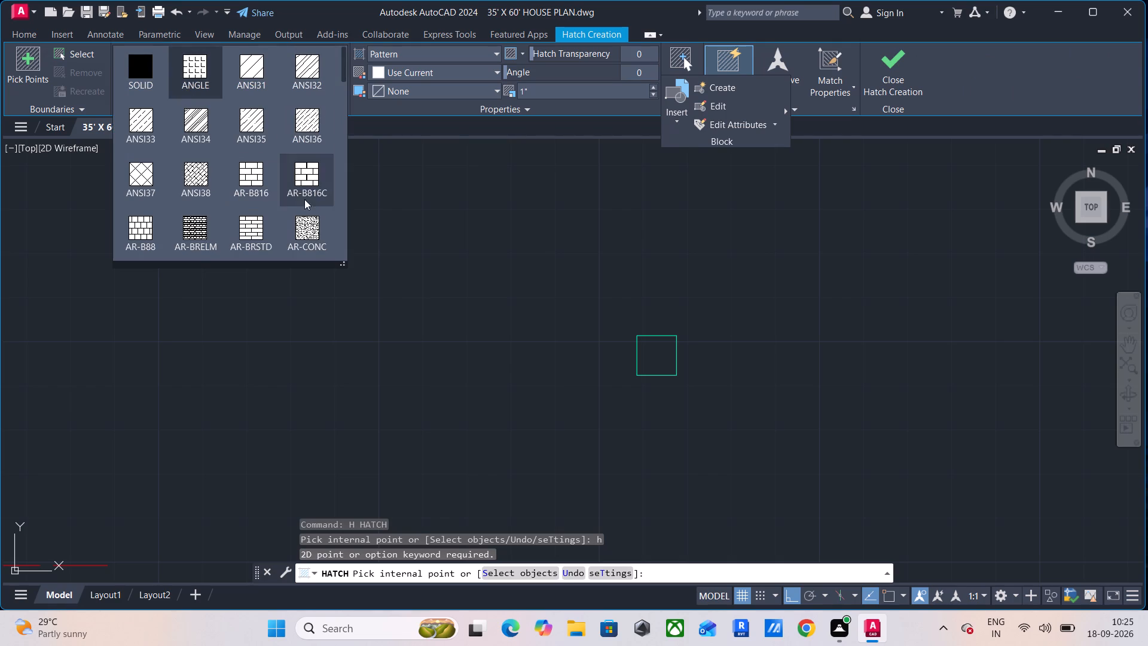
click(313, 230)
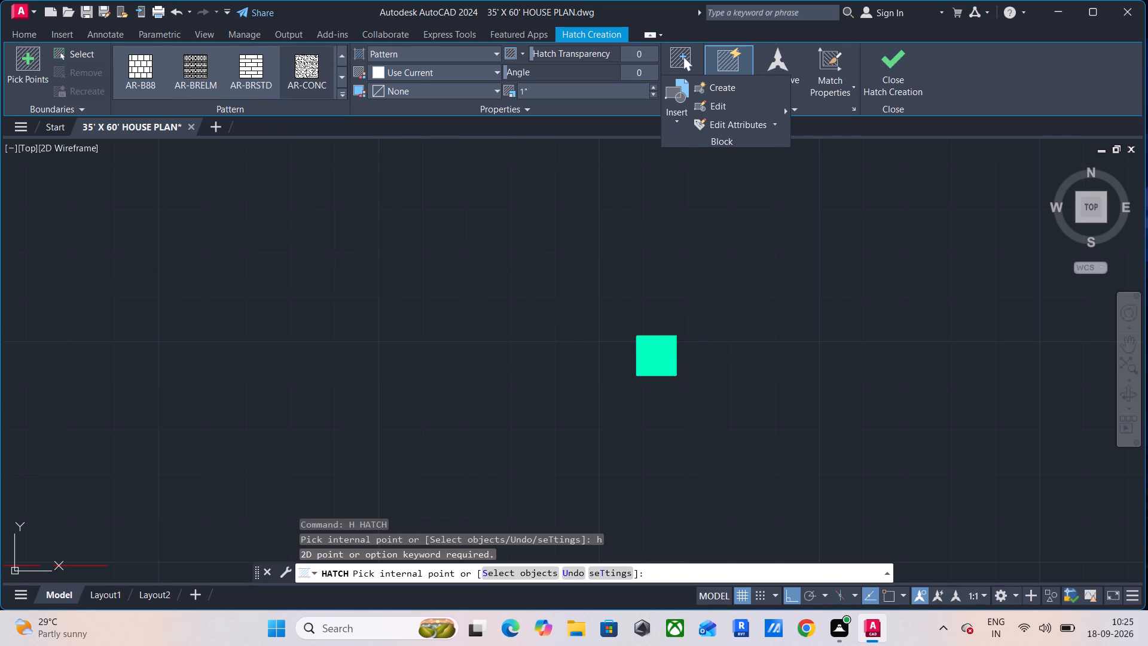
click(668, 354)
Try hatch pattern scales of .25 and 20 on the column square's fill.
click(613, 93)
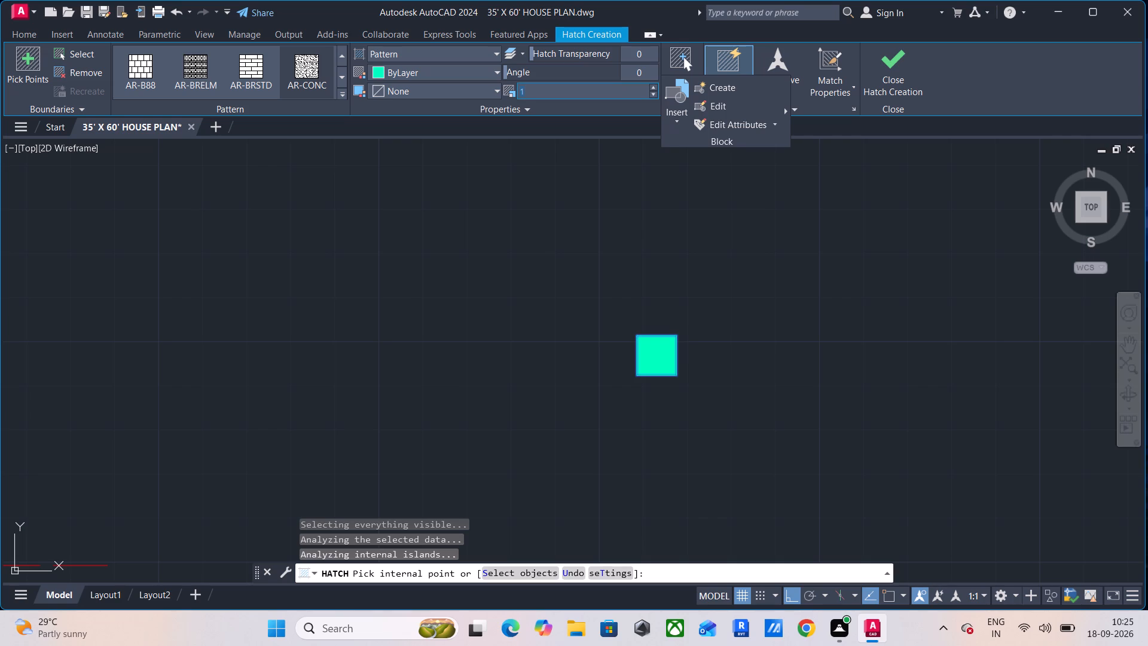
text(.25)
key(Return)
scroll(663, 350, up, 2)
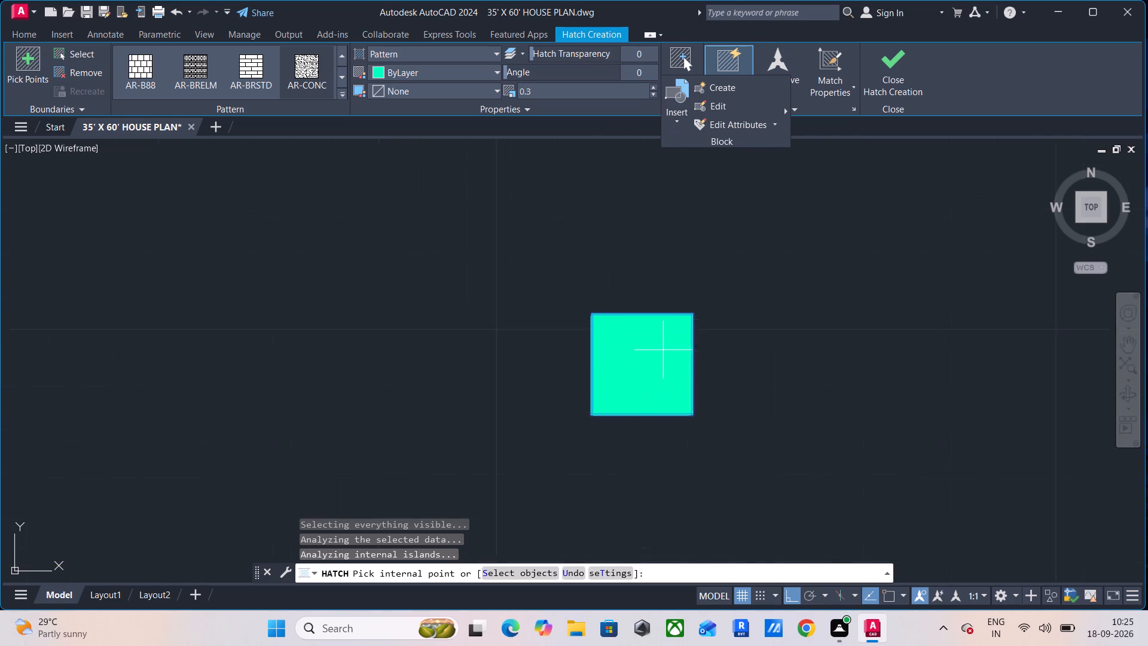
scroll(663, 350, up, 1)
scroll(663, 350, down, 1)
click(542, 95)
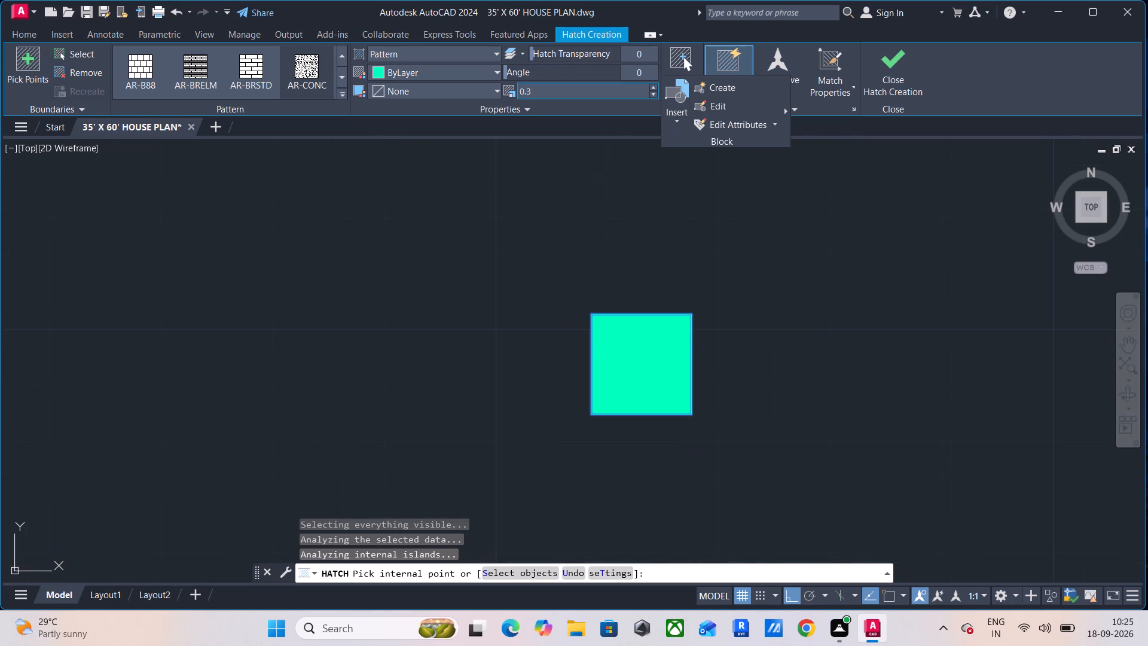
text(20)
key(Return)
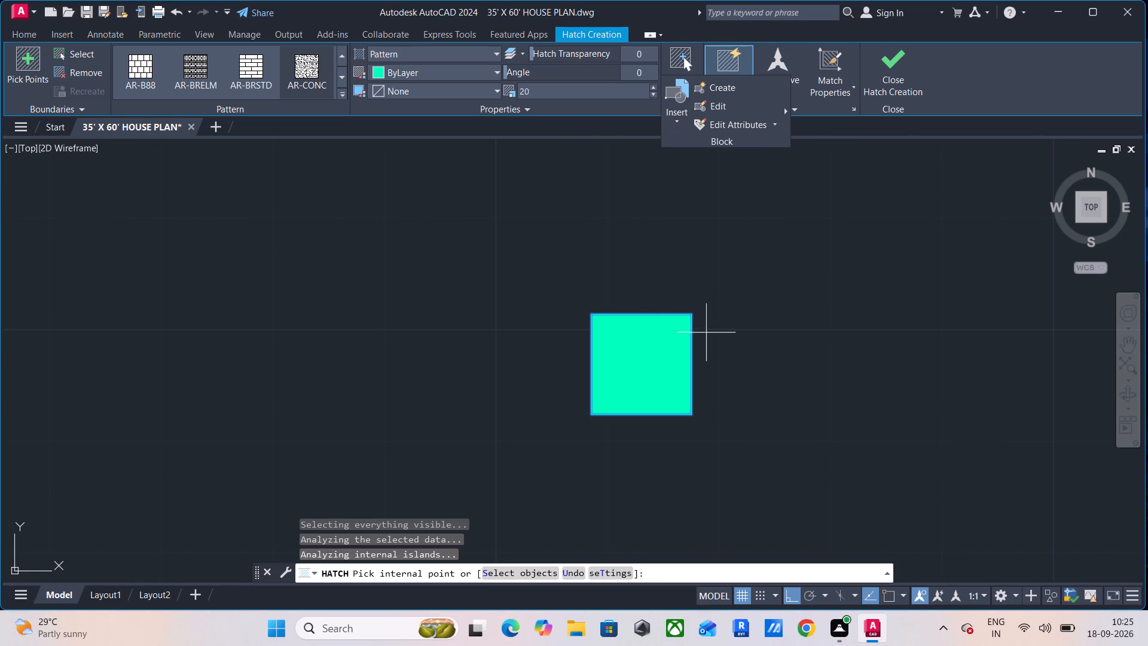
Set the column hatch's pattern scale to 1 and finish the hatch.
click(572, 88)
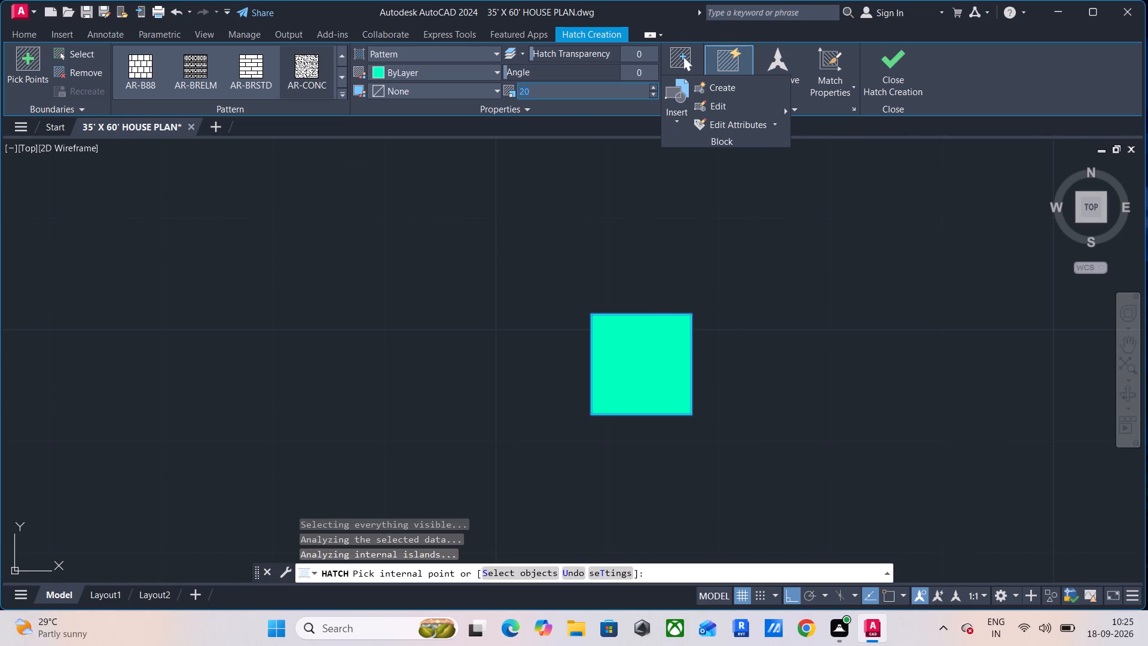
key(1)
key(Return)
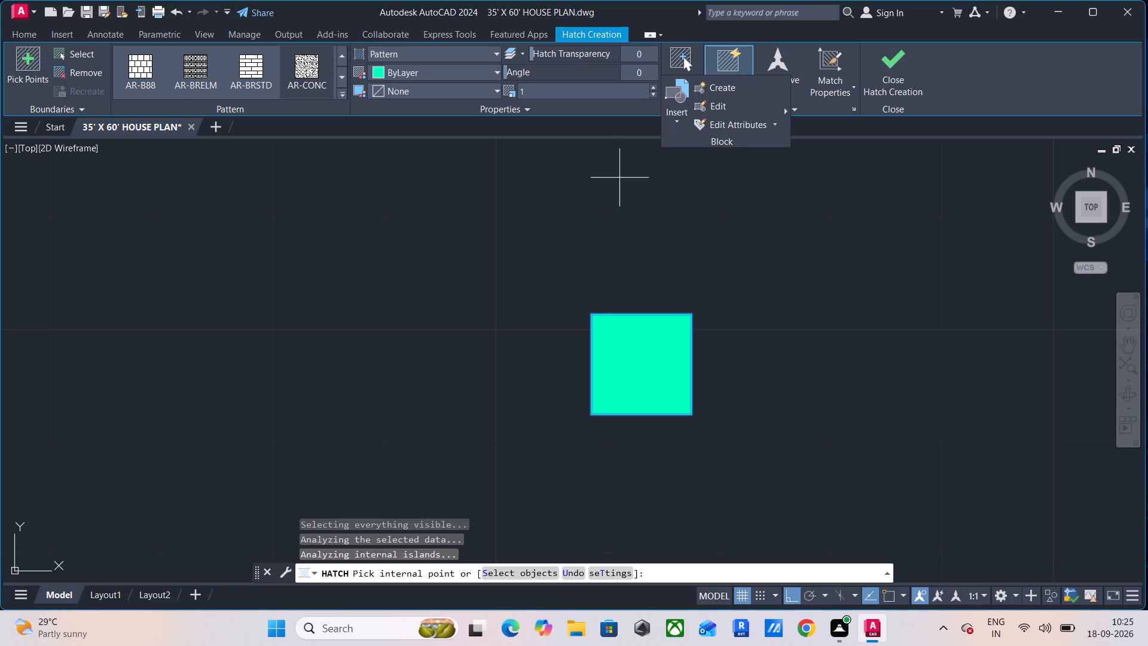
scroll(634, 355, up, 3)
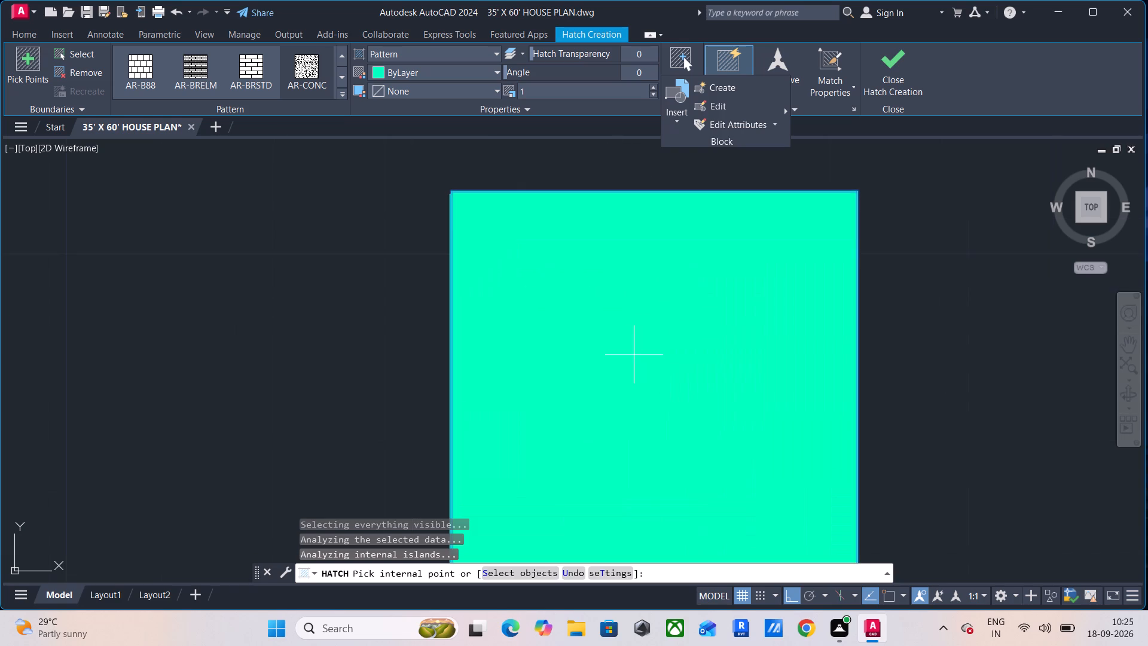
scroll(634, 355, down, 3)
key(Escape)
key(Escape)
key(Escape)
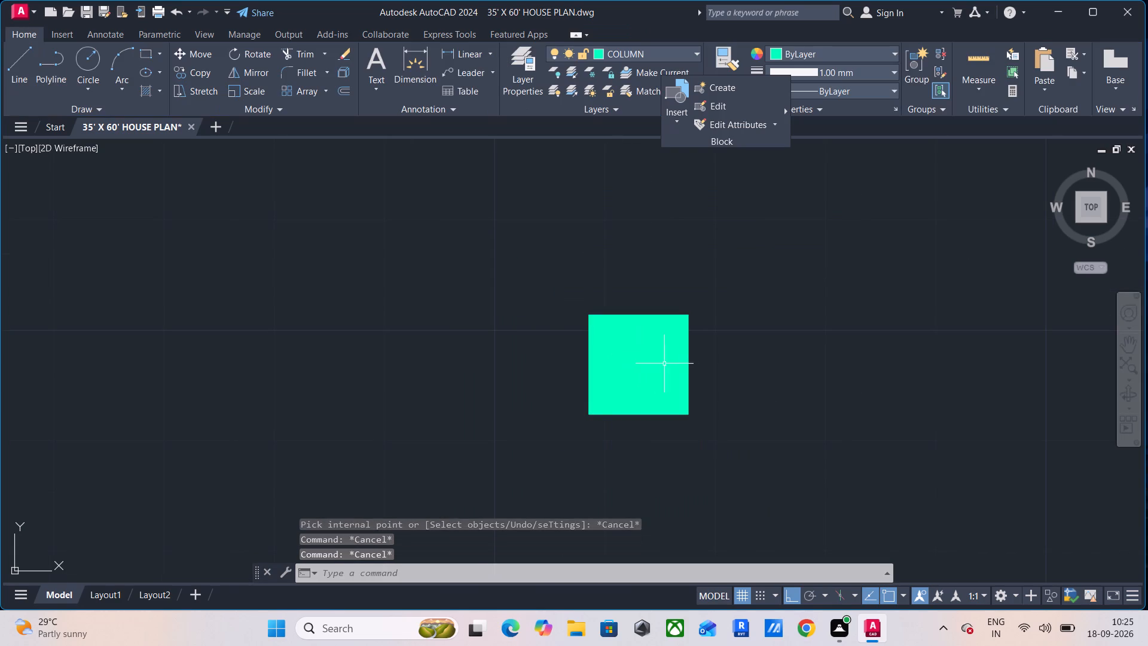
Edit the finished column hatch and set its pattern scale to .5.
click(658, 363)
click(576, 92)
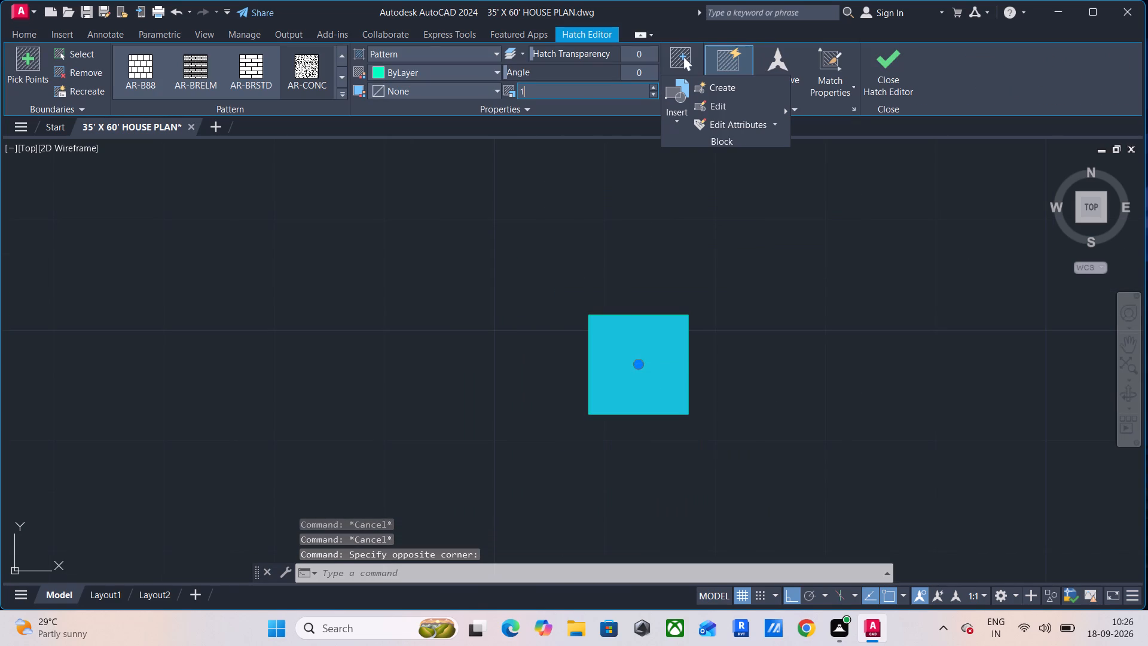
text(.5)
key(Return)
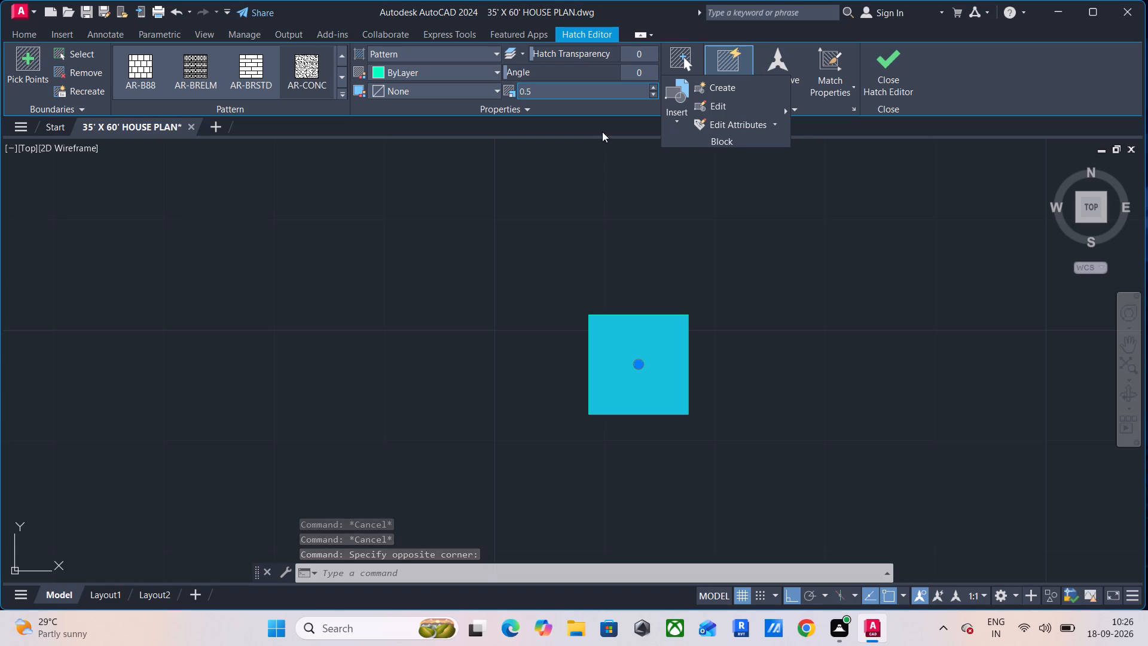
Set the column hatch's pattern scale to 100.
click(578, 98)
click(578, 92)
text(100)
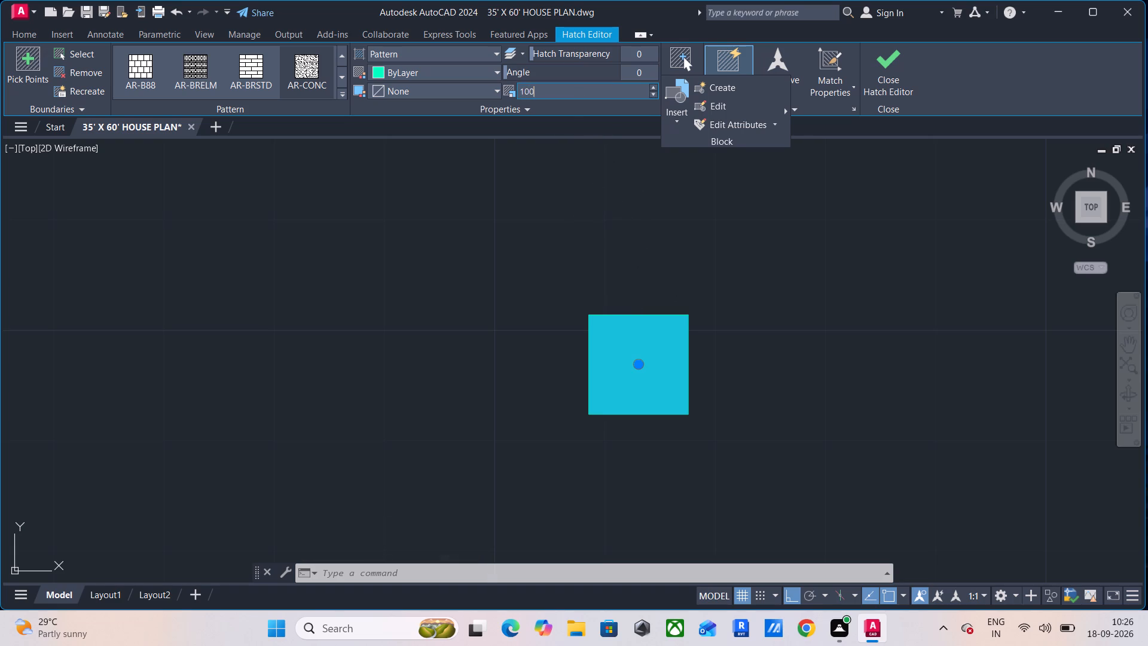
key(Return)
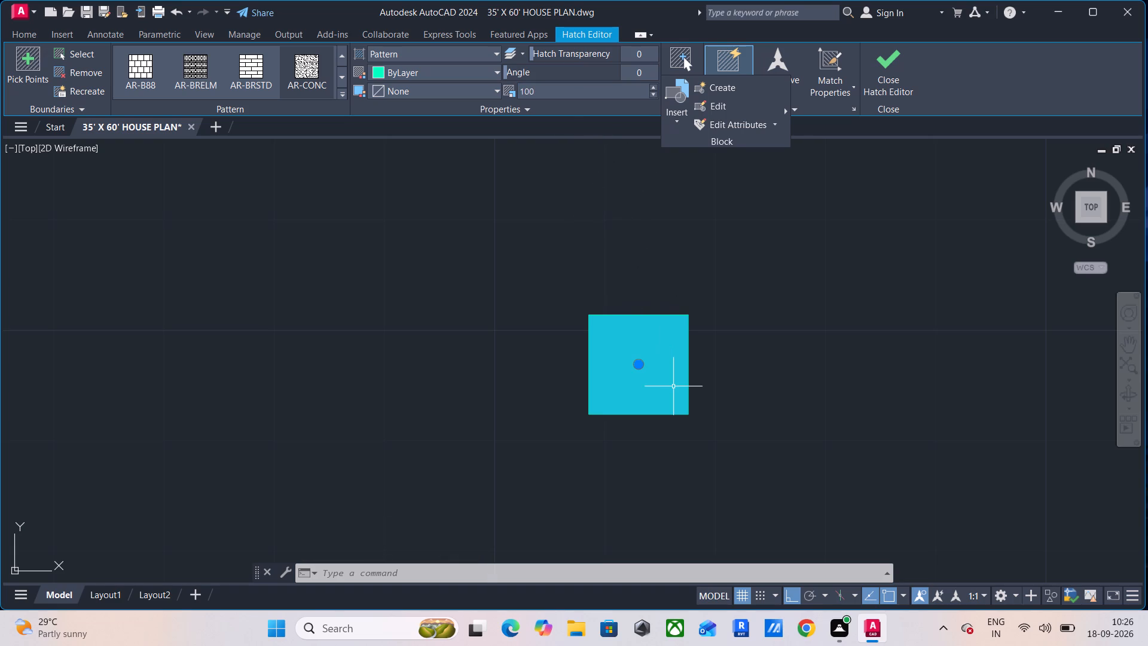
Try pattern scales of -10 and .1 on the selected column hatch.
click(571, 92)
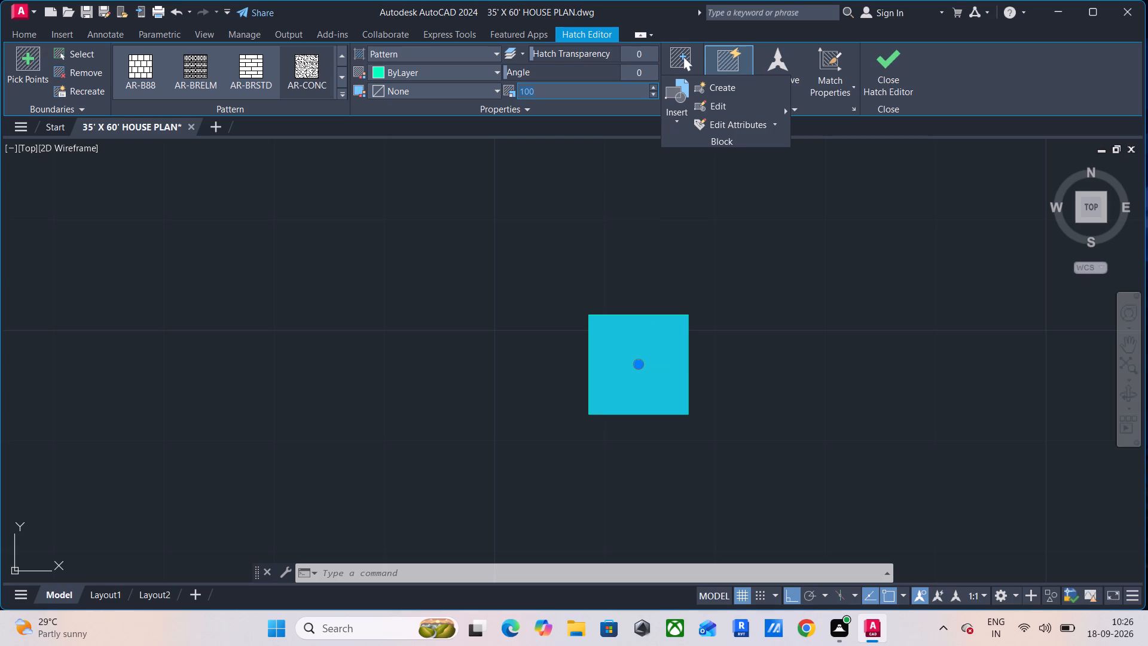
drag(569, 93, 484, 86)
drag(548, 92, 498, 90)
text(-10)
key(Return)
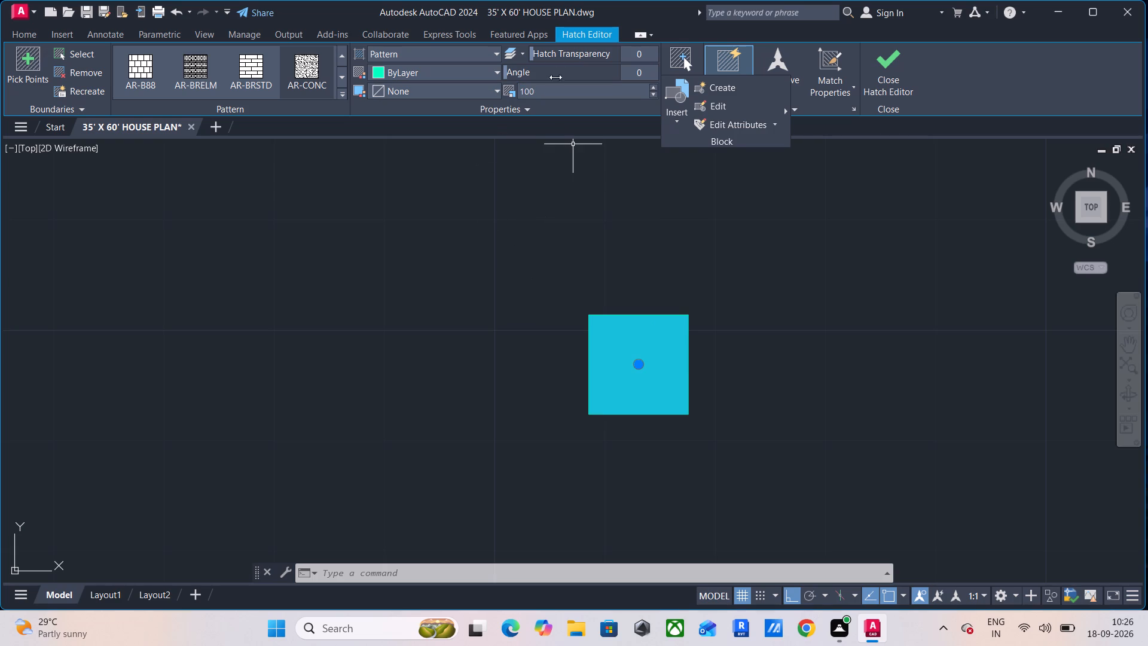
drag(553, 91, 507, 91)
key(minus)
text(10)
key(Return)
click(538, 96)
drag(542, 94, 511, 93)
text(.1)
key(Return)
Undo the last scale change and delete the hatch from the column square.
key(ctrl+z)
click(637, 396)
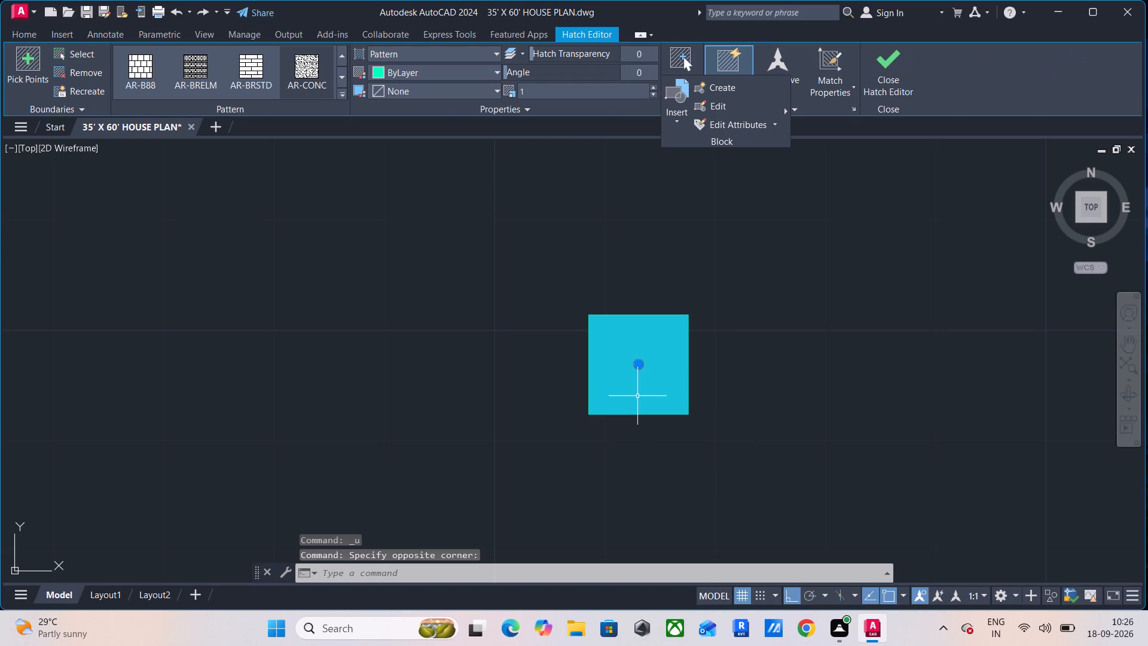
key(Delete)
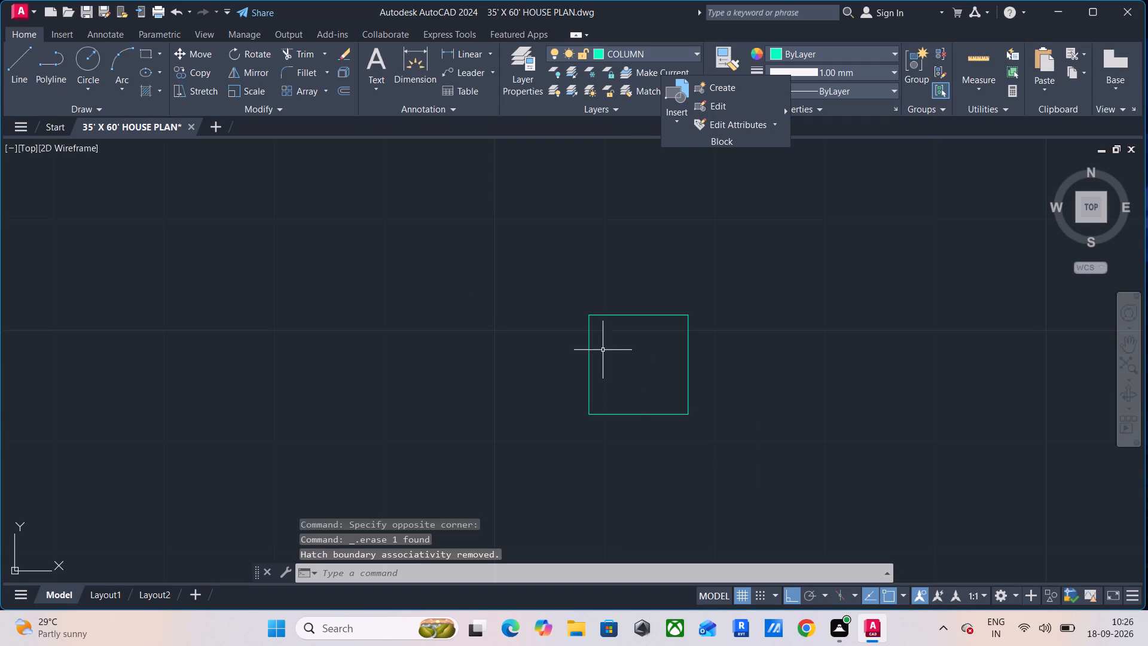
Hatch the inside of the column square with the AR-CONC pattern at a scale of .25.
key(h)
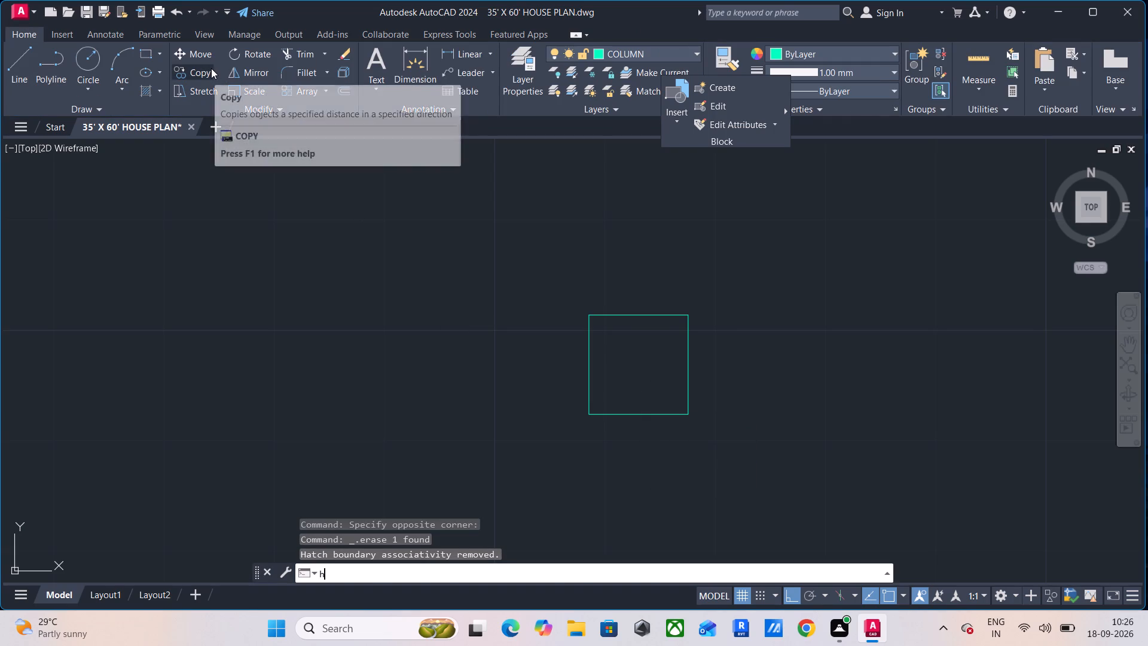
key(Return)
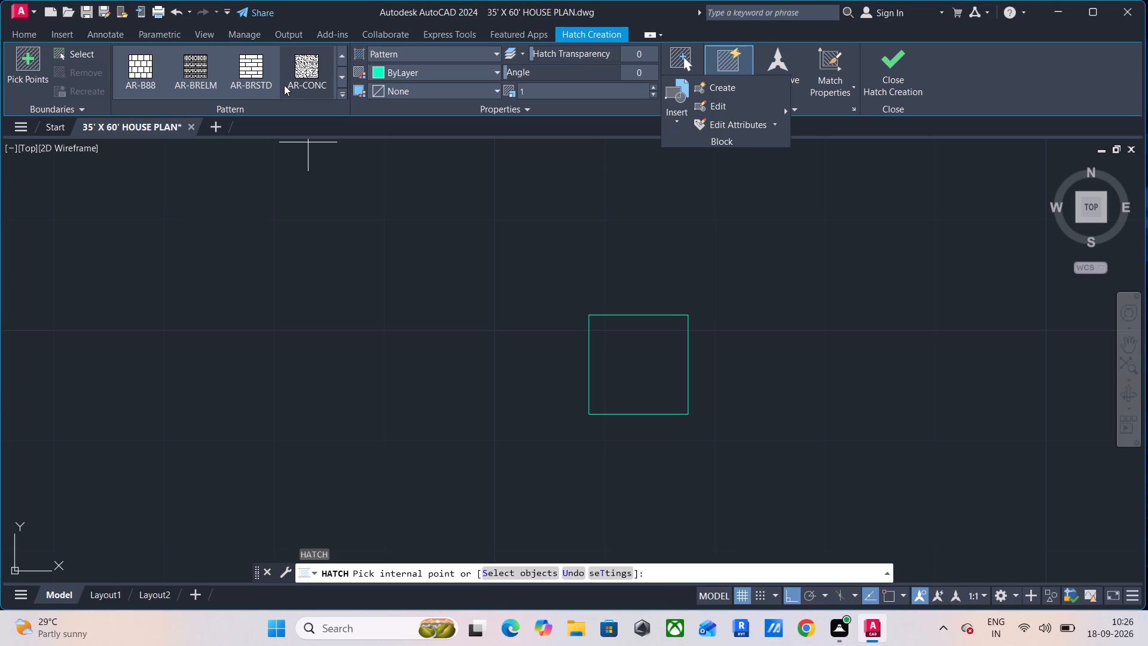
click(301, 72)
click(541, 91)
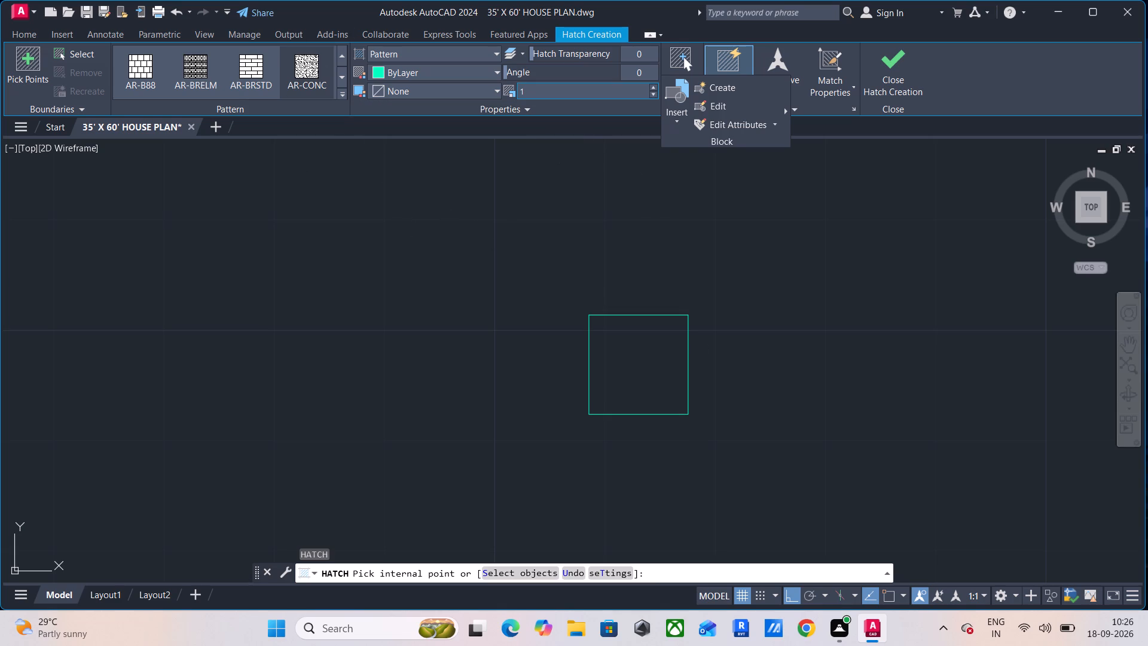
text(.25)
key(Return)
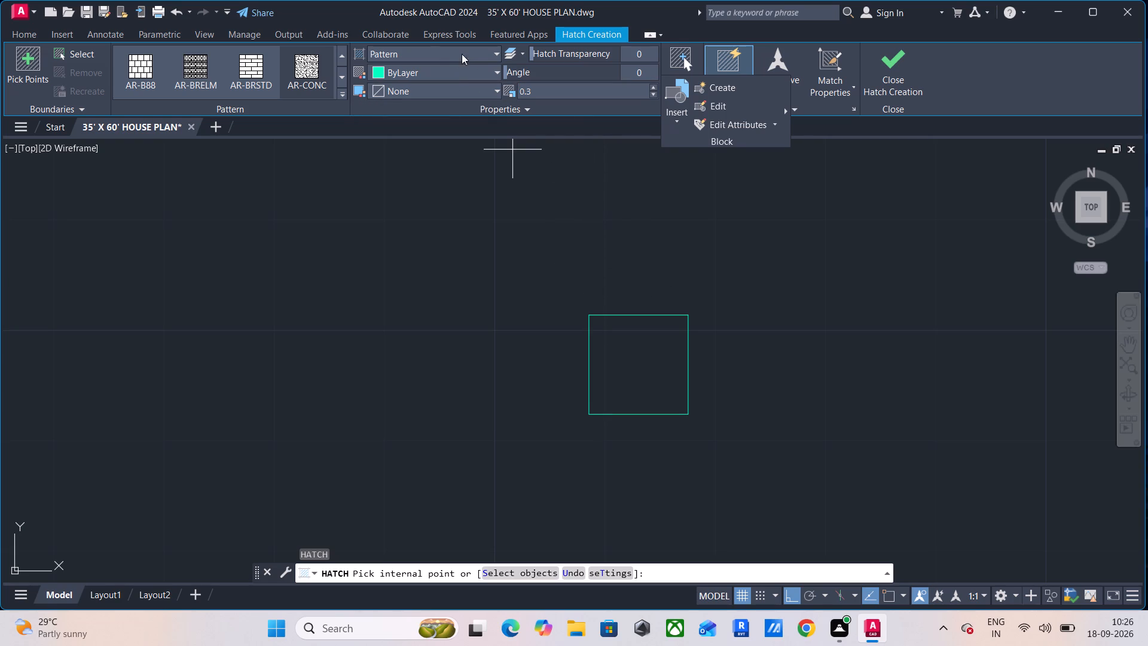
click(493, 51)
click(417, 105)
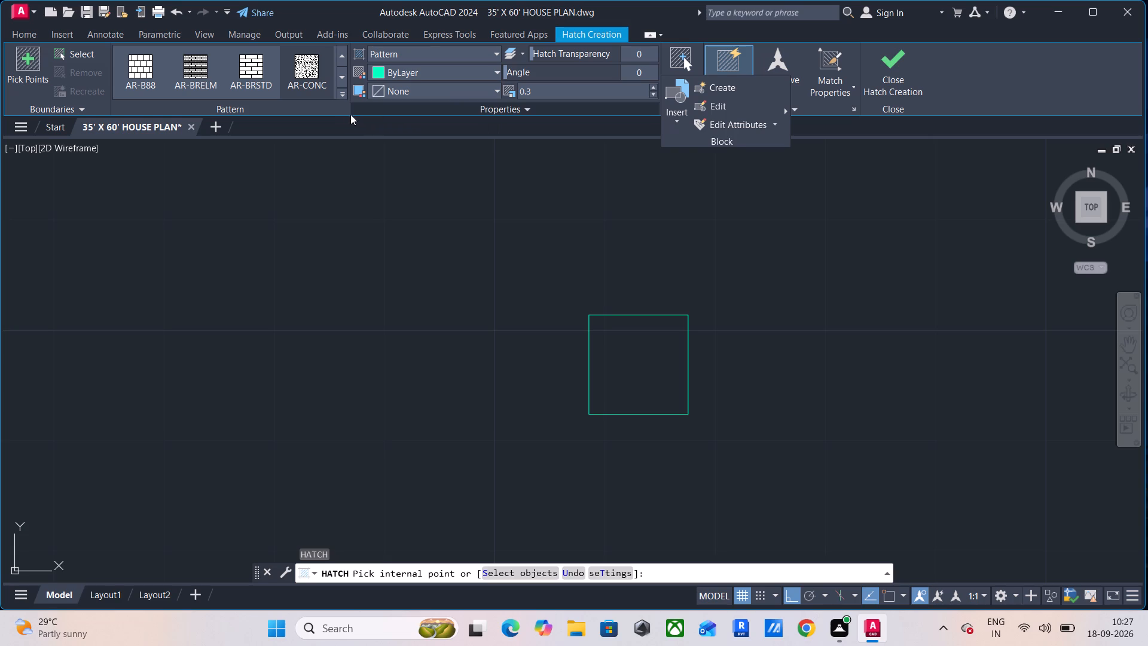
click(636, 361)
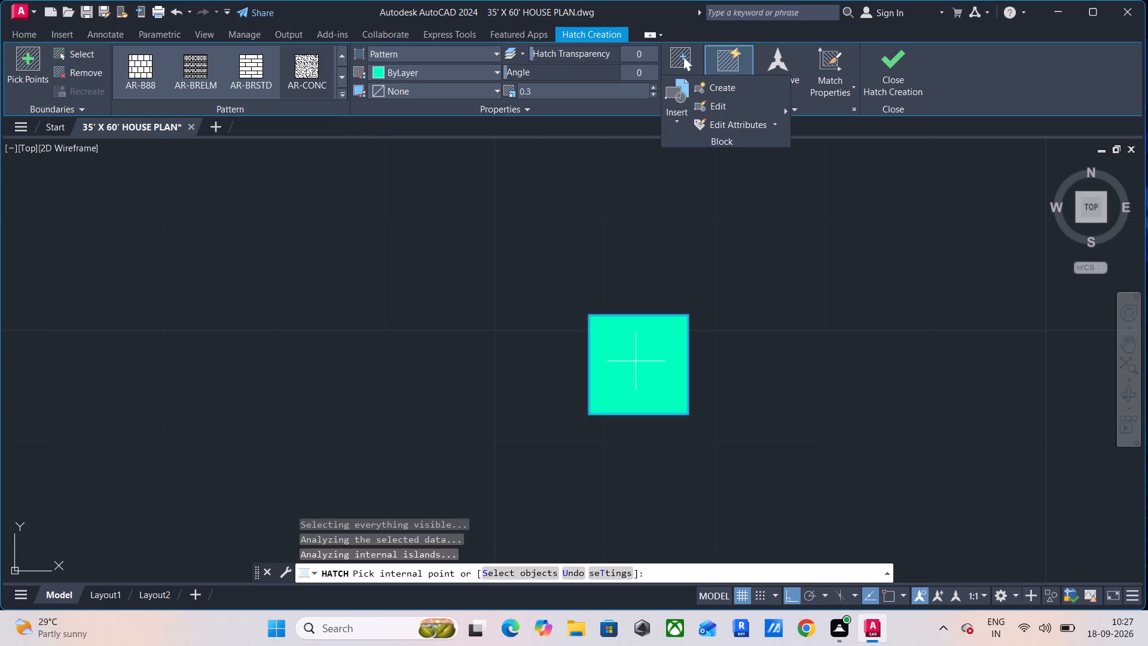
Examine the hatch pattern inside the column square up close and from farther out.
scroll(636, 361, up, 14)
scroll(637, 362, up, 20)
scroll(637, 362, up, 2)
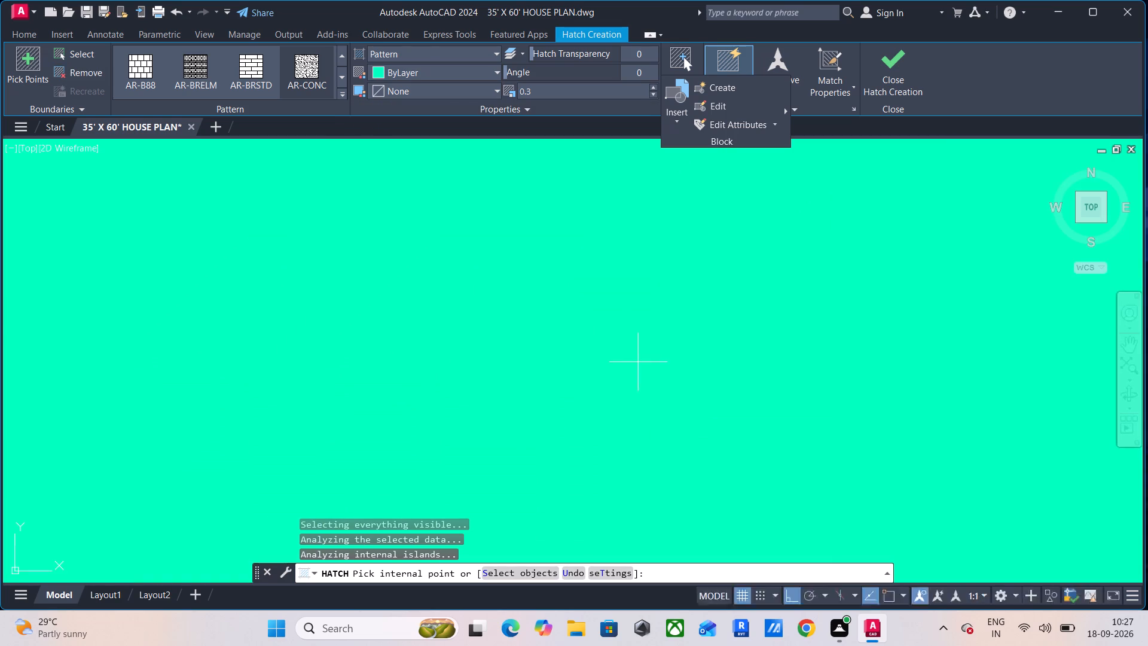
scroll(638, 362, up, 20)
scroll(638, 362, up, 18)
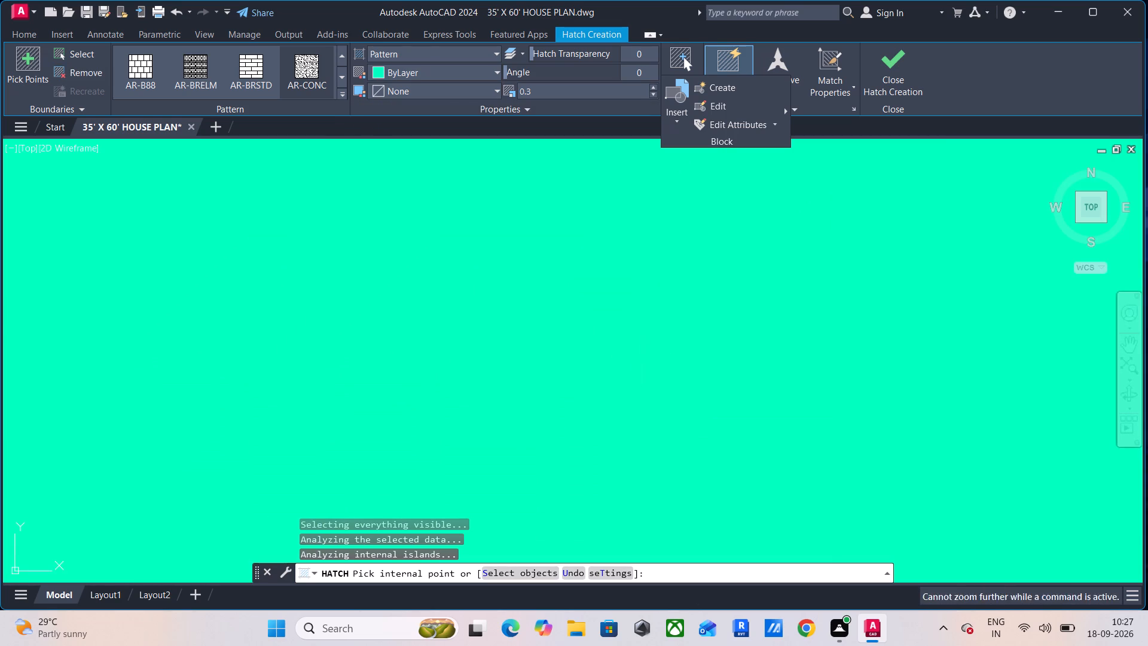
scroll(642, 356, up, 20)
scroll(642, 356, up, 18)
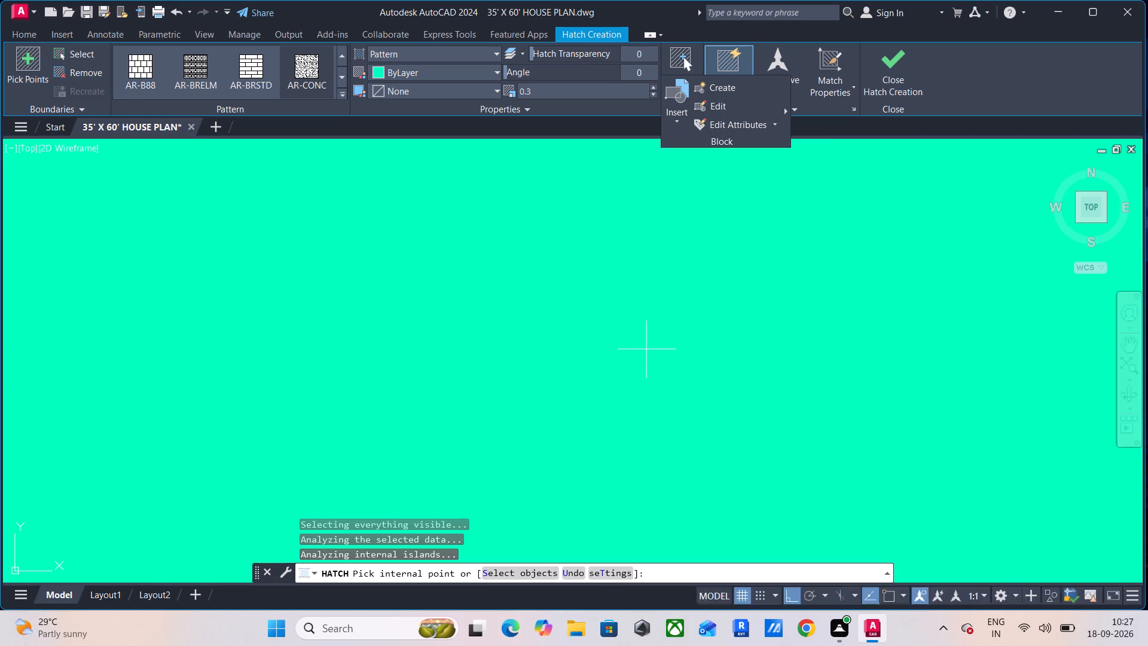
scroll(646, 349, up, 16)
scroll(646, 349, down, 17)
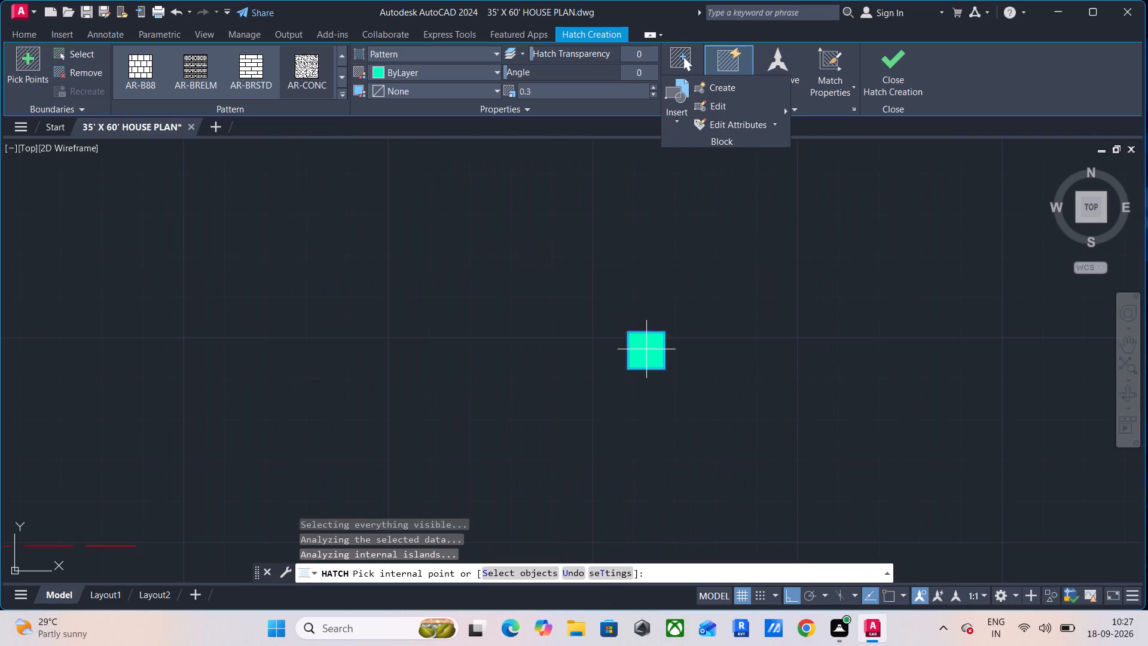
scroll(646, 349, up, 6)
scroll(646, 349, down, 6)
scroll(646, 349, up, 15)
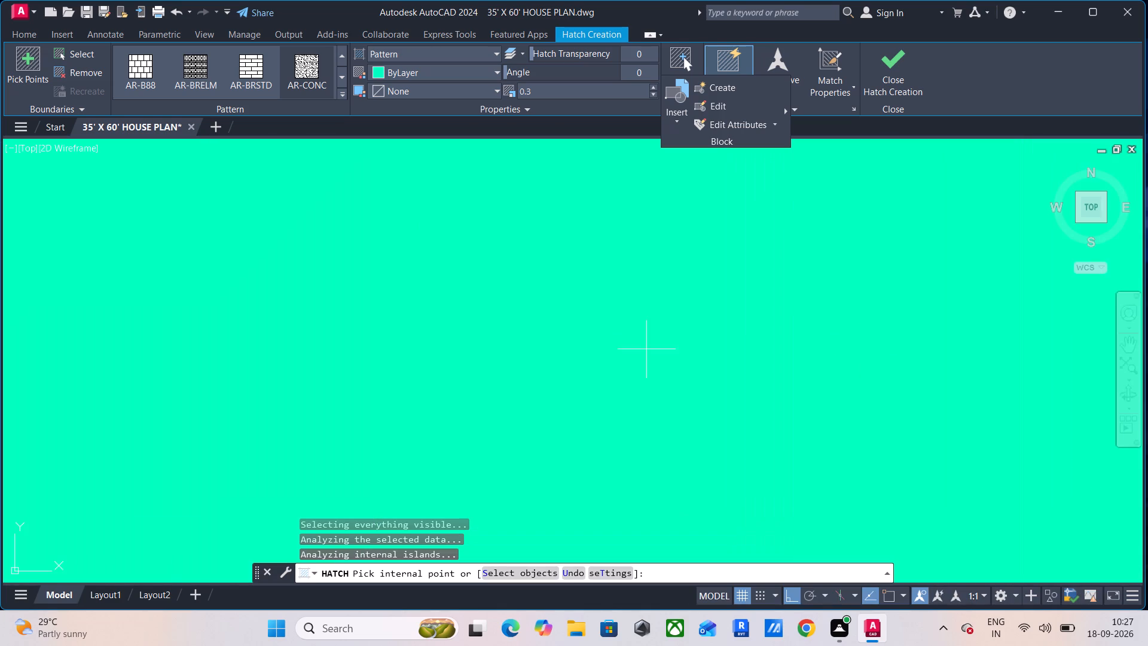
scroll(646, 349, up, 20)
scroll(646, 349, up, 18)
middle_drag(647, 350, 660, 352)
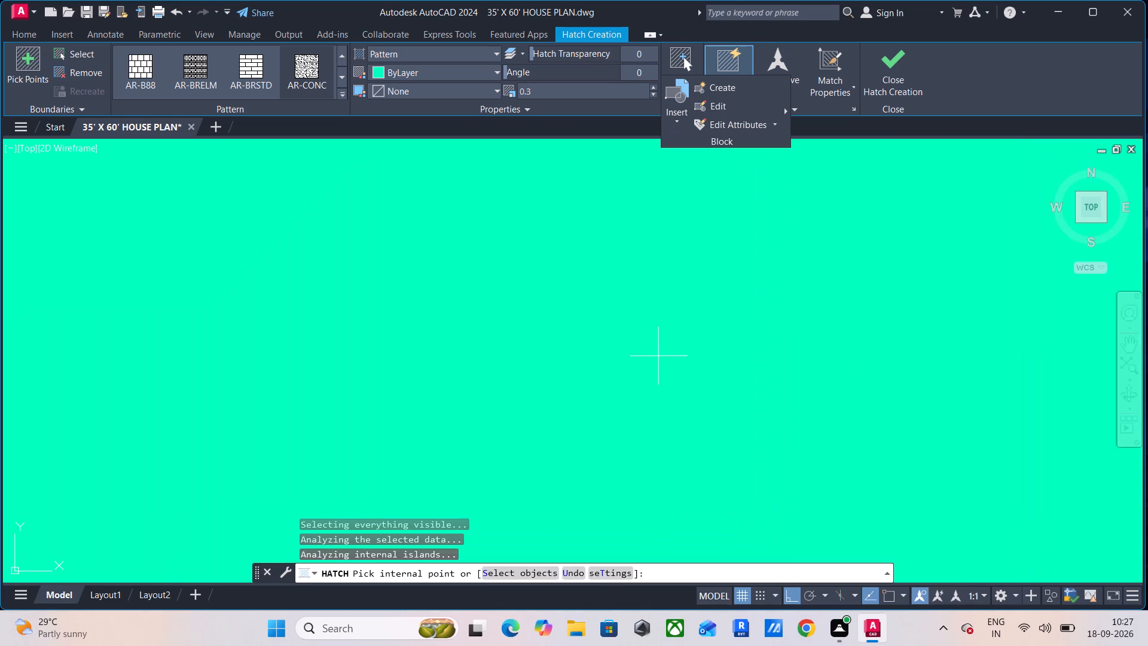
scroll(658, 362, down, 16)
scroll(659, 376, up, 7)
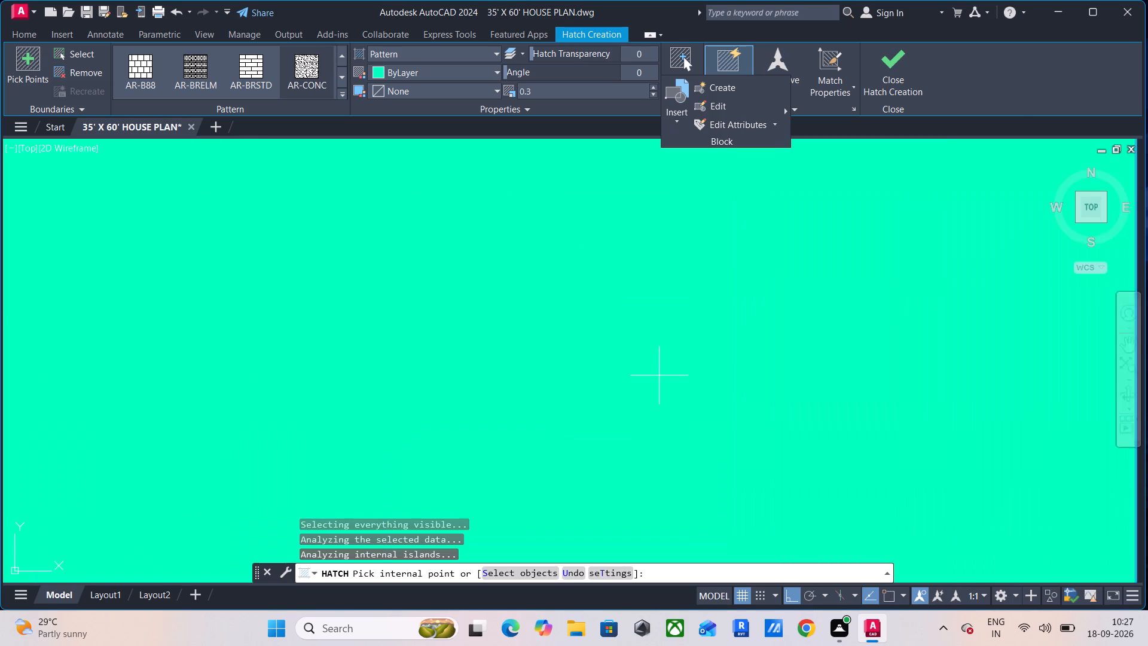
scroll(659, 376, up, 13)
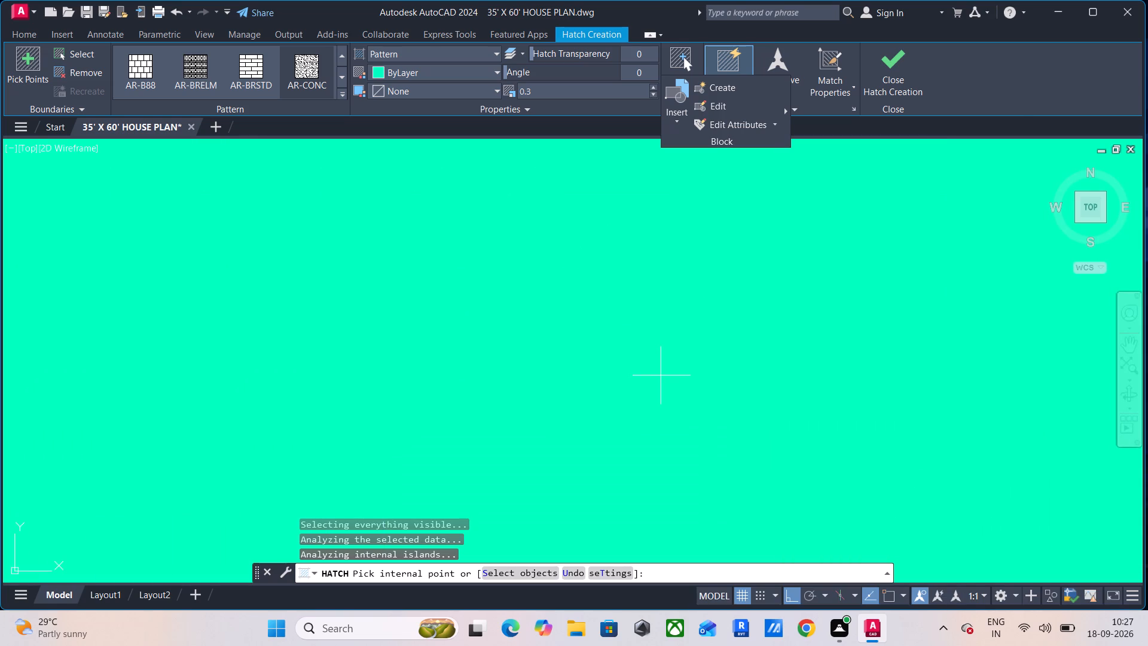
scroll(661, 376, down, 15)
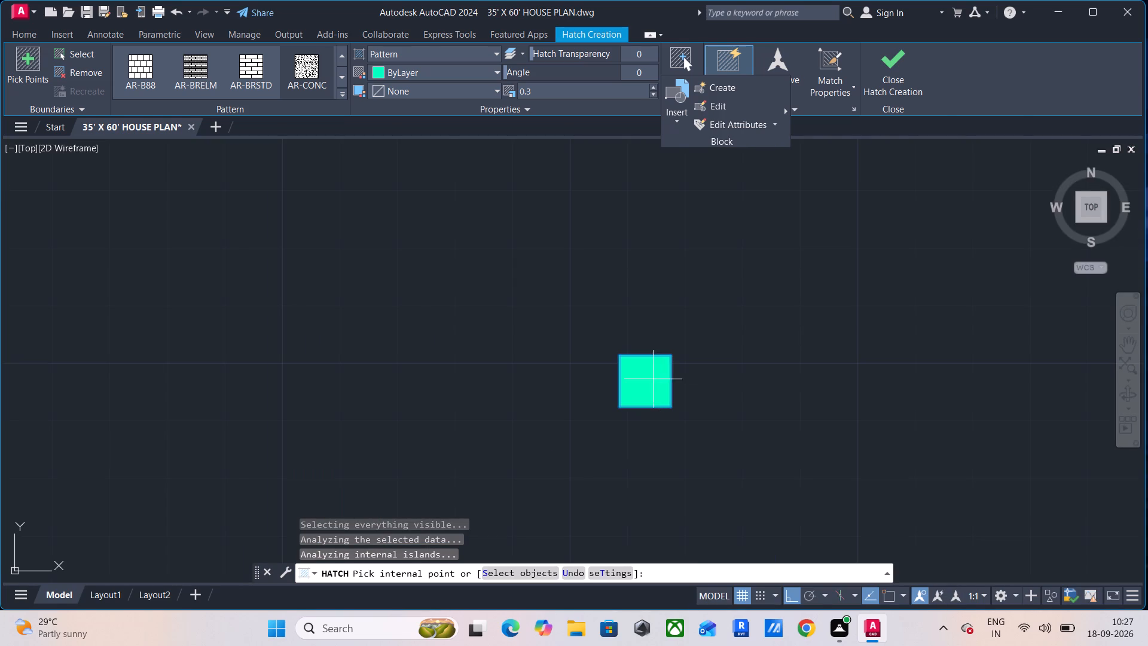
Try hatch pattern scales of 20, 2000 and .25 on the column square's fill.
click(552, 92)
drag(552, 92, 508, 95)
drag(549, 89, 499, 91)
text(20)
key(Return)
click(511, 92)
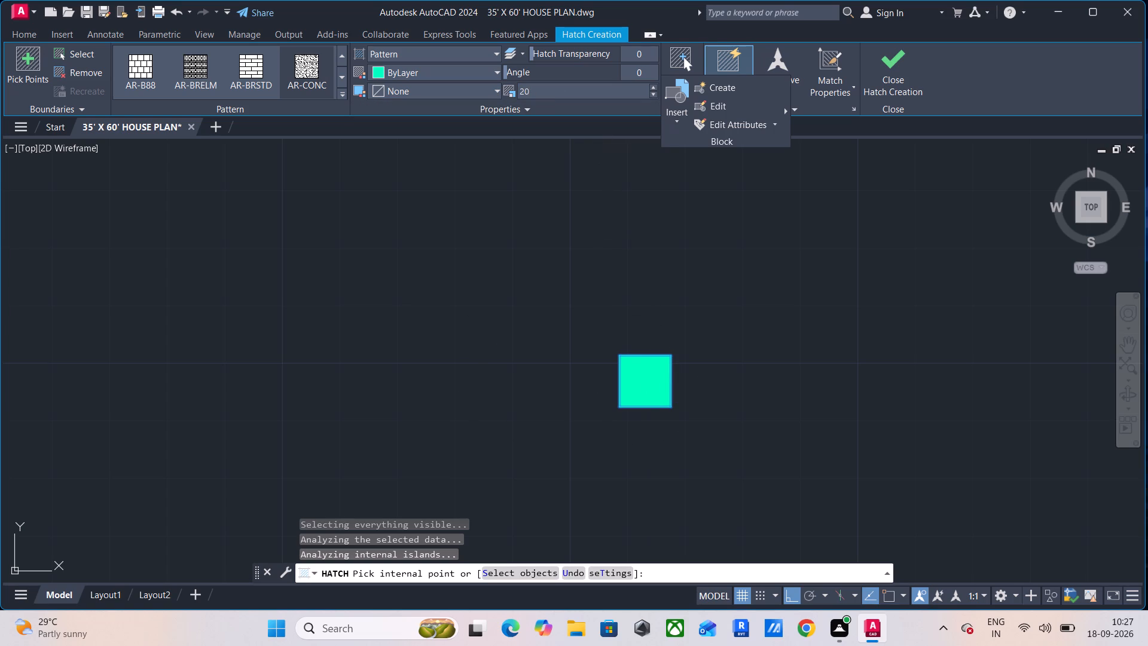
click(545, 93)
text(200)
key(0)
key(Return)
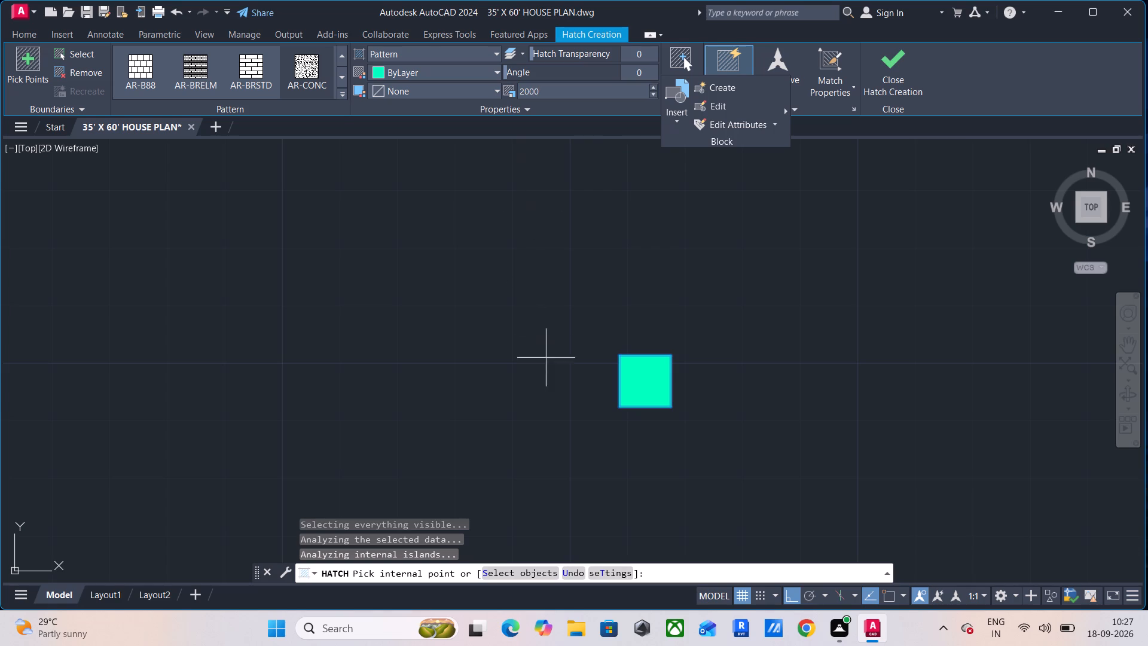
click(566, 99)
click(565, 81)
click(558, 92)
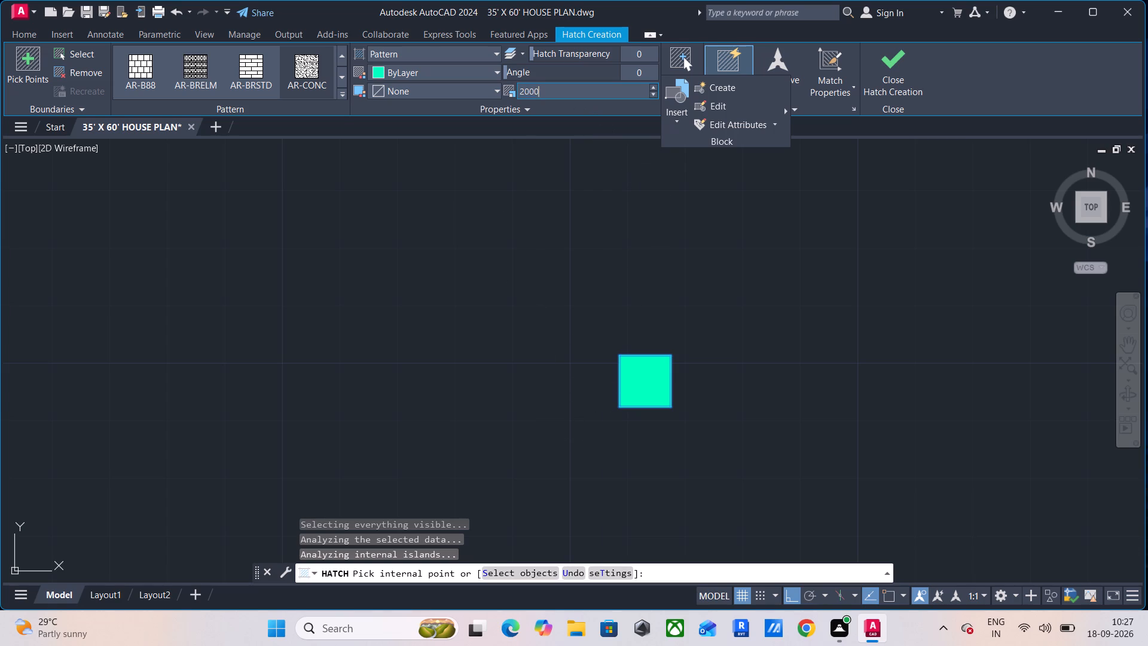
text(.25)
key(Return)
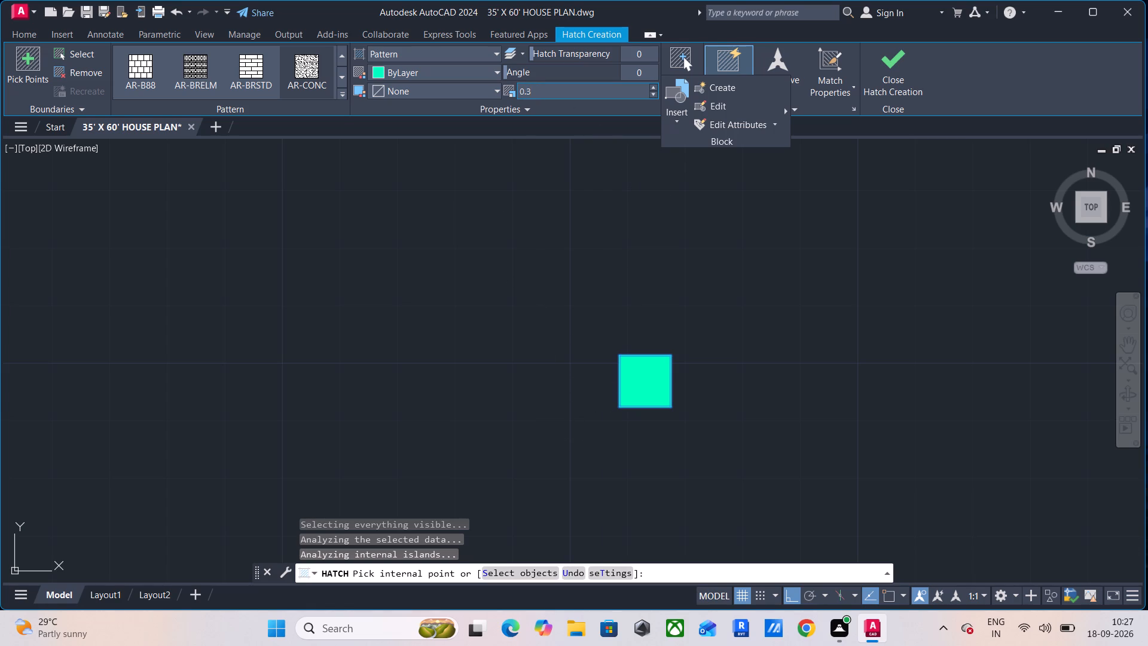
Set the column hatch's pattern scale to .1 and finish the hatch.
click(558, 95)
text(.1)
key(Return)
click(891, 60)
click(648, 373)
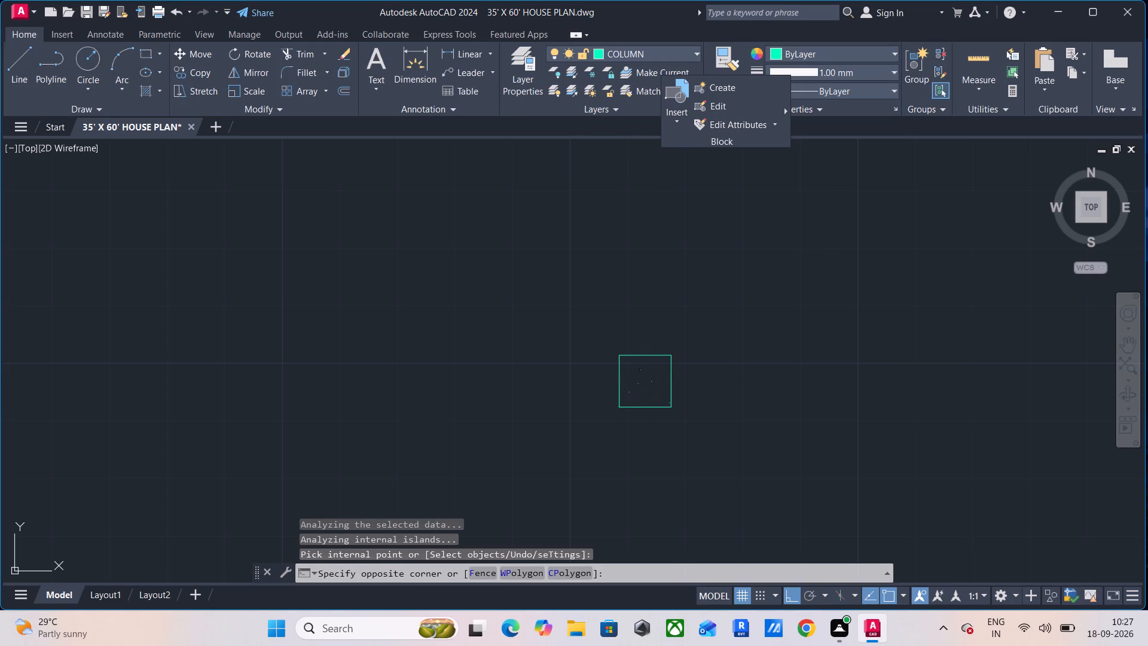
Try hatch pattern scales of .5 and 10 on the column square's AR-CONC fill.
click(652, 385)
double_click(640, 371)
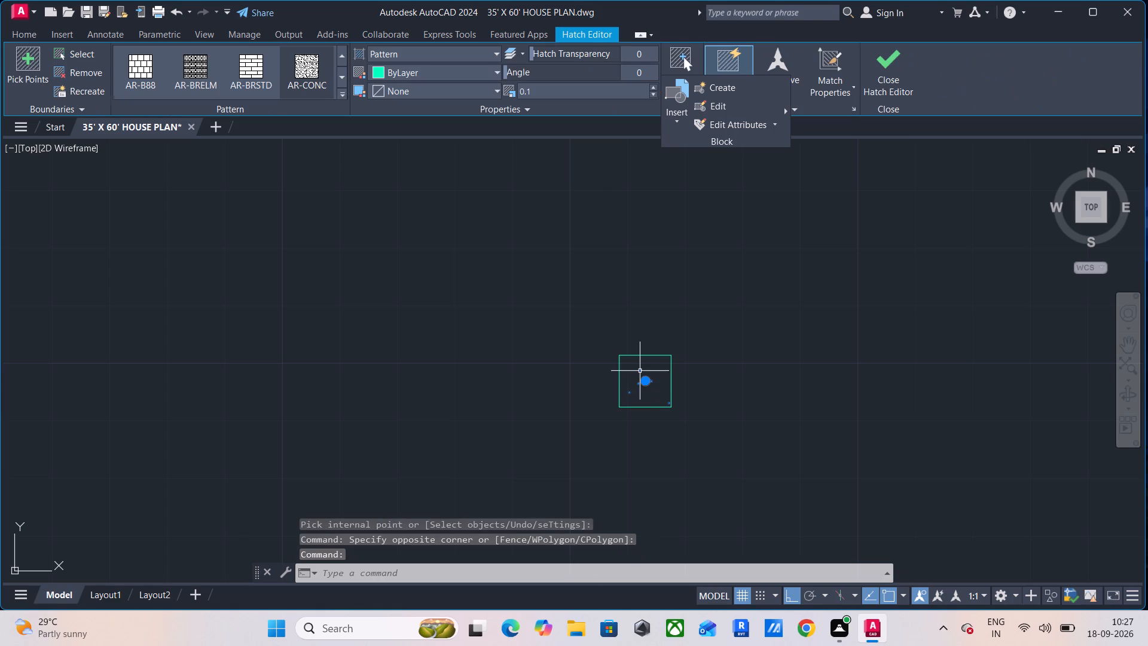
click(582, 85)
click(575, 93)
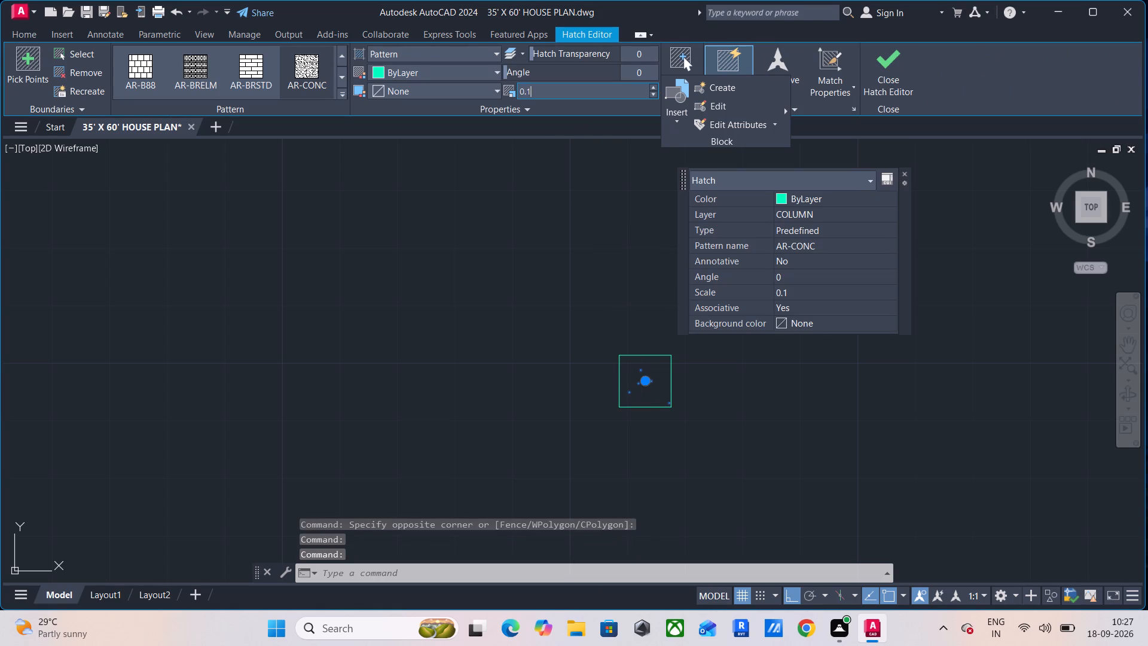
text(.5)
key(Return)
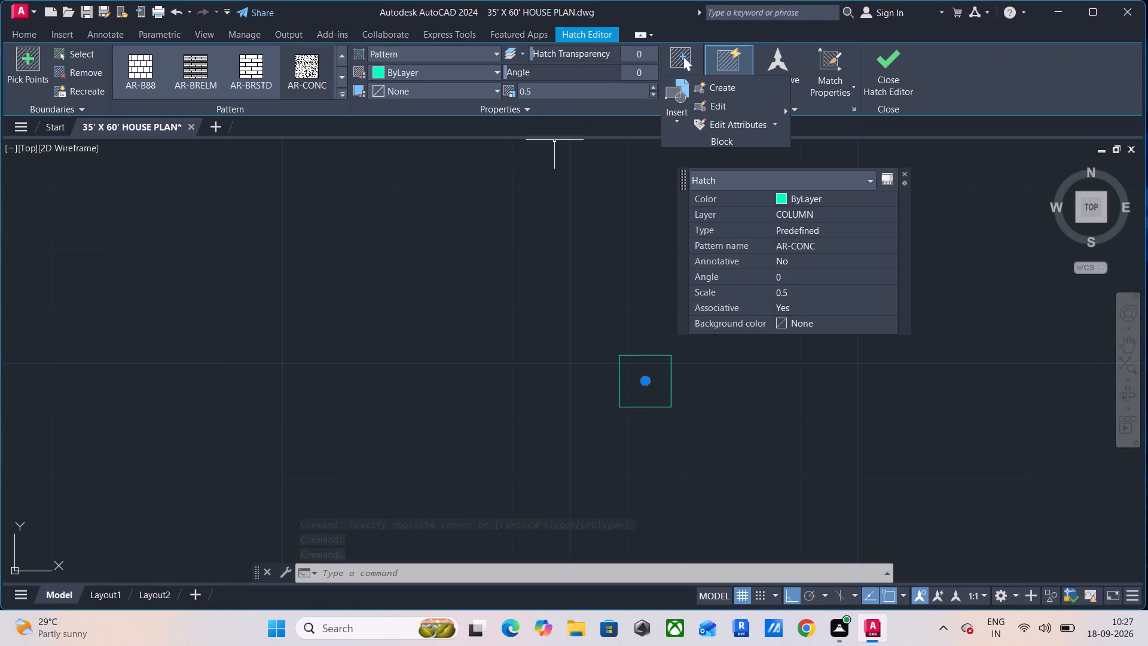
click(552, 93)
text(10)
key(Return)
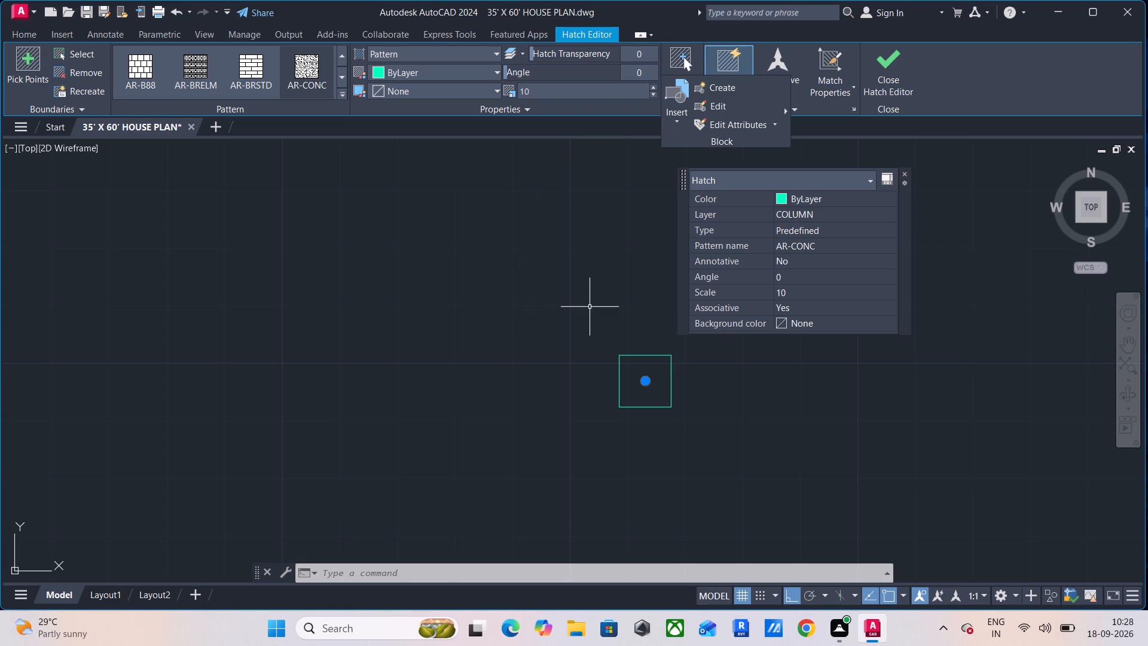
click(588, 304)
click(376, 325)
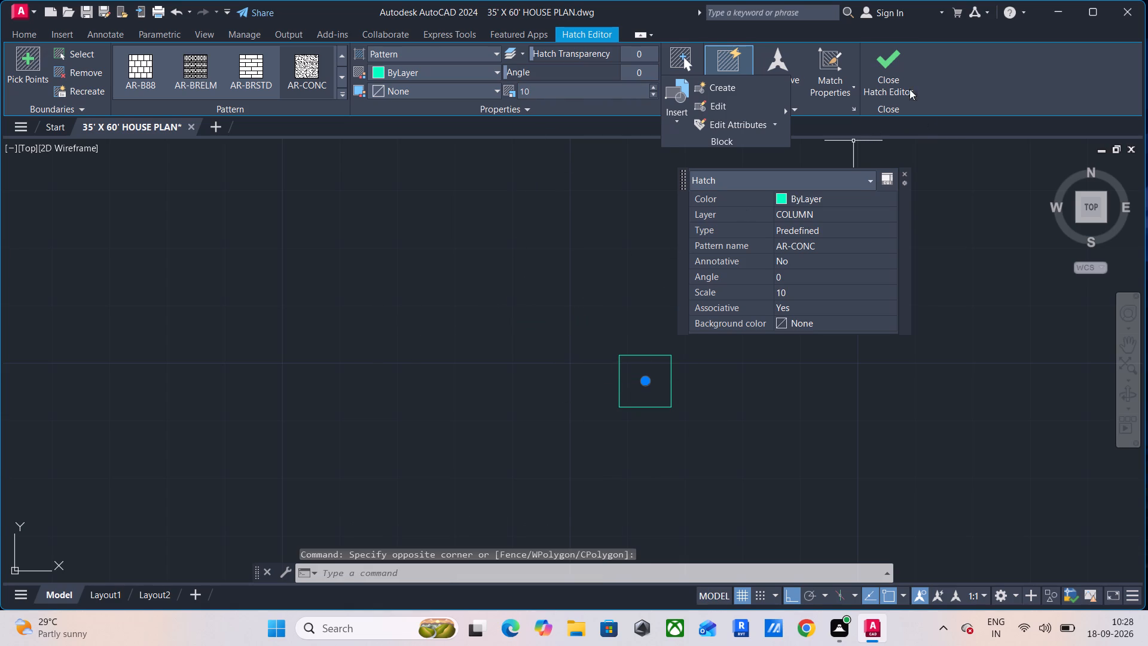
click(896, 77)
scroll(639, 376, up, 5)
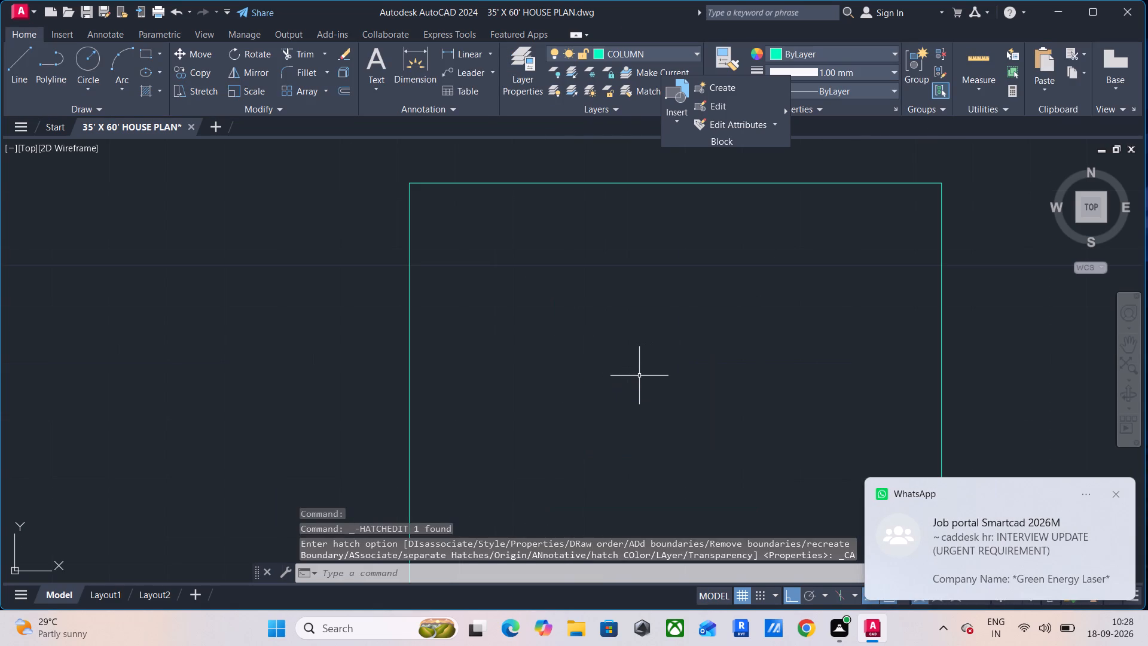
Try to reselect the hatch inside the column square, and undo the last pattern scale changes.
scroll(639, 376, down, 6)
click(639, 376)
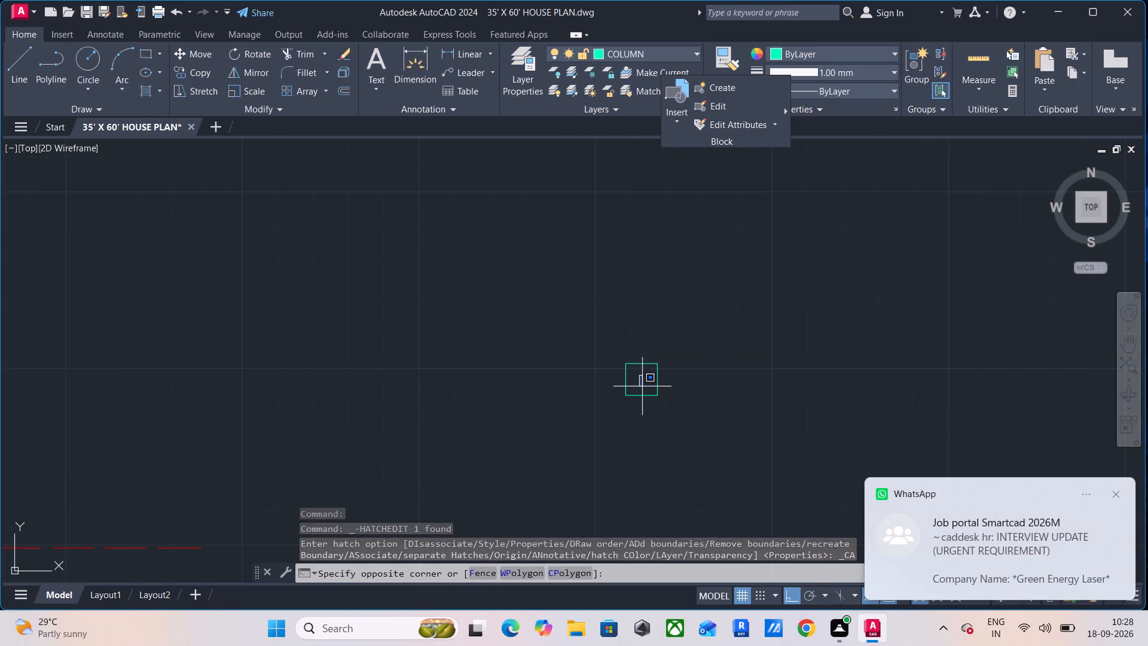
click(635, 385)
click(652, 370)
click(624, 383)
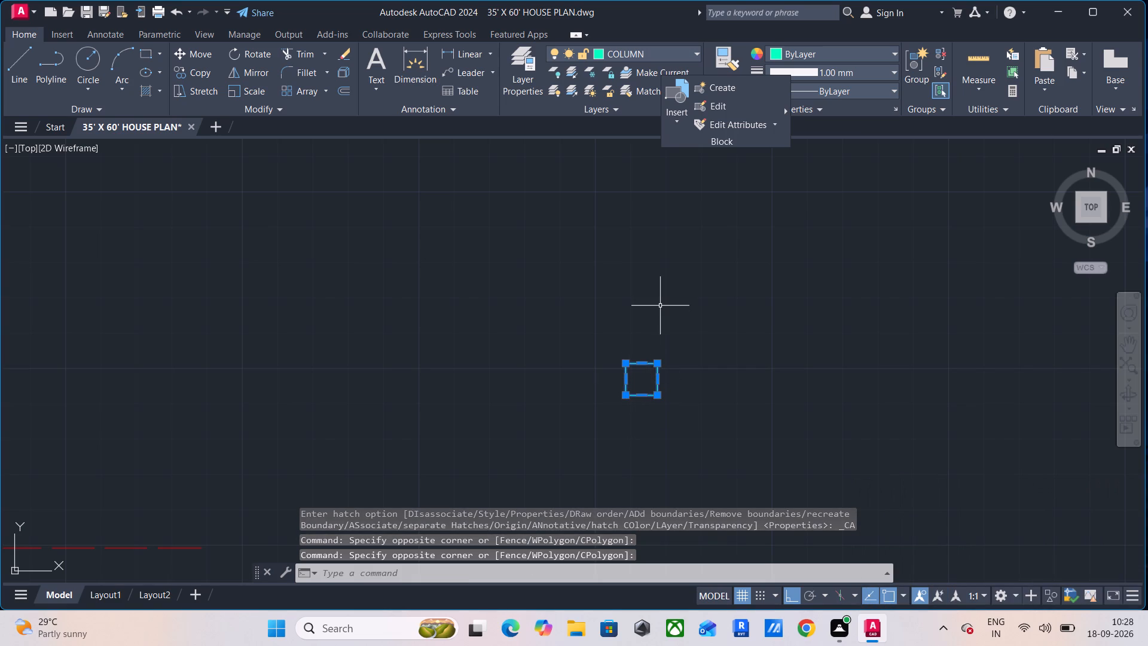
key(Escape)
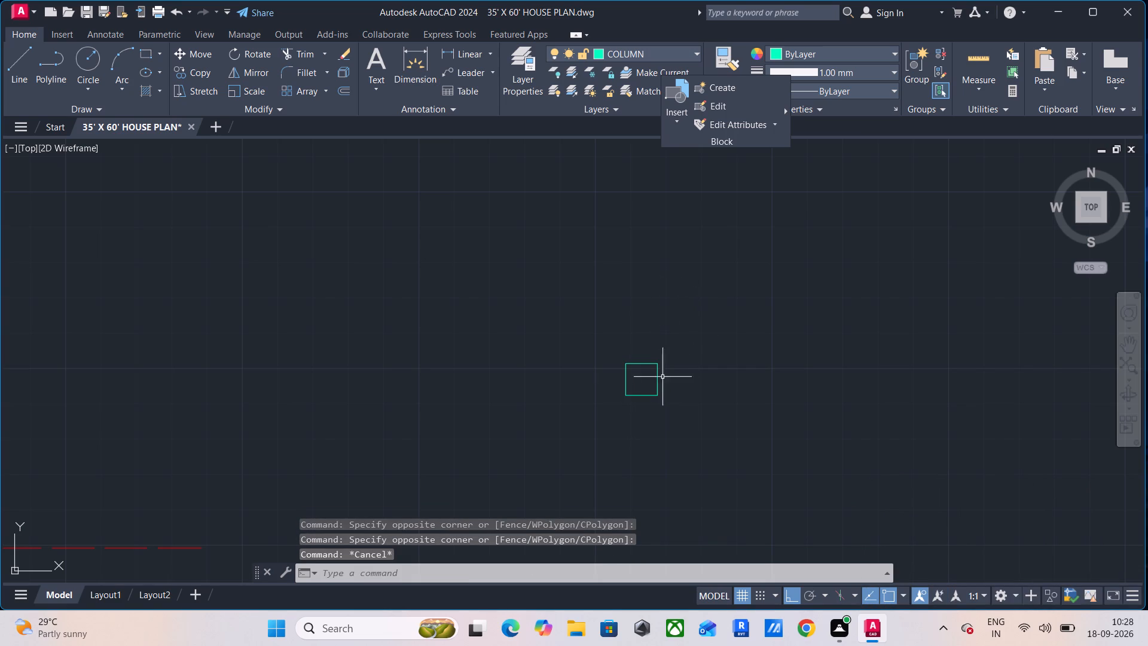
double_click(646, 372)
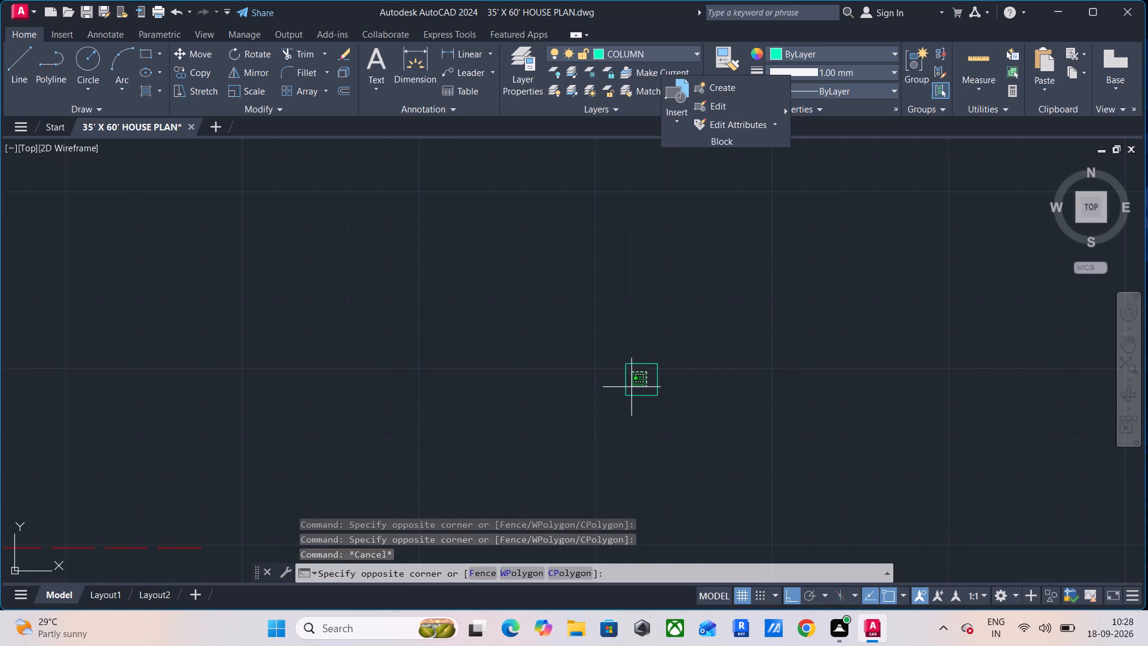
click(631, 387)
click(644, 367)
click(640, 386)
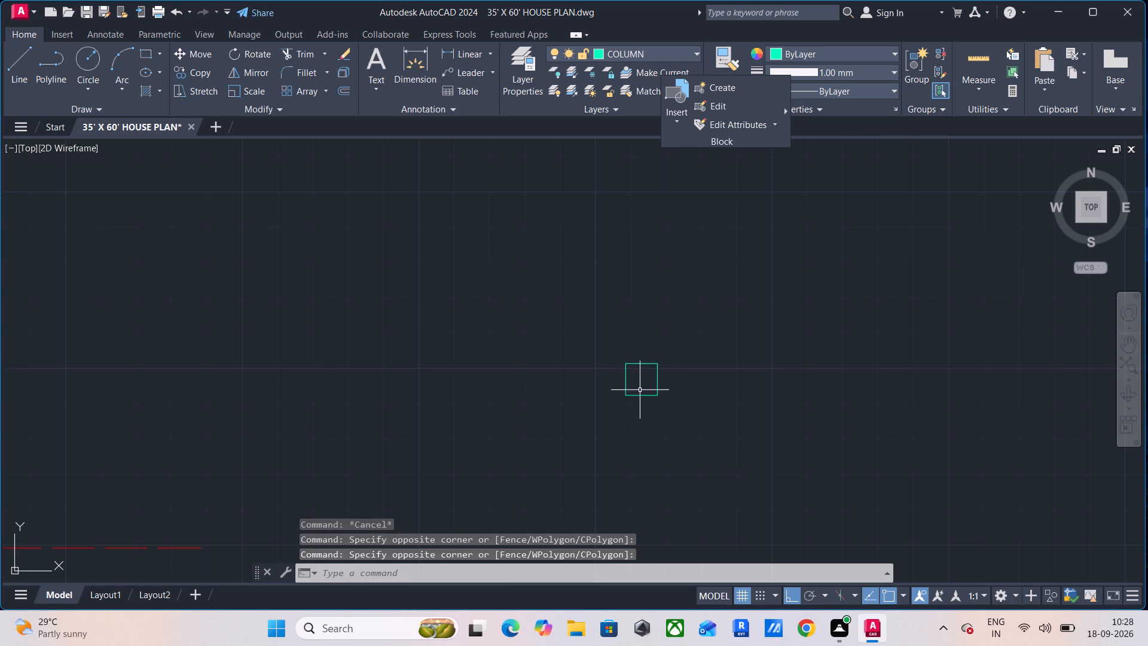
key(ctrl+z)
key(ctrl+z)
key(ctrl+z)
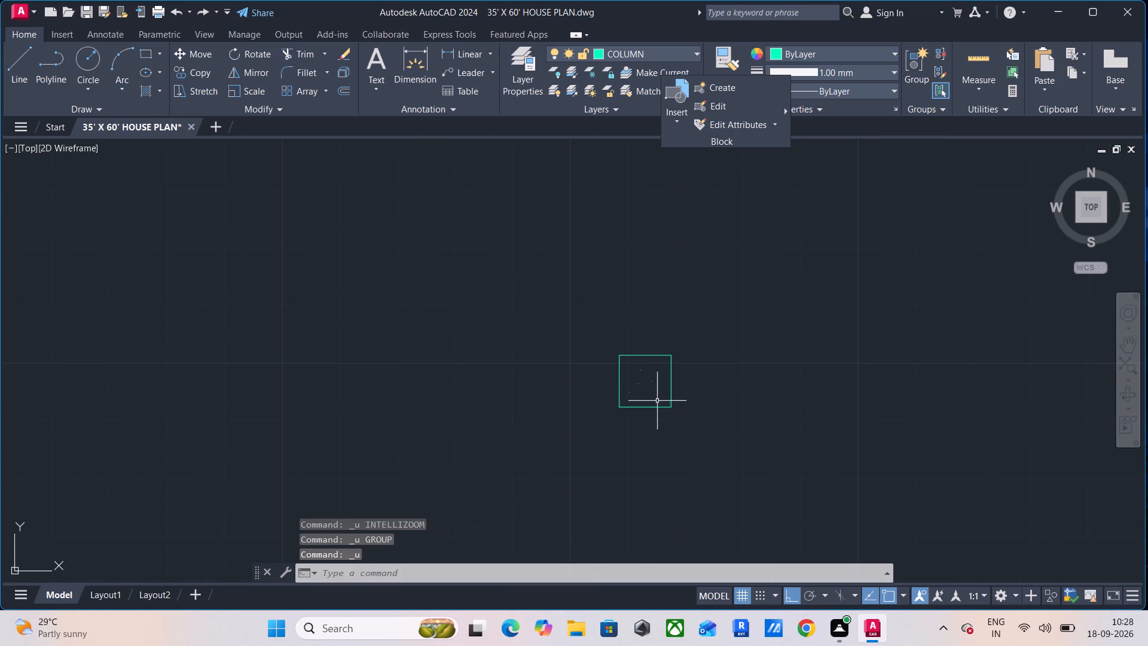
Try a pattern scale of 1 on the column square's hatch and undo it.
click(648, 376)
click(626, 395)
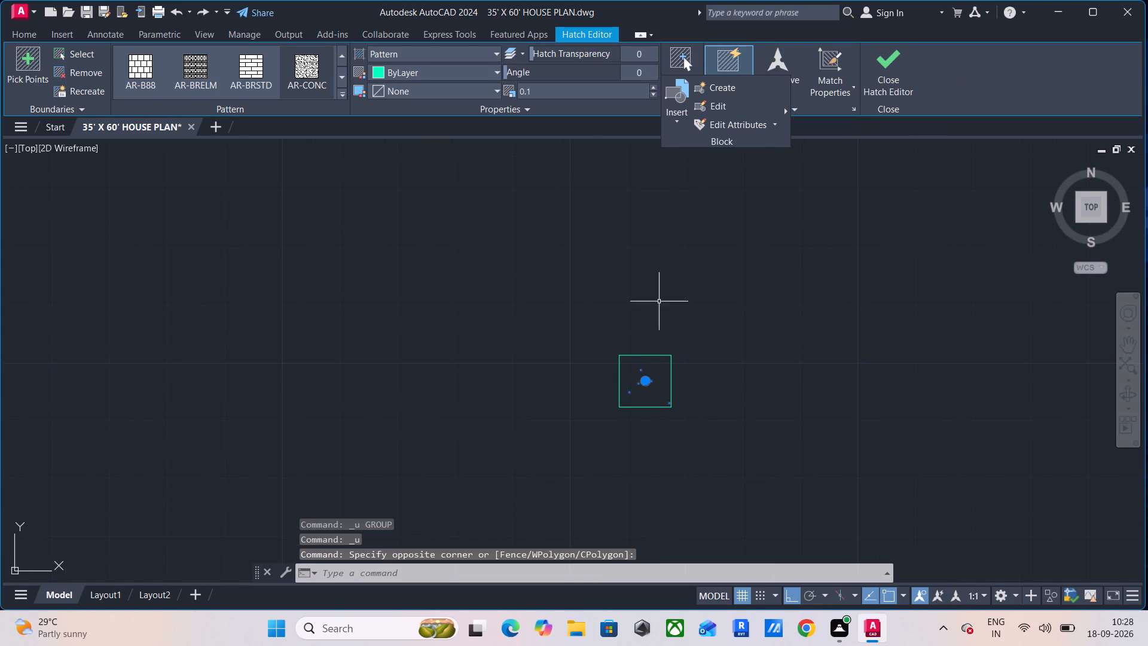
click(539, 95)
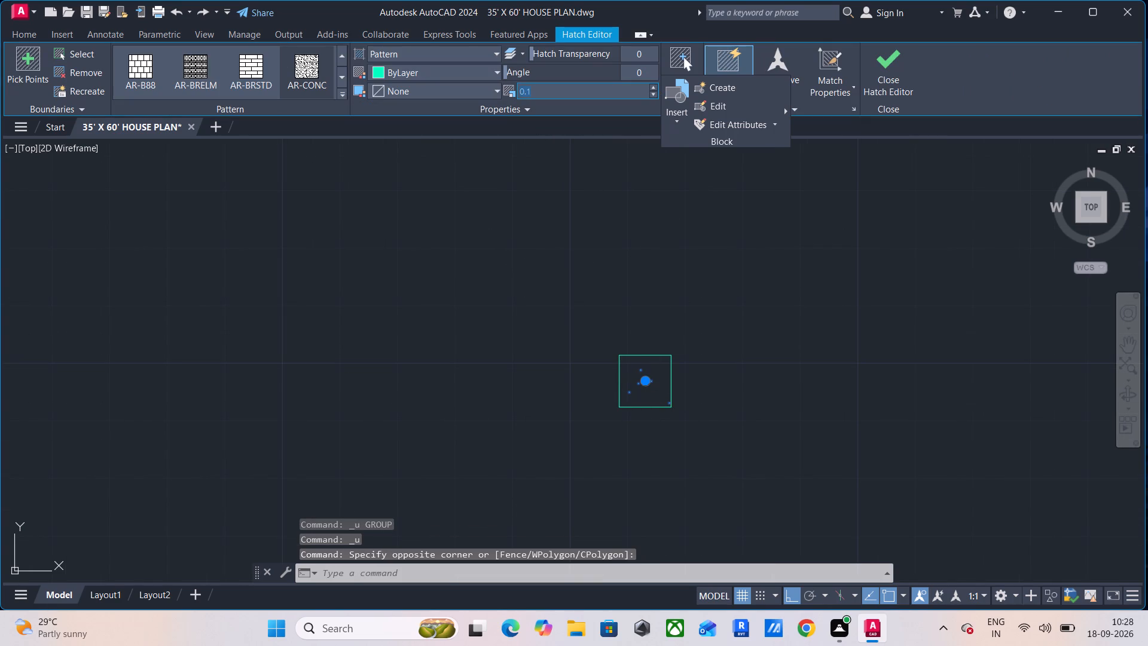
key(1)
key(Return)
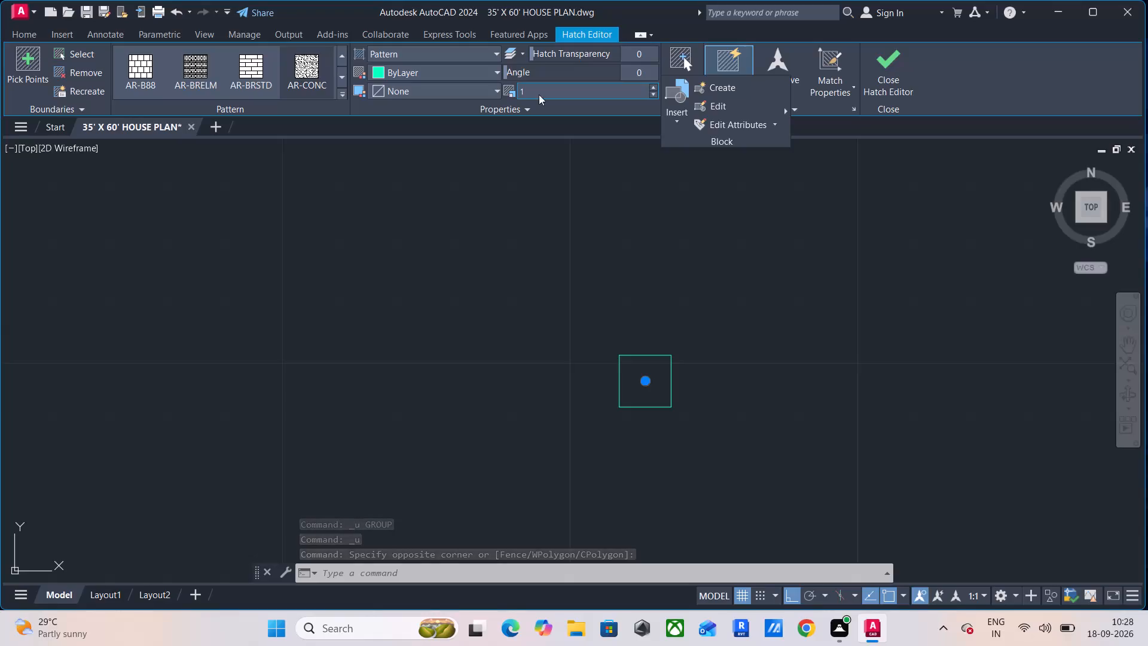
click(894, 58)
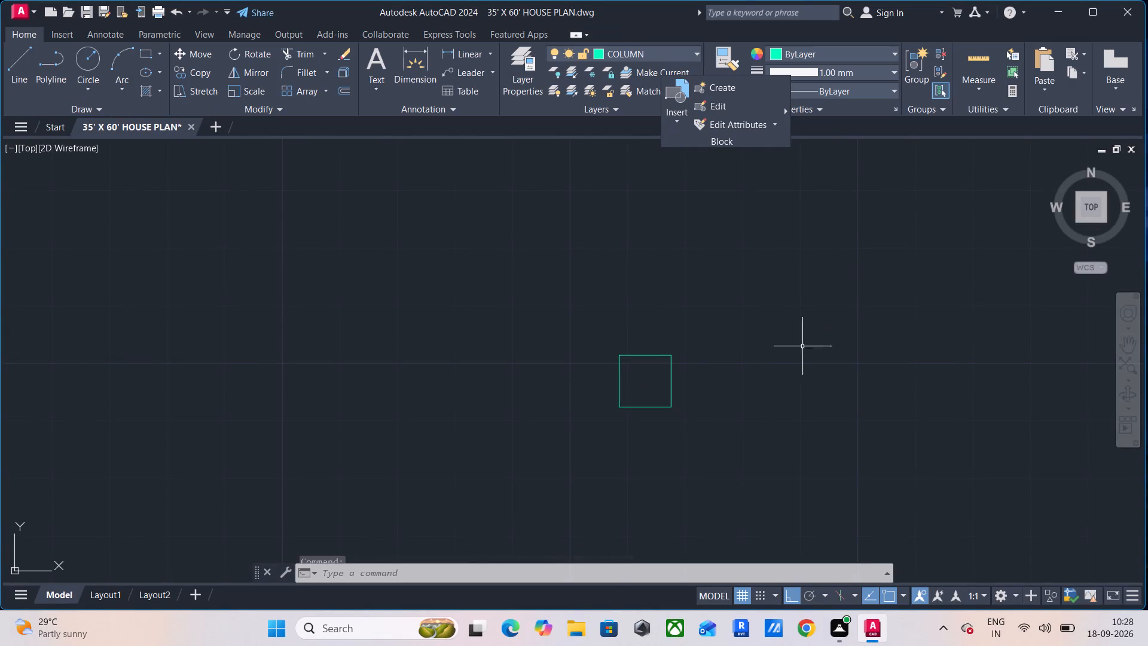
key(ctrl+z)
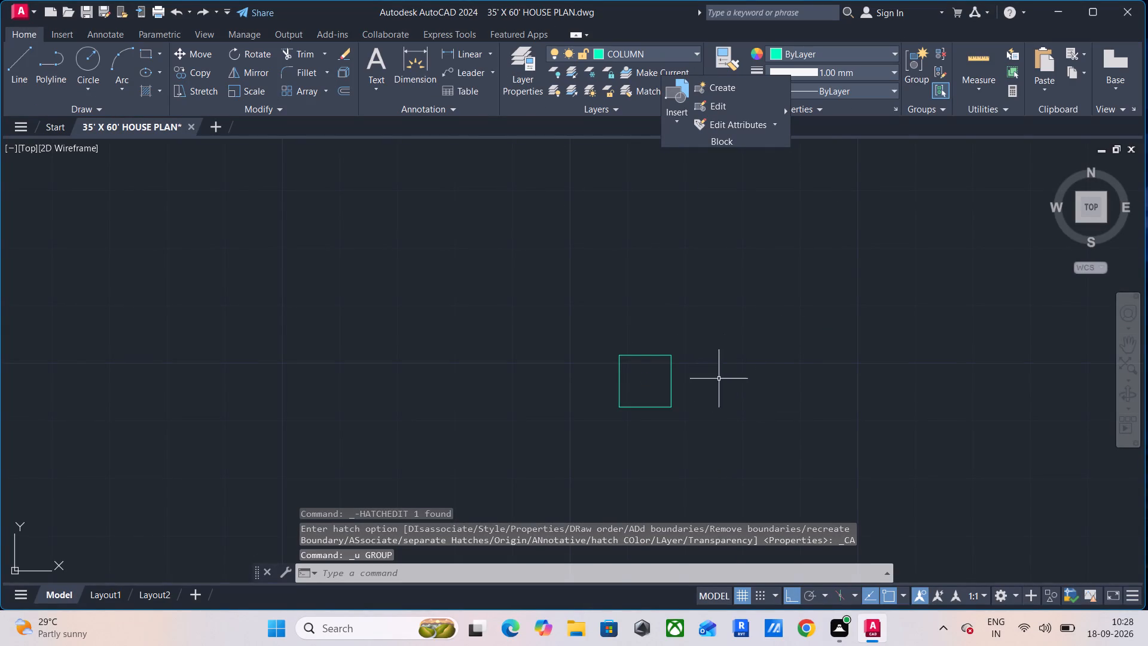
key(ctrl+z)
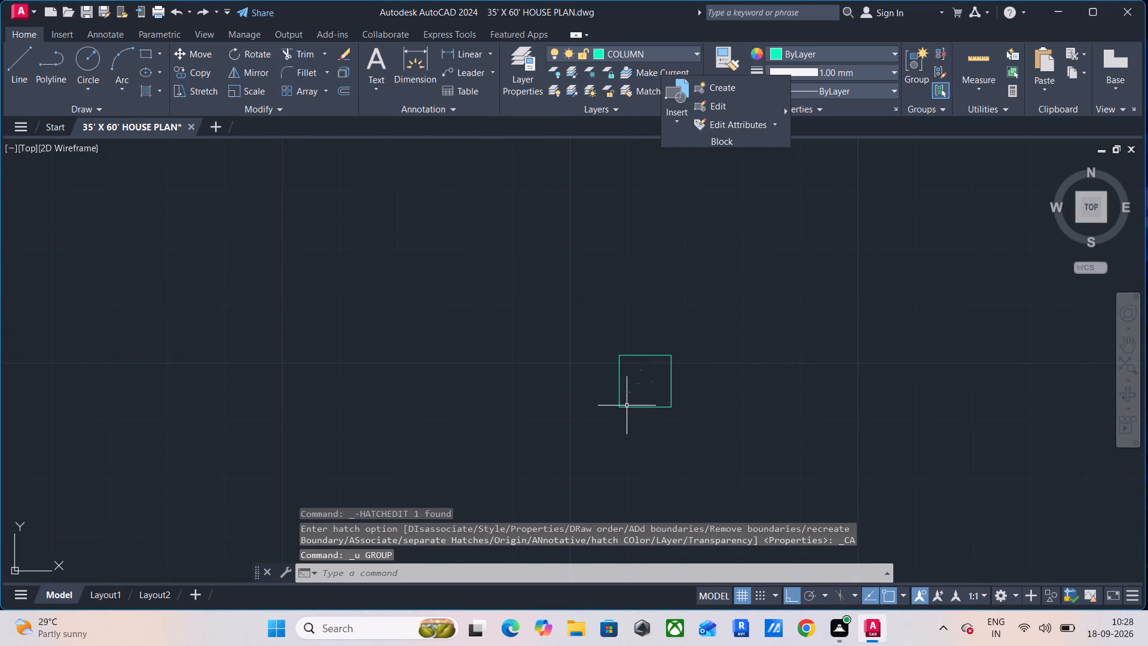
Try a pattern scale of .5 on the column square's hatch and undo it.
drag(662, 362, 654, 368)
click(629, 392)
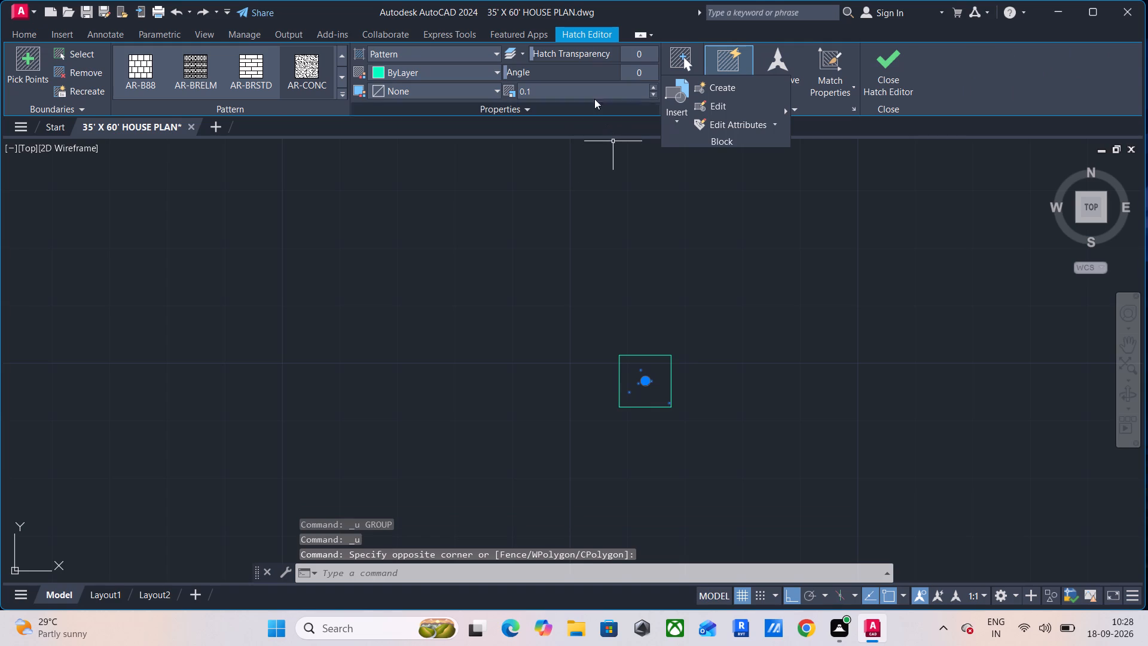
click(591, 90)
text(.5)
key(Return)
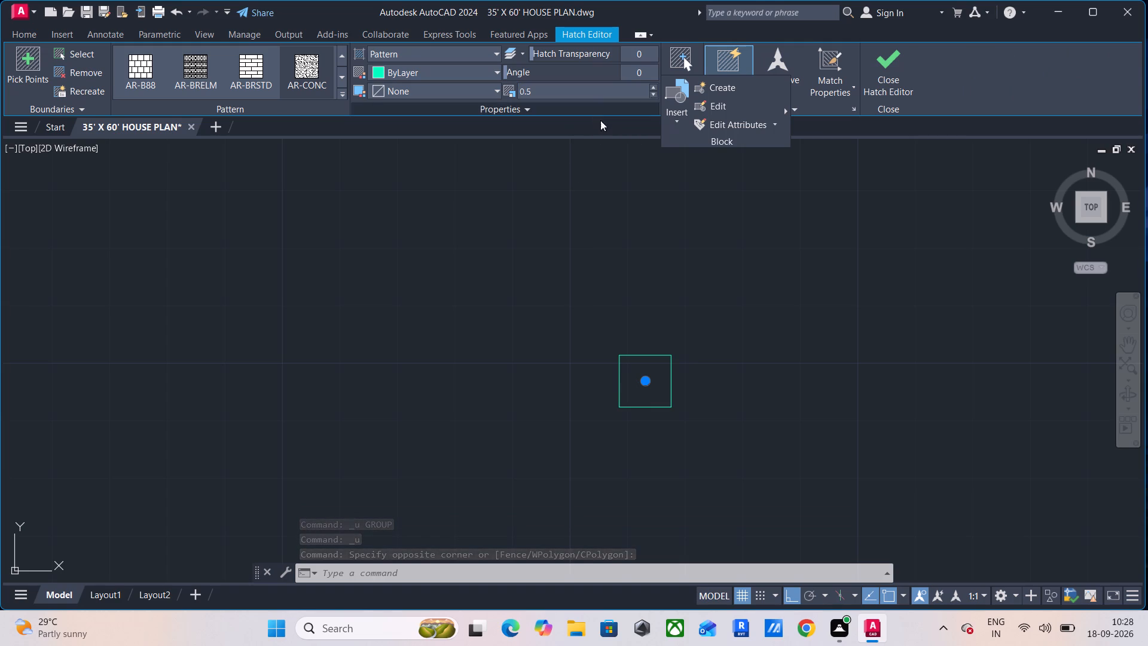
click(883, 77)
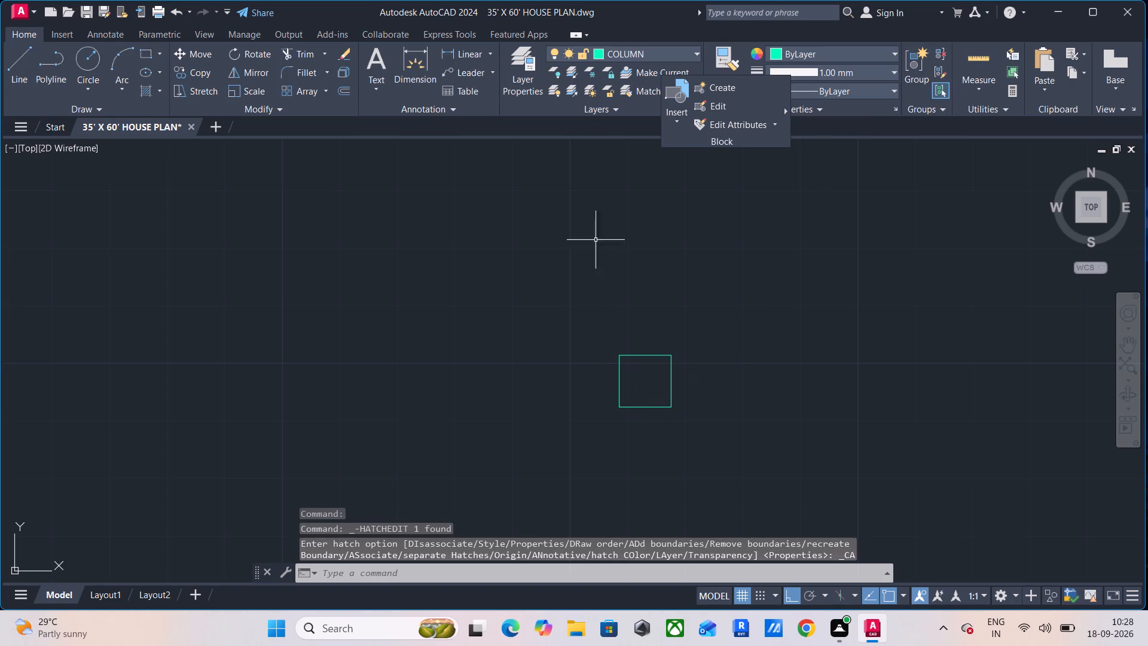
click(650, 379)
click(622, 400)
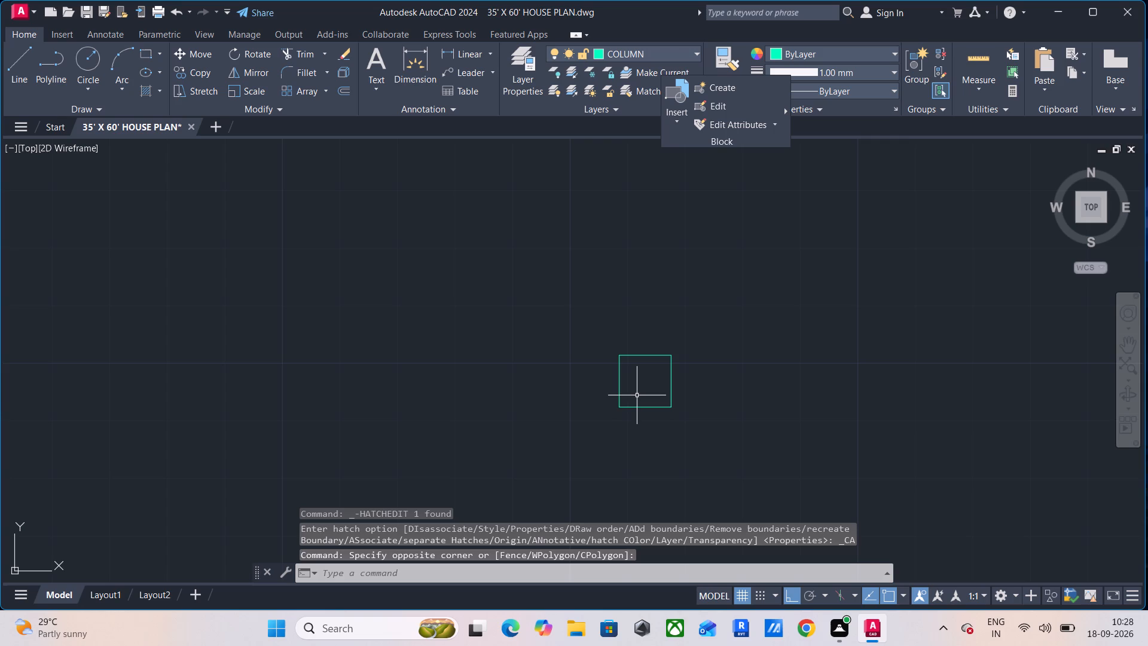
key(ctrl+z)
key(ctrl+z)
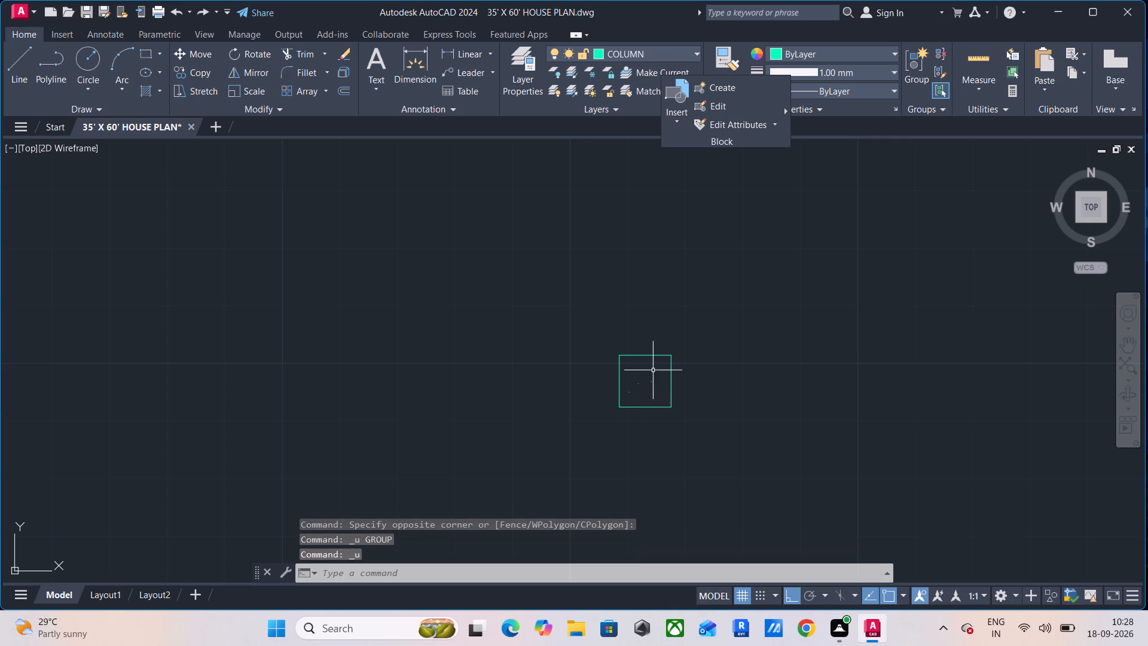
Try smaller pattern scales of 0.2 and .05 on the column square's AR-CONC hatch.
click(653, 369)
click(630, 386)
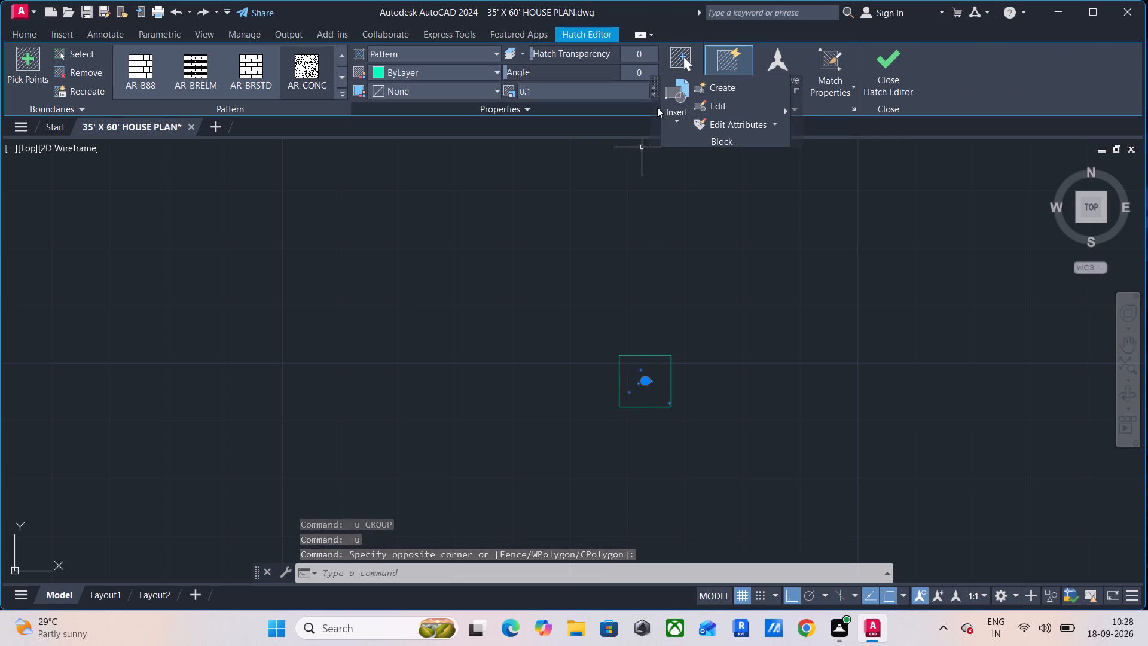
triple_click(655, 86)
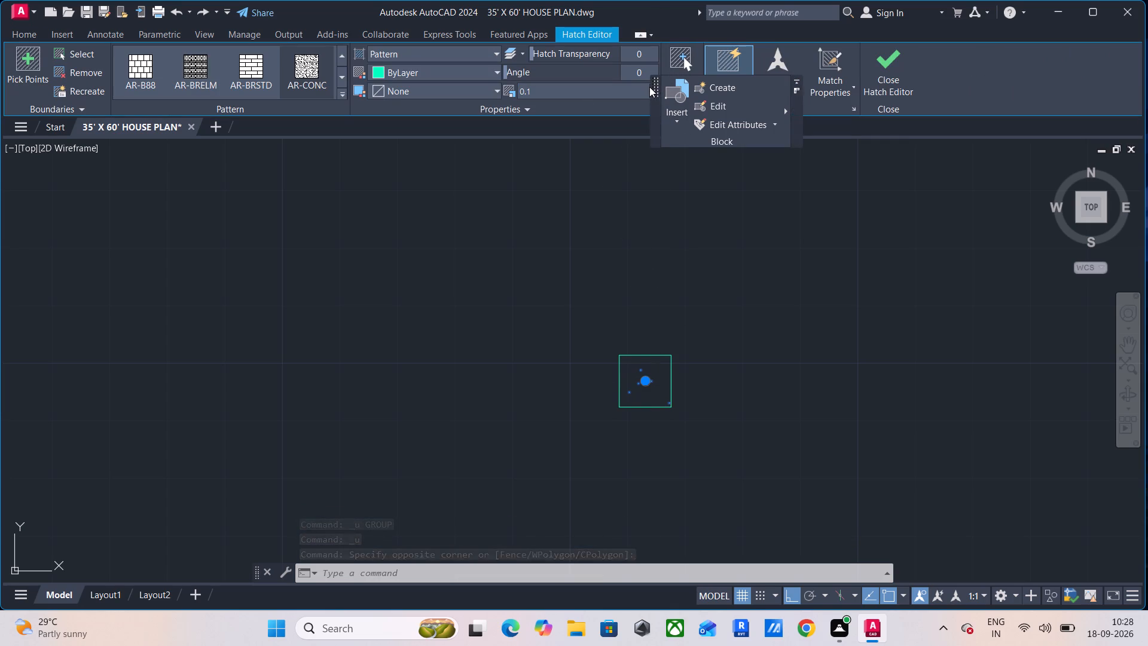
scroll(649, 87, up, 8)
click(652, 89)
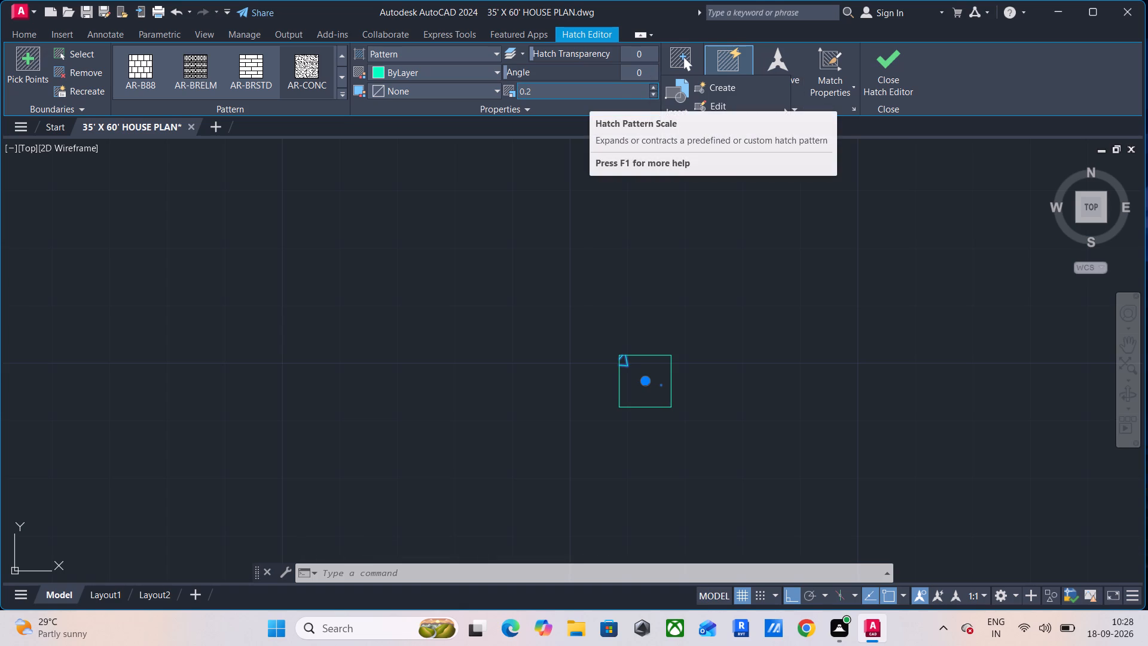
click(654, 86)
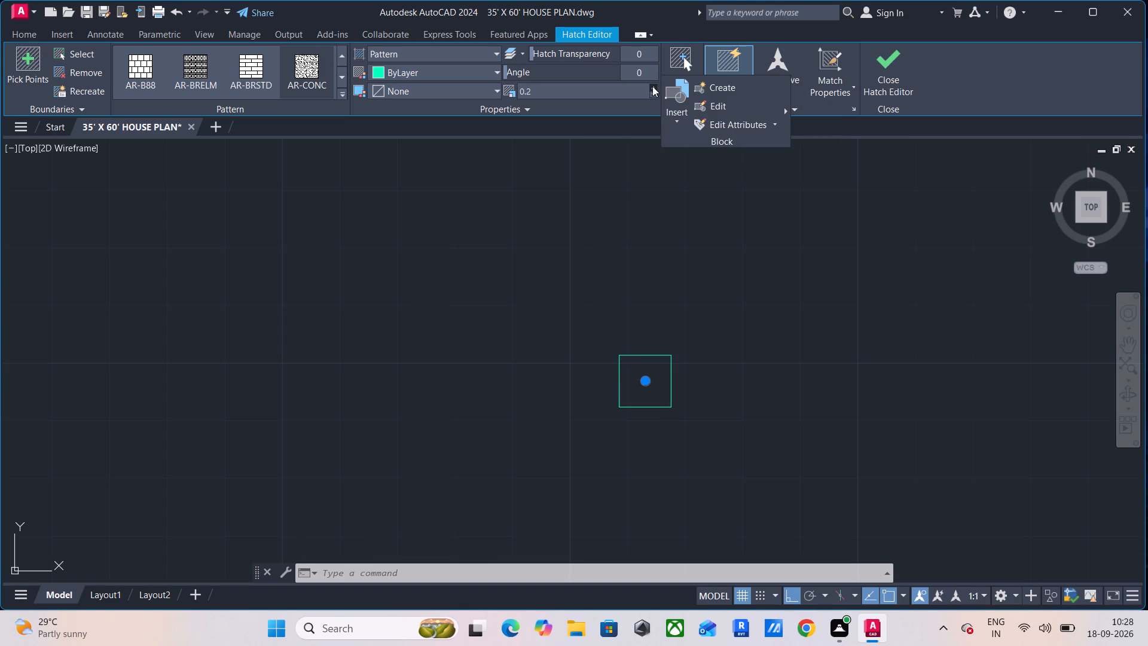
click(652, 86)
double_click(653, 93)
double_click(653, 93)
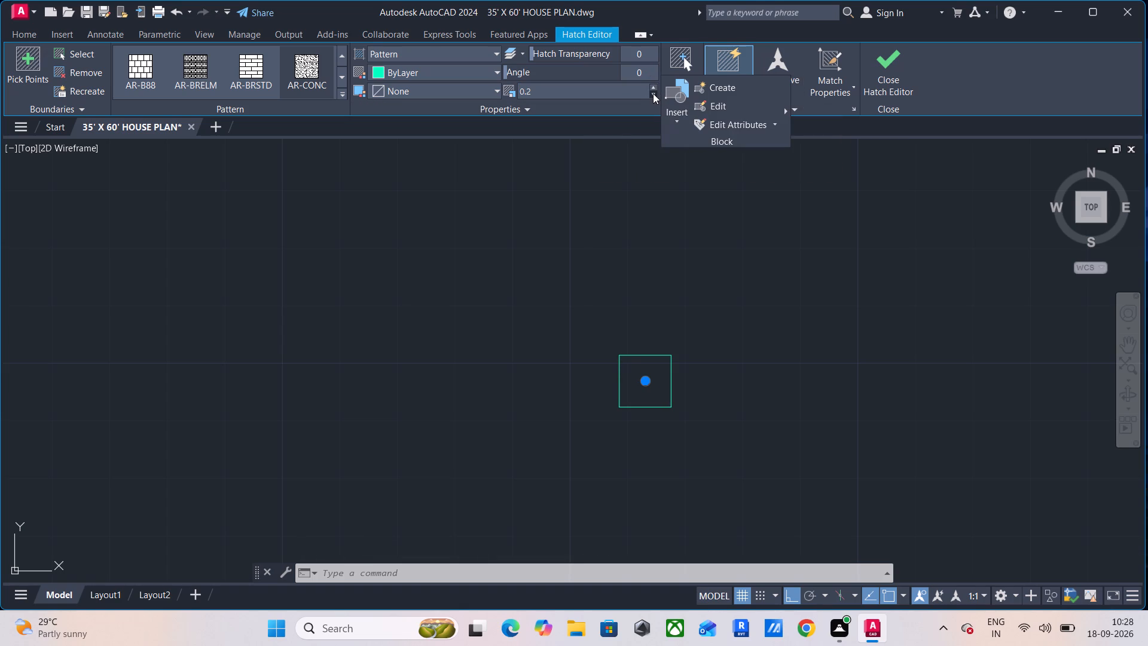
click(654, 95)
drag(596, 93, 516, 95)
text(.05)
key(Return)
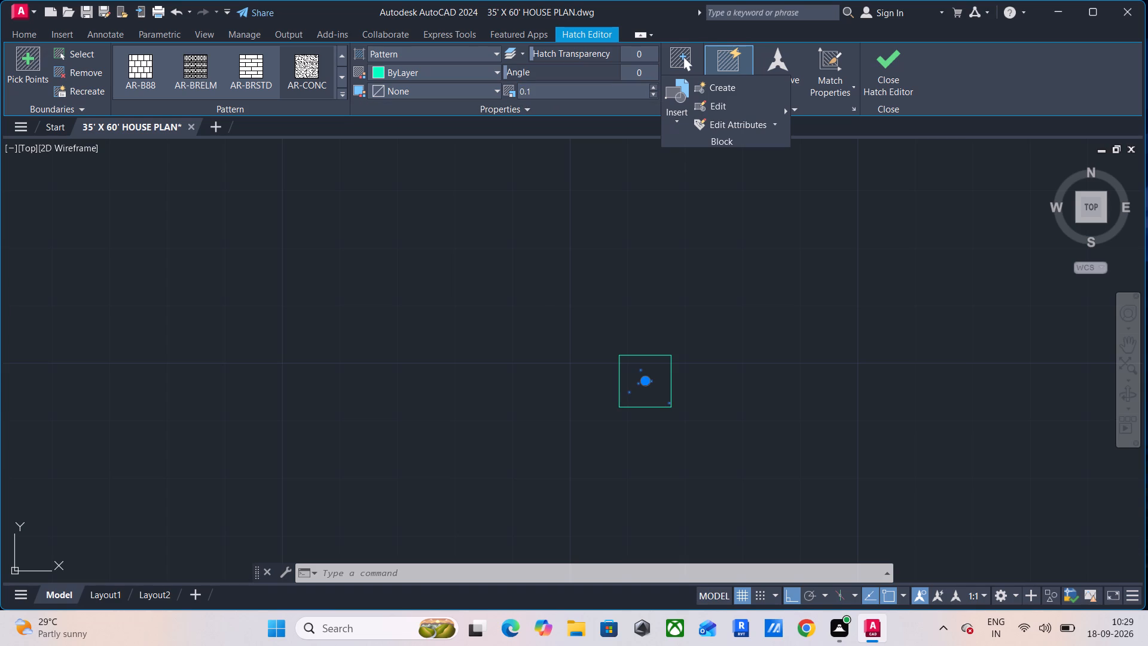
Set the column square's AR-CONC hatch pattern scale to .025 and finish editing the hatch.
click(552, 91)
drag(549, 91, 503, 91)
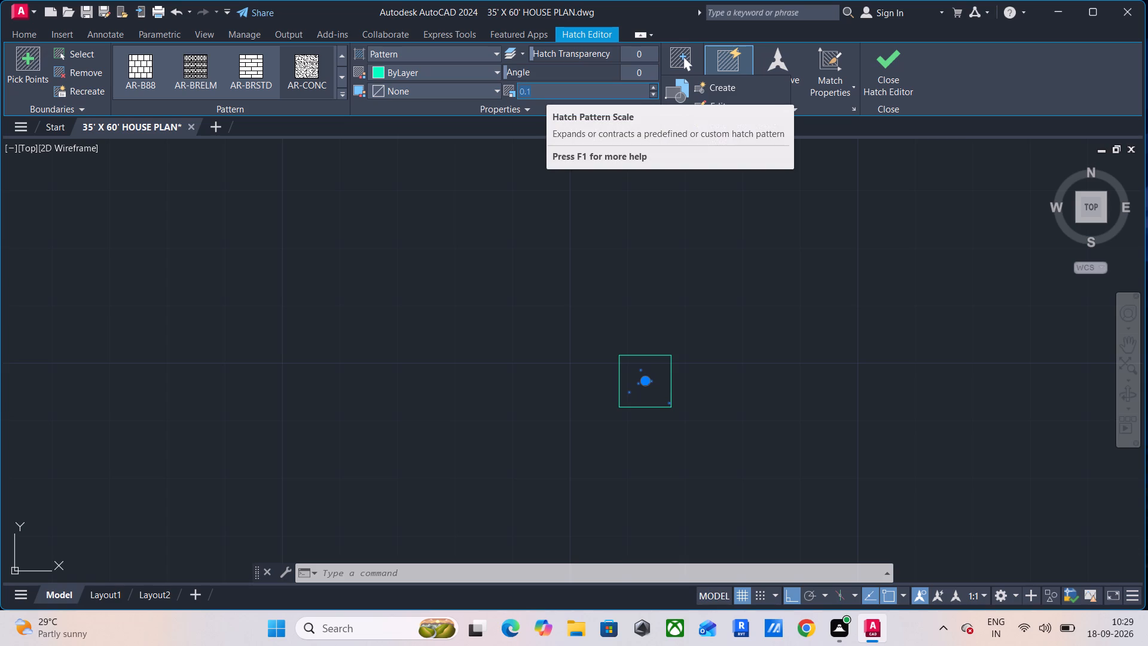
text(.025)
key(Return)
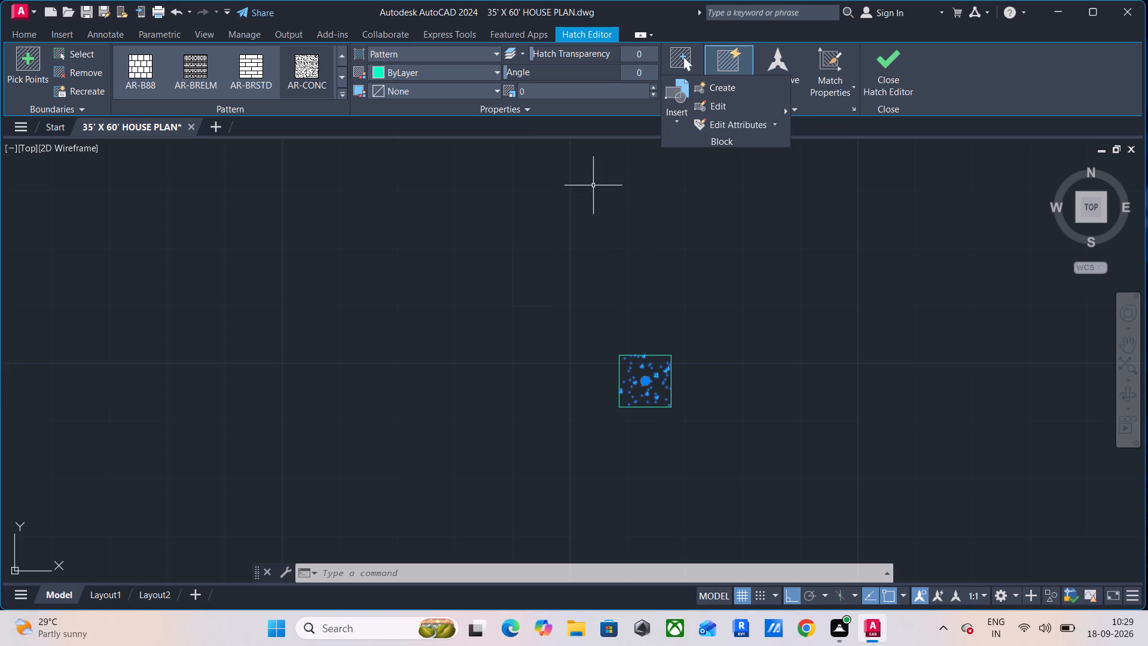
click(681, 313)
click(888, 74)
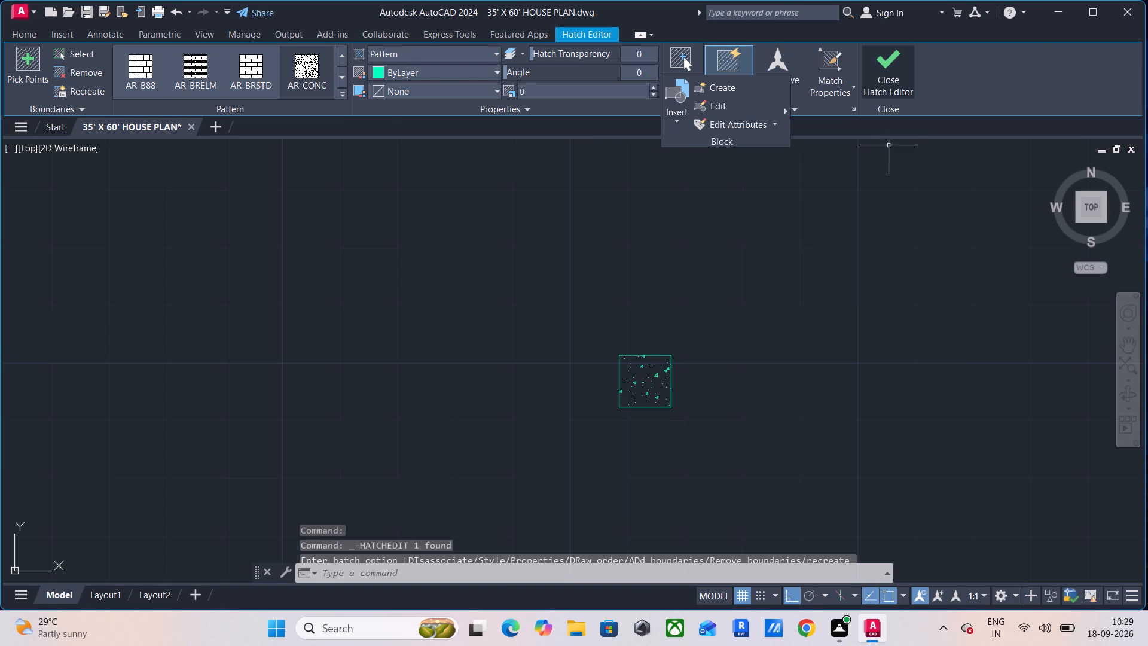
scroll(731, 381, up, 1)
middle_drag(732, 383, 774, 350)
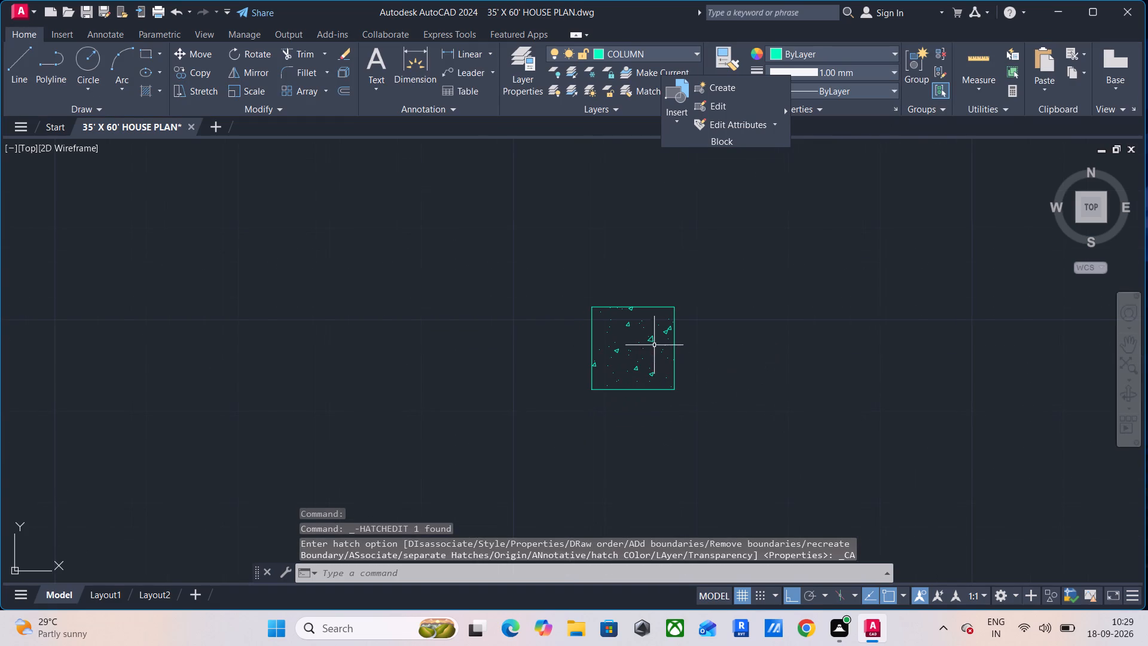
Define the hatched column square as a block named column, with its lower-left corner as the base point.
scroll(654, 343, down, 3)
middle_drag(738, 373, 820, 374)
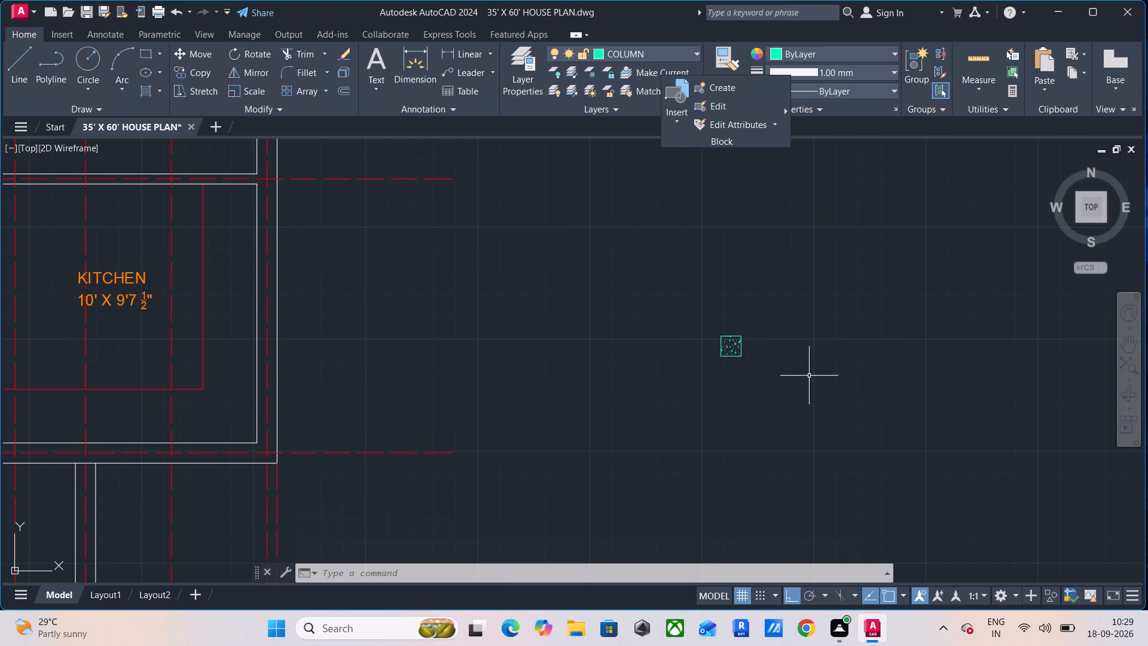
drag(795, 297, 773, 314)
click(663, 400)
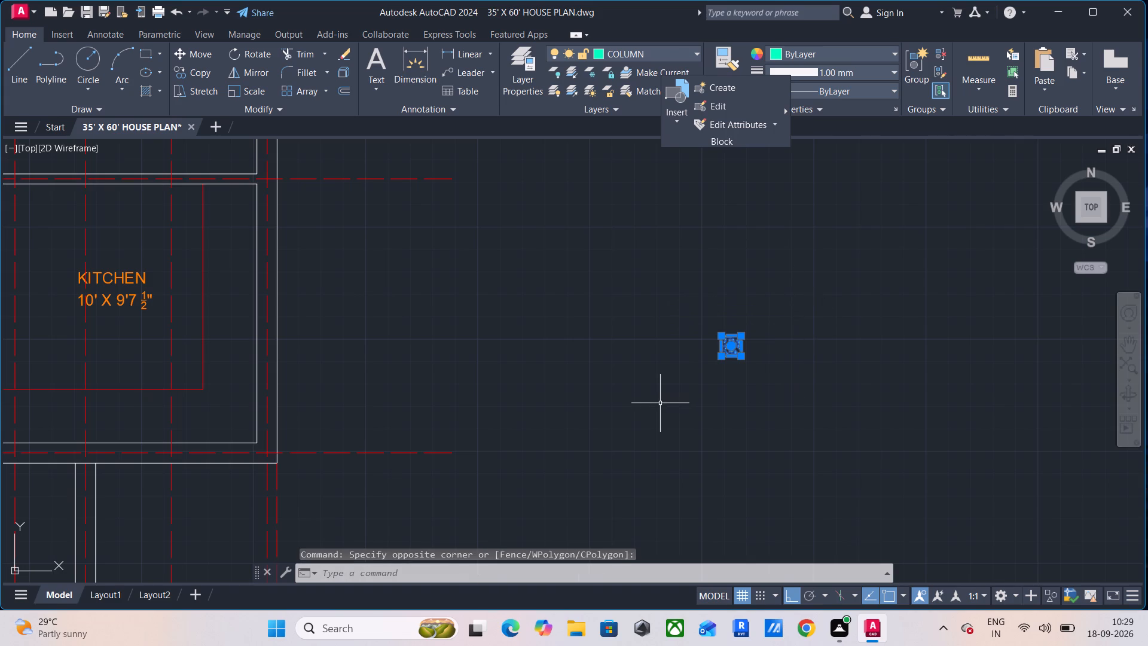
key(b)
key(Return)
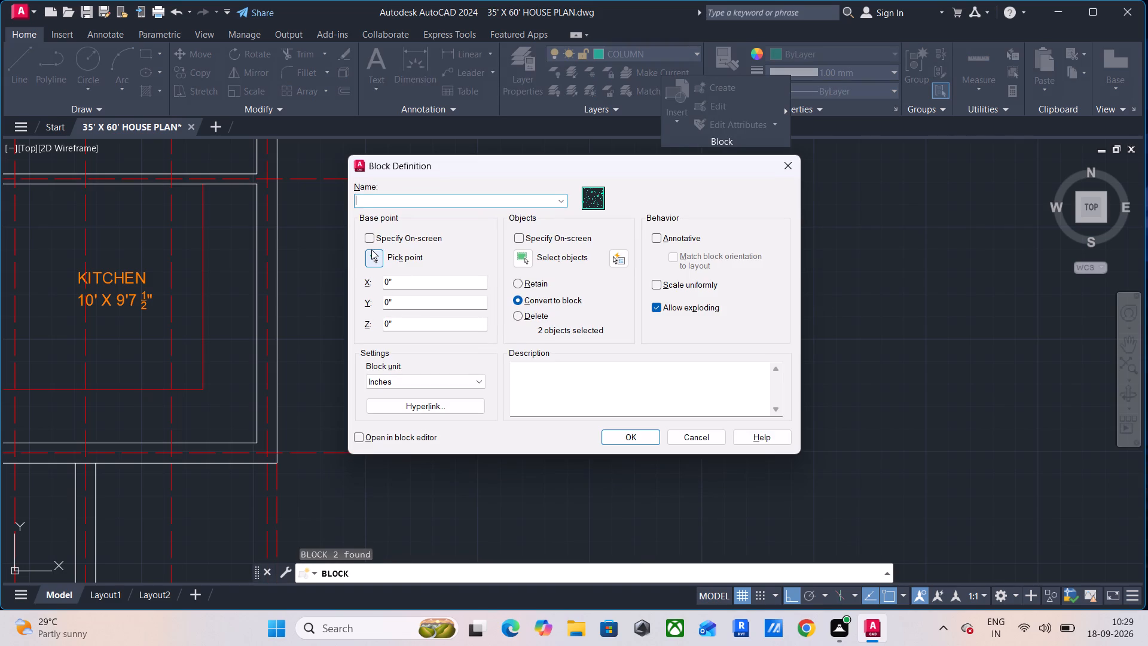
click(371, 252)
click(718, 356)
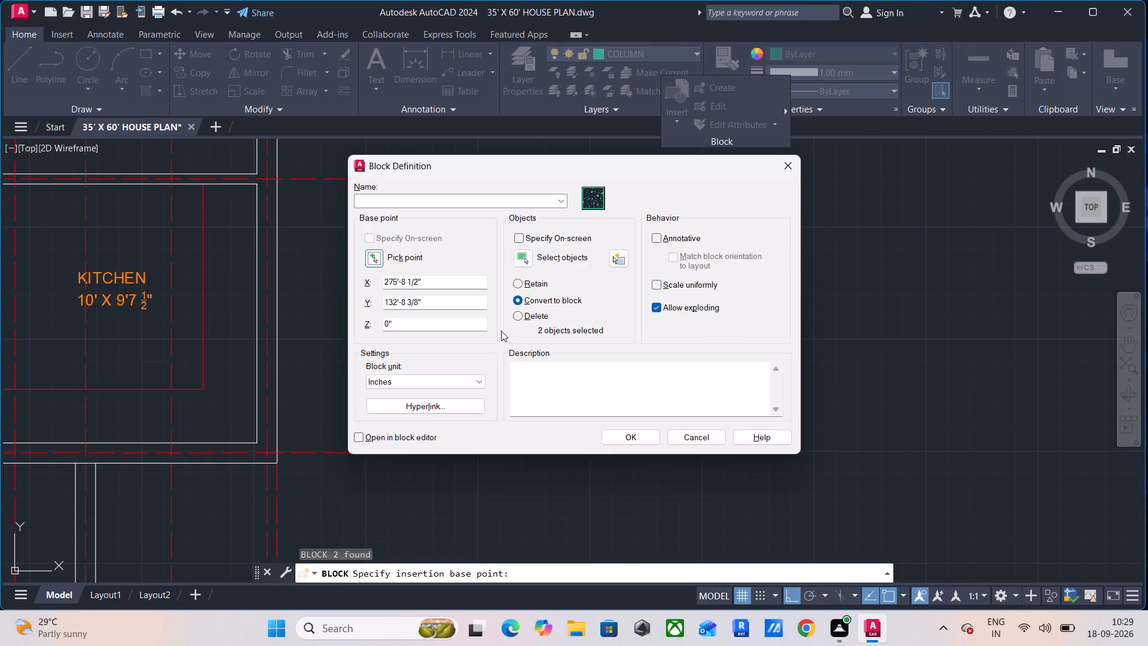
click(414, 199)
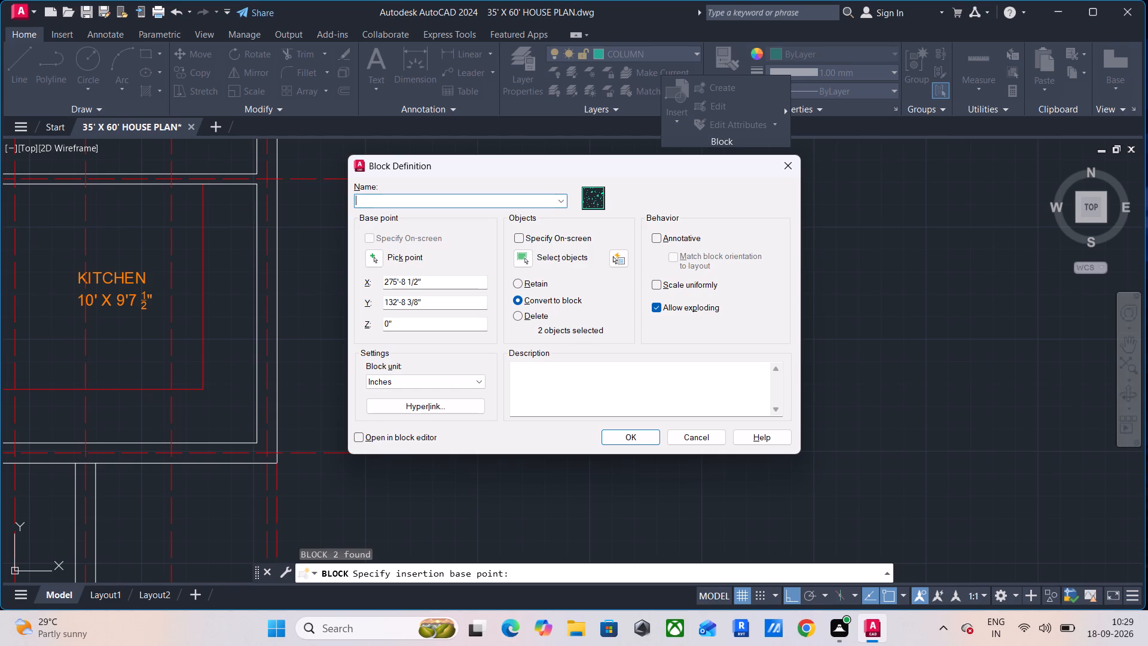
text(column)
click(625, 434)
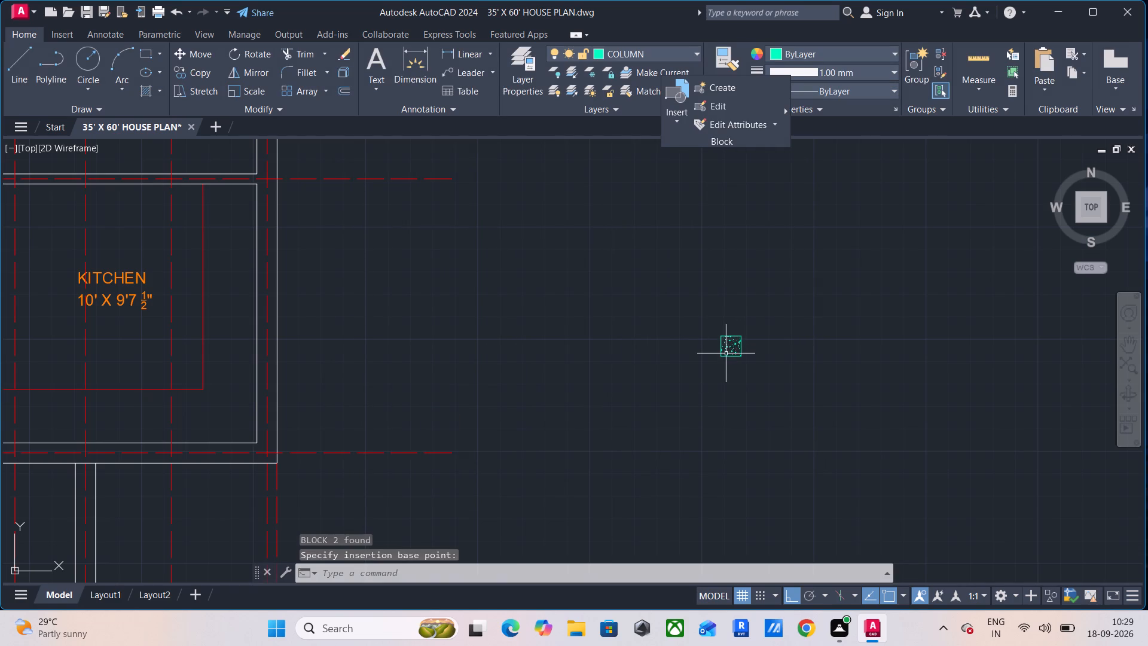
click(750, 321)
click(712, 383)
scroll(723, 356, up, 3)
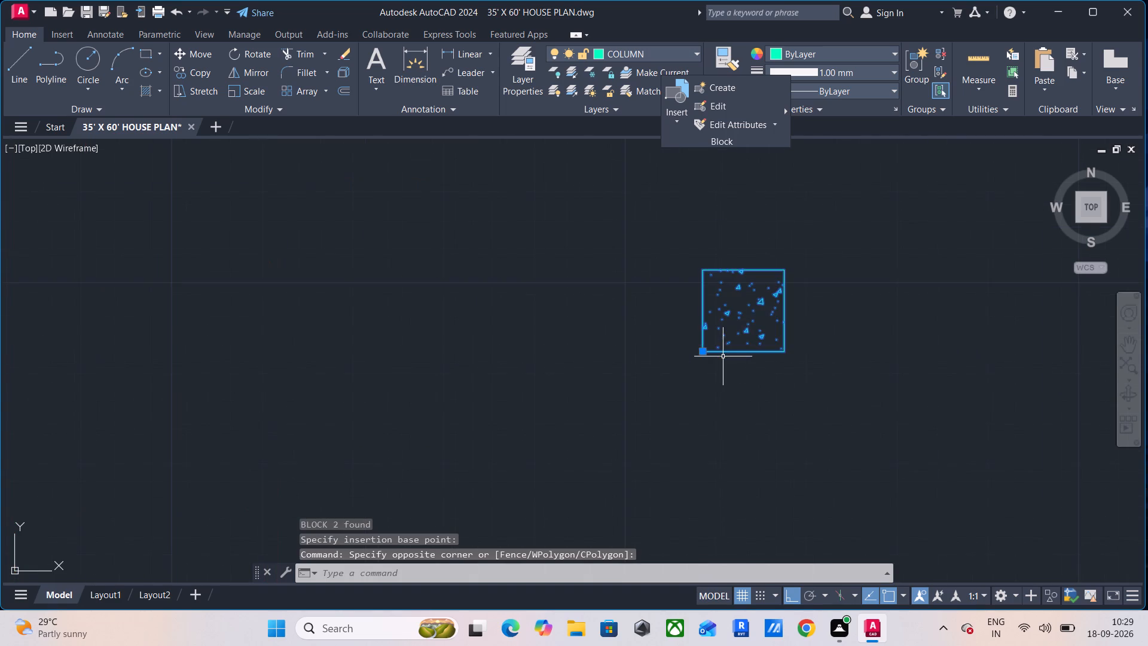
scroll(723, 361, down, 2)
key(Escape)
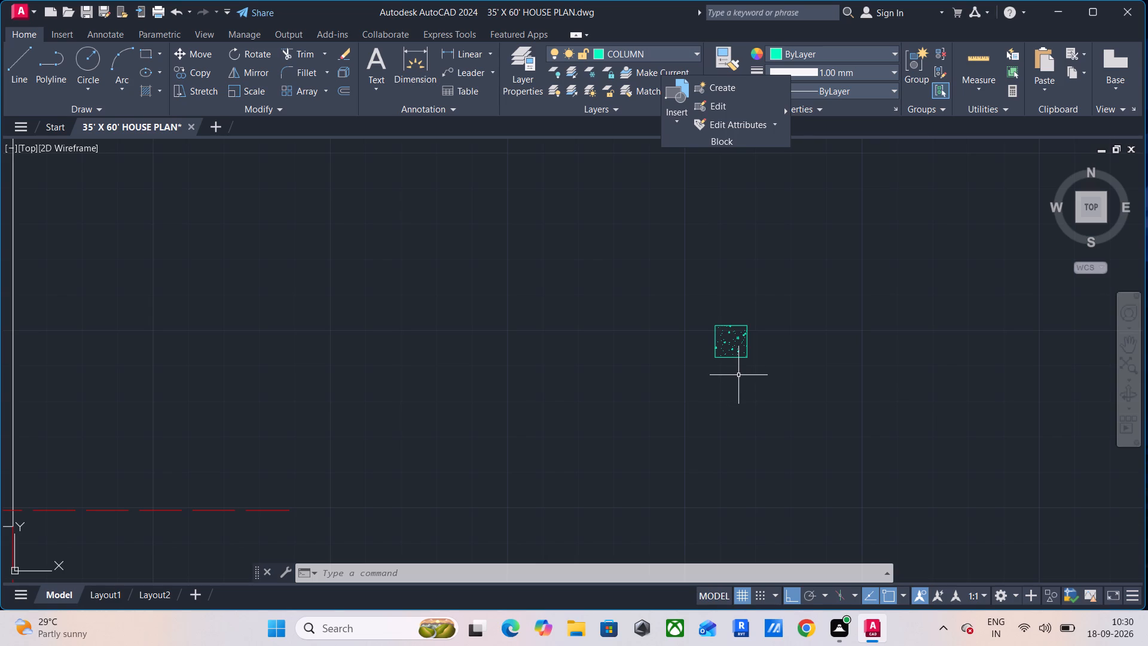
Copy the column block by its top-left corner onto the centrelined plan's outer top-left wall corner, near DRESSING.
drag(783, 280, 771, 303)
click(663, 455)
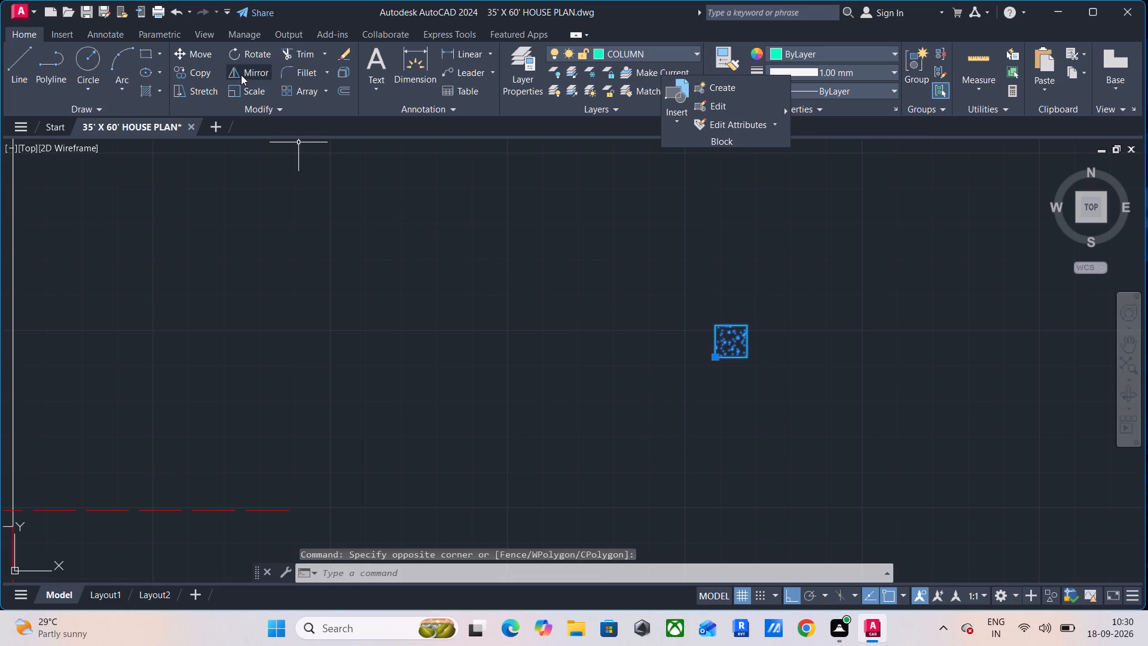
click(190, 69)
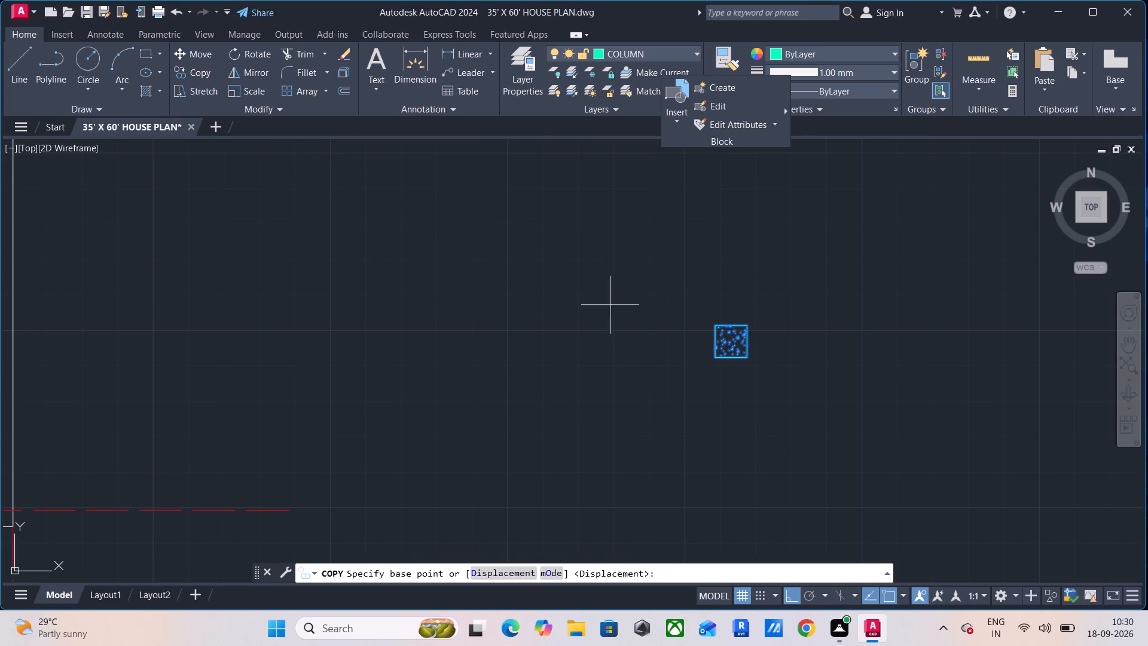
click(720, 324)
scroll(370, 281, down, 3)
middle_drag(370, 281, 372, 281)
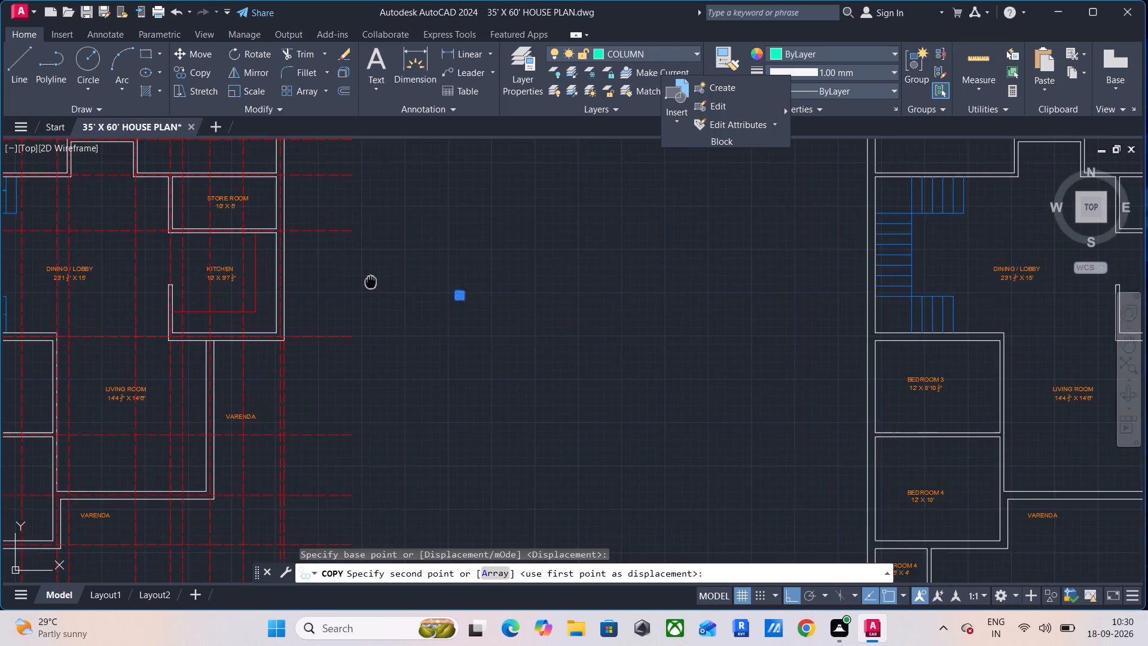
middle_drag(372, 281, 811, 281)
middle_drag(412, 217, 448, 428)
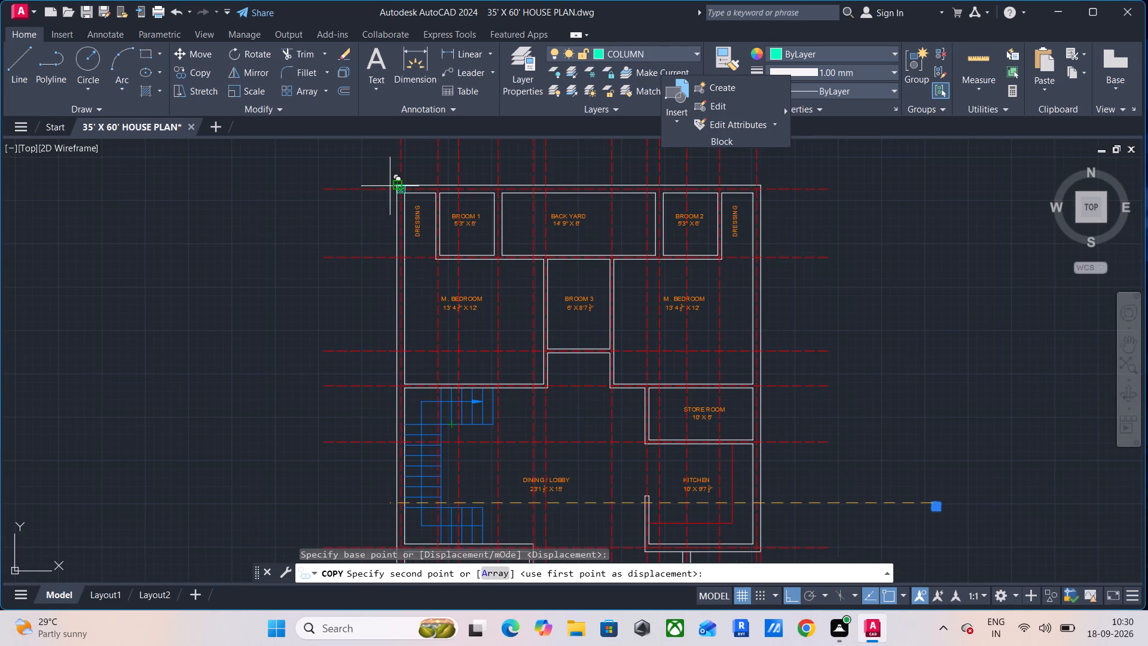
scroll(393, 184, up, 5)
click(399, 194)
scroll(628, 278, down, 2)
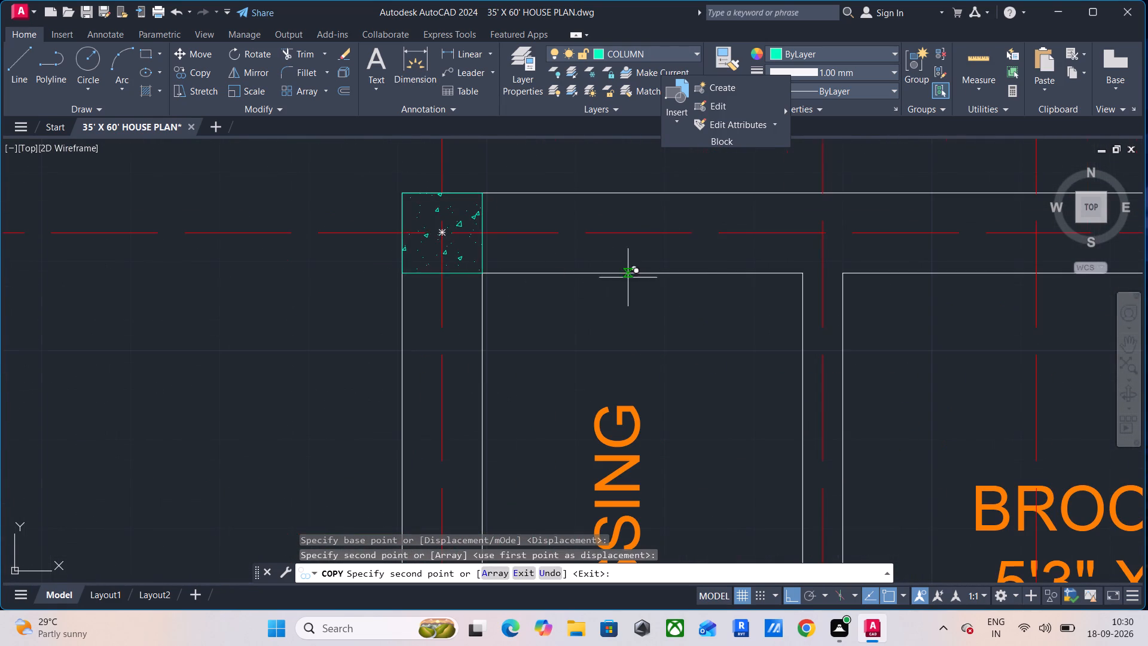
Place another copy of the column at the inner wall corner of the plan's top-right DRESSING room.
scroll(628, 278, down, 1)
middle_drag(681, 276, 139, 295)
scroll(141, 295, up, 1)
scroll(765, 281, down, 3)
middle_drag(764, 281, 439, 286)
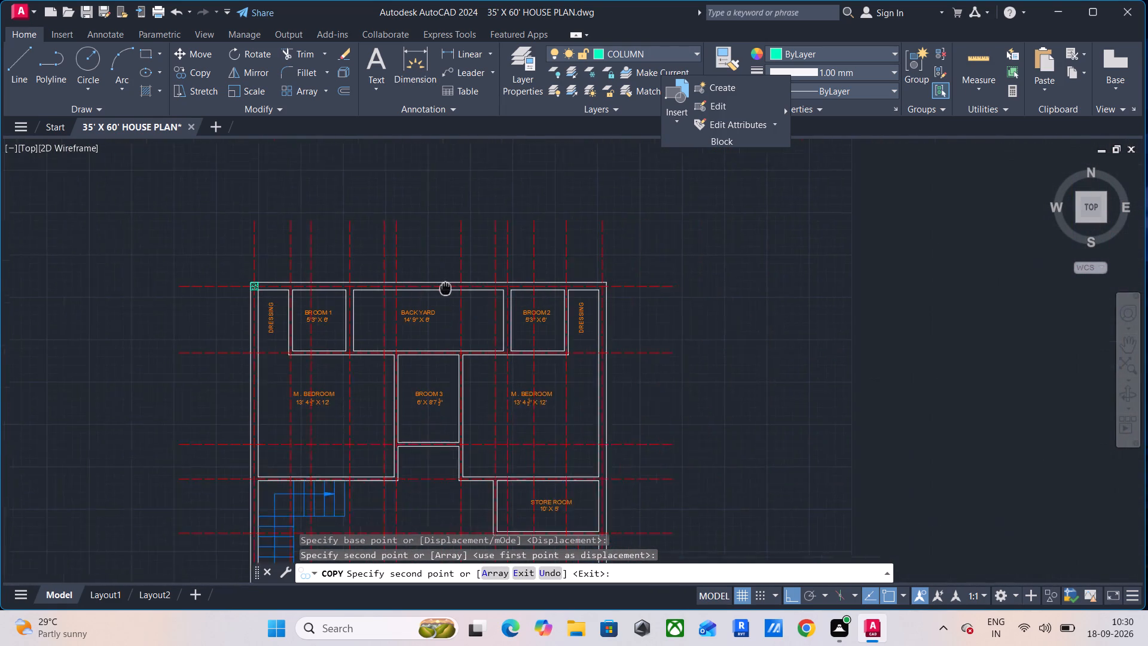
middle_drag(439, 286, 423, 283)
scroll(565, 281, up, 5)
scroll(790, 292, down, 4)
click(767, 300)
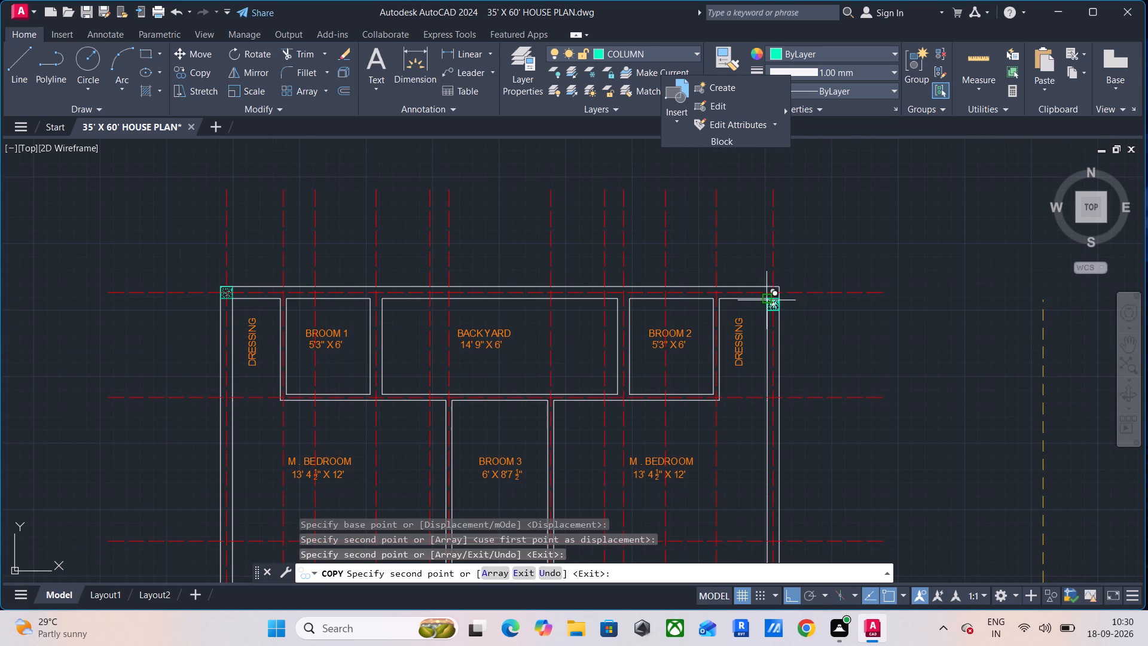
key(Escape)
Move the top-right column by its lower-left corner up to the inner wall corner so it fills the wall corner.
click(774, 298)
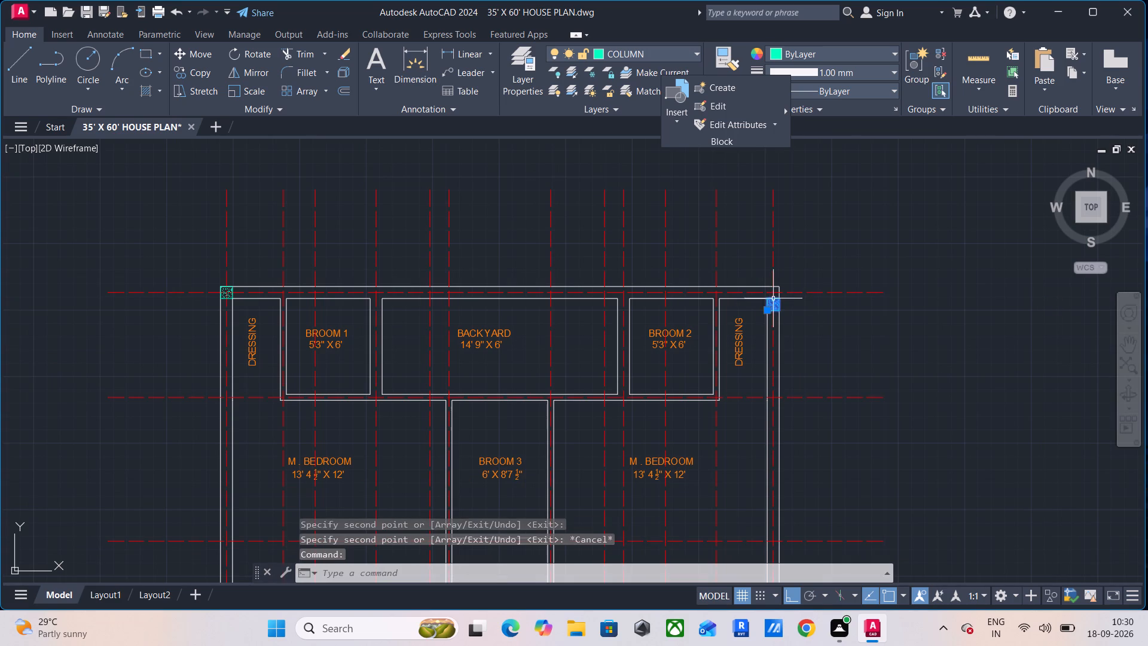
click(768, 311)
scroll(770, 300, up, 4)
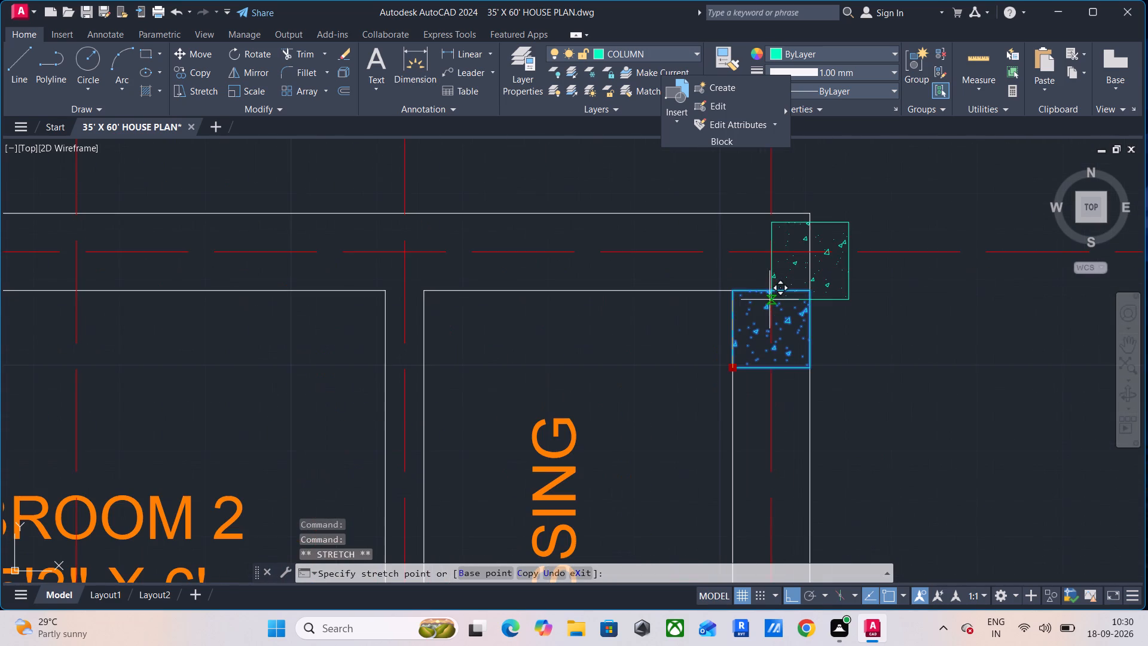
click(732, 292)
scroll(769, 354, down, 4)
key(Escape)
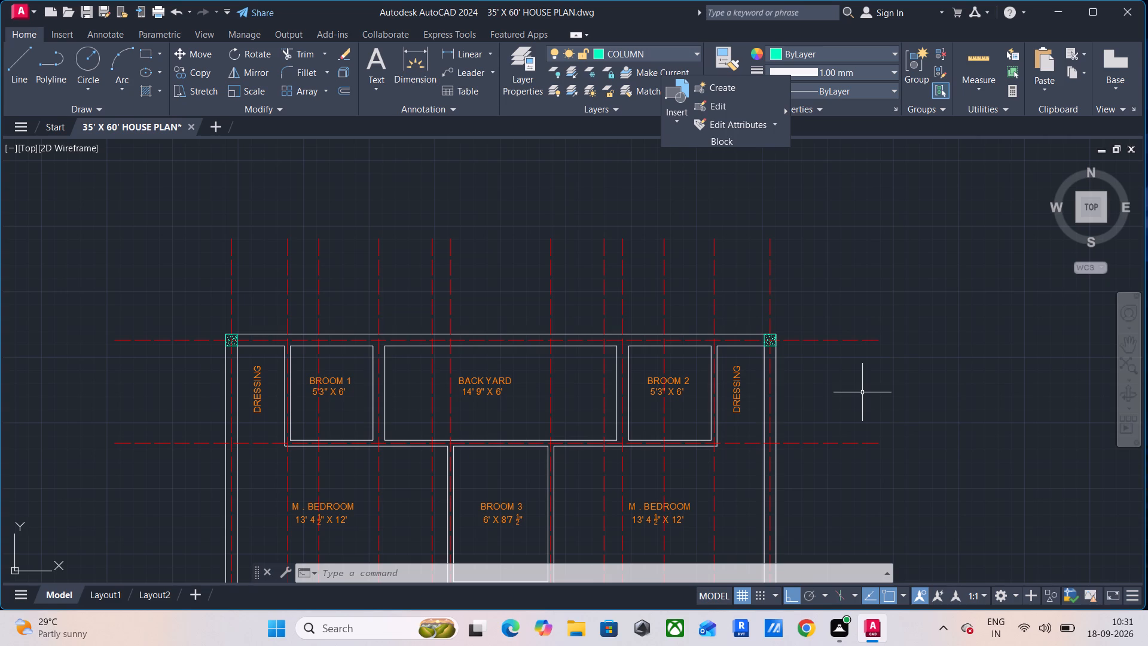
Copy the top-right column along the top wall to the BROOM 1/BACKYARD and BACKYARD/BROOM 2 wall junctions.
click(771, 346)
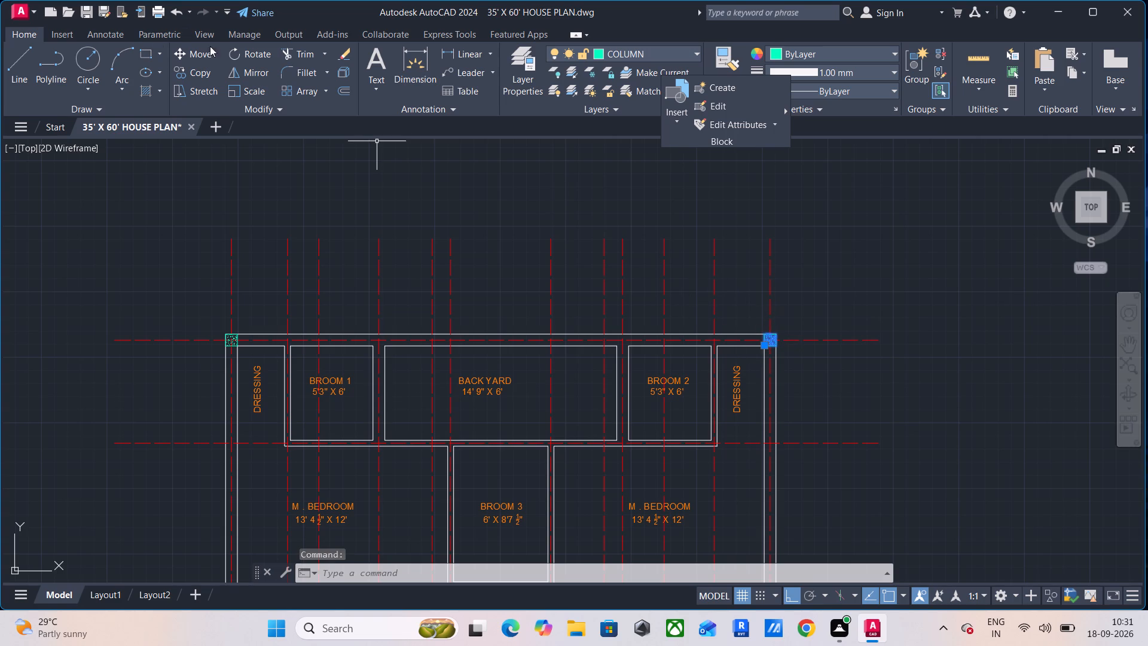
click(210, 69)
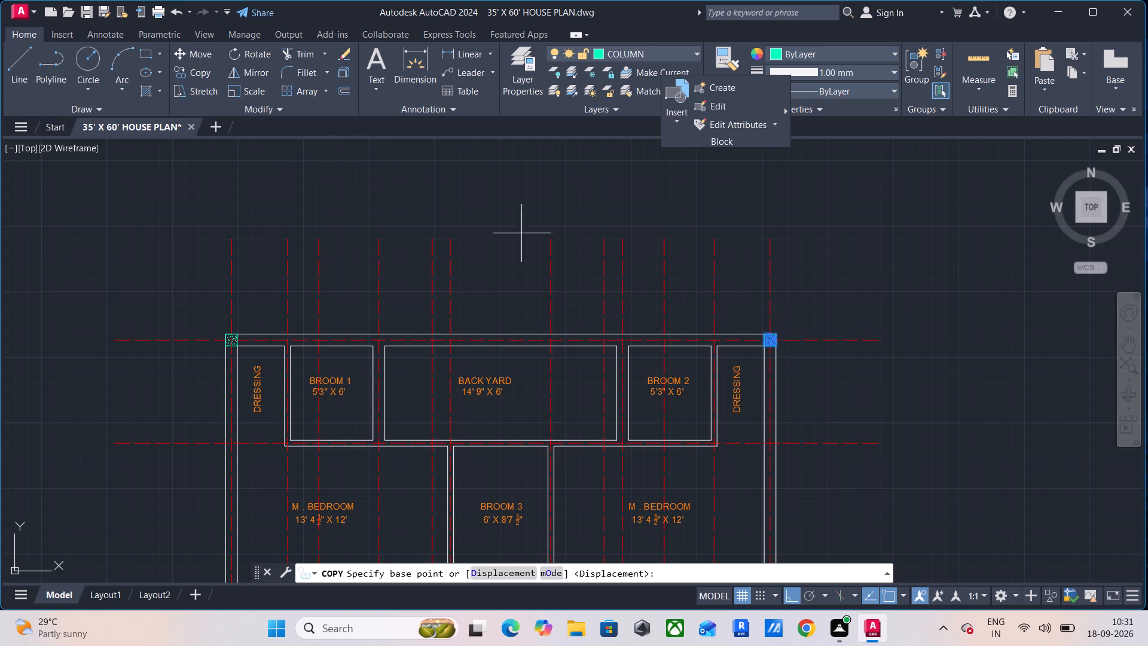
click(763, 346)
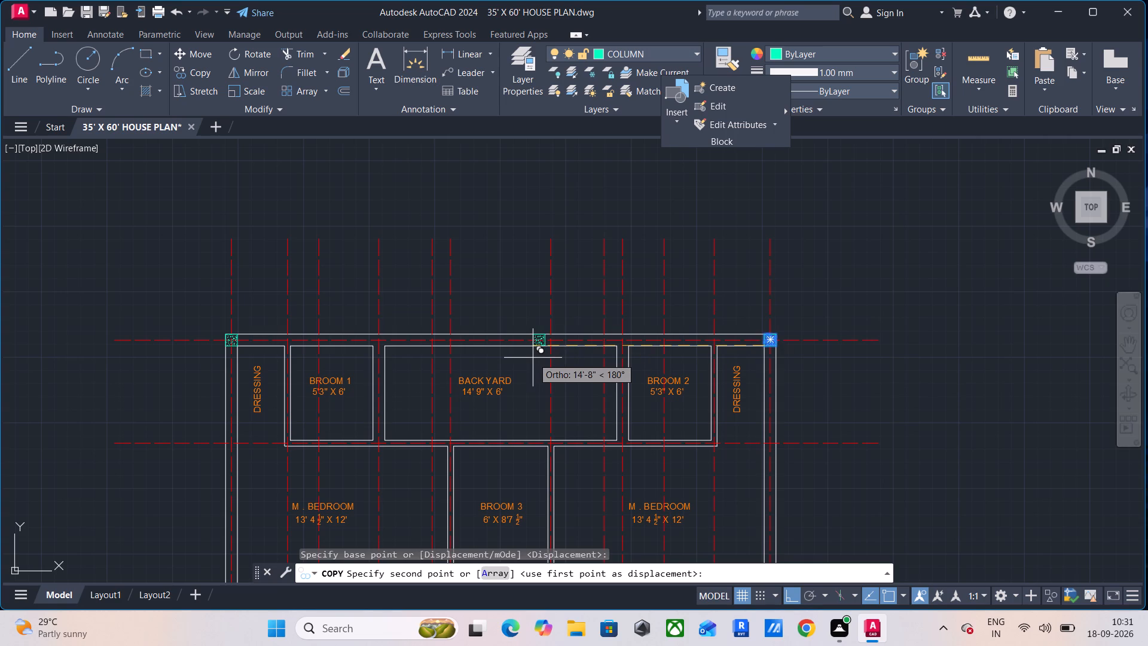
click(371, 345)
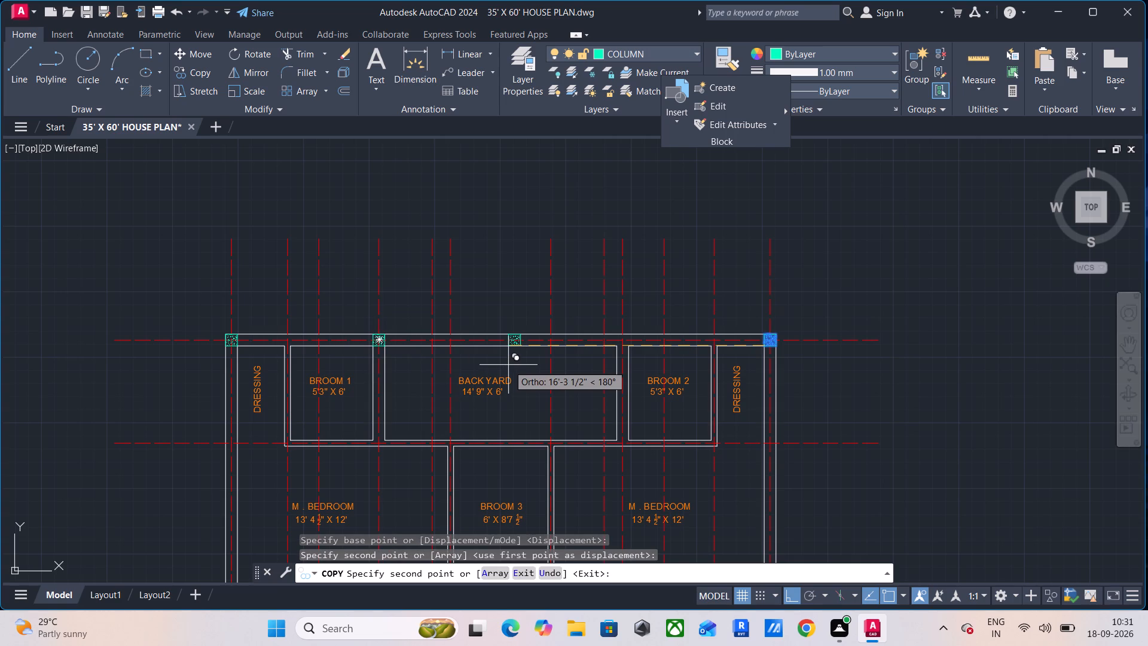
click(618, 348)
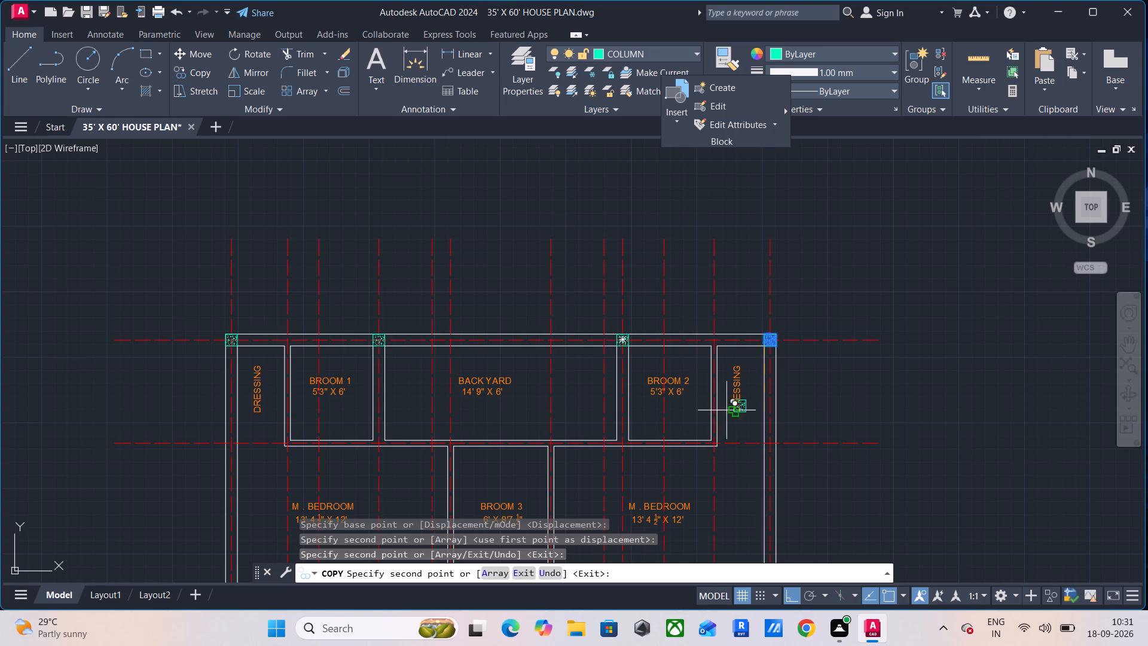
right_drag(885, 366, 884, 371)
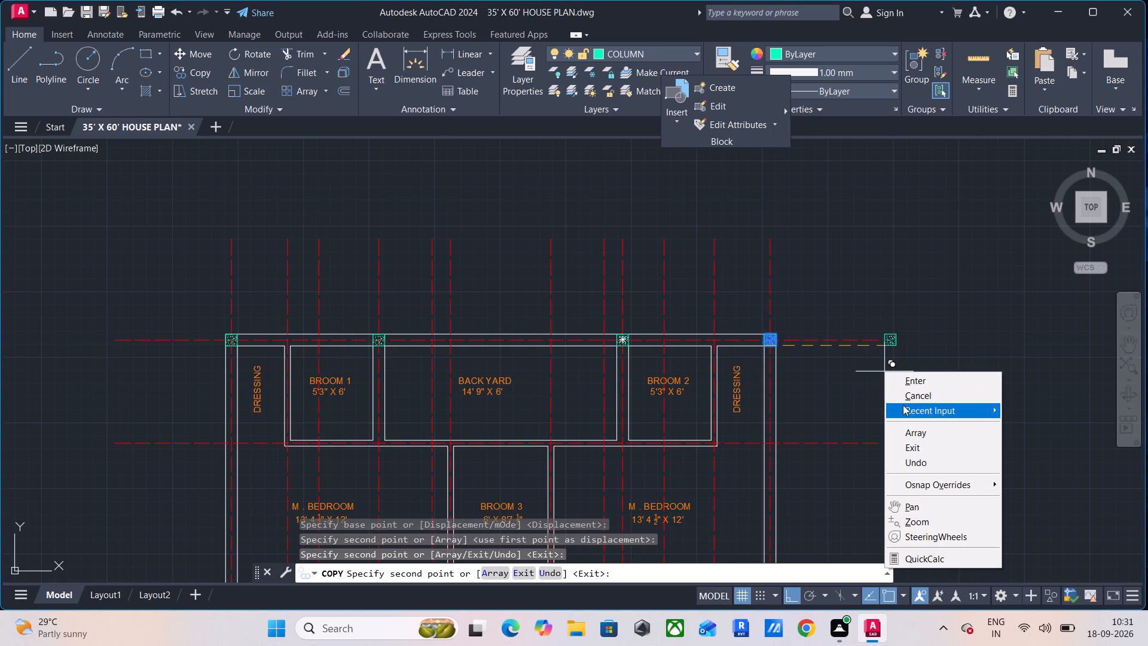
click(911, 397)
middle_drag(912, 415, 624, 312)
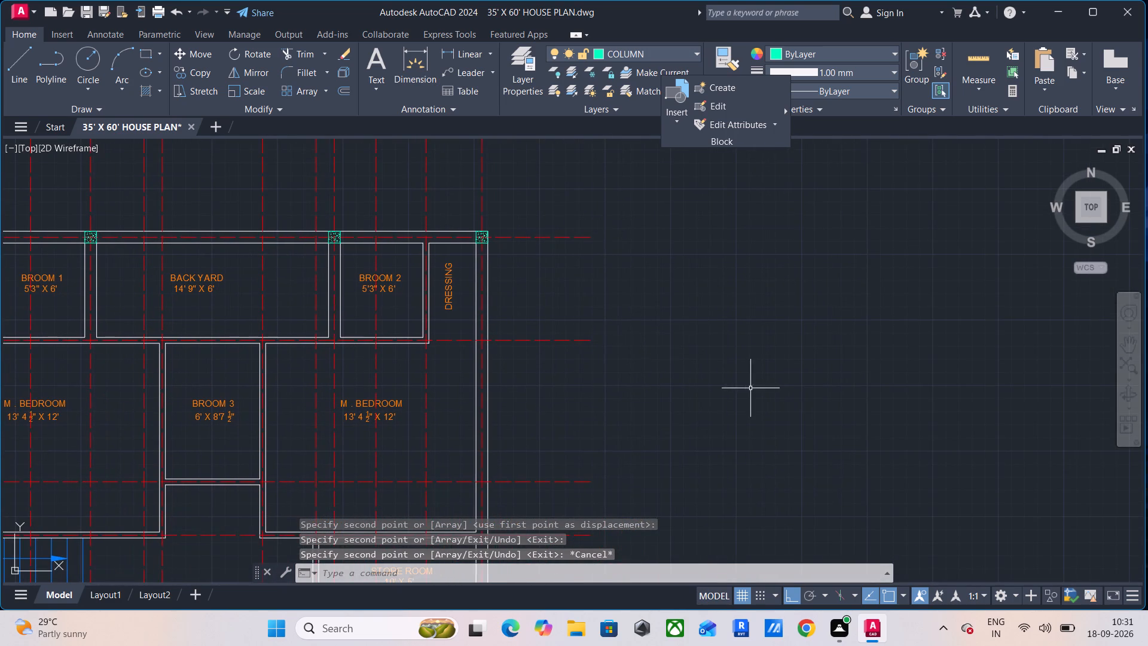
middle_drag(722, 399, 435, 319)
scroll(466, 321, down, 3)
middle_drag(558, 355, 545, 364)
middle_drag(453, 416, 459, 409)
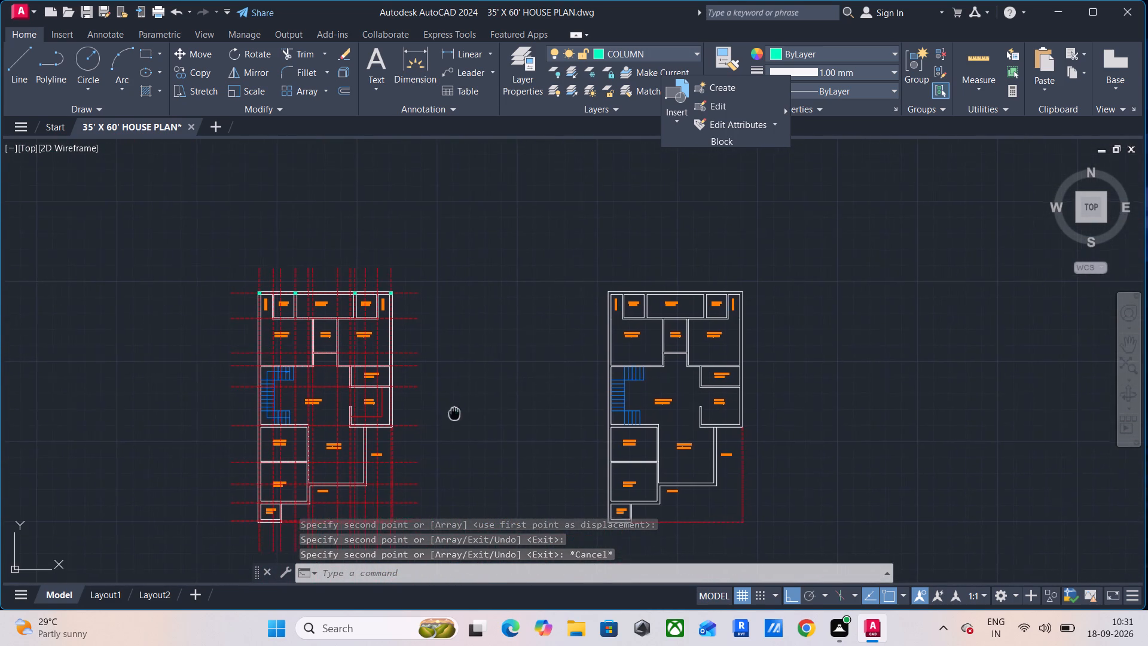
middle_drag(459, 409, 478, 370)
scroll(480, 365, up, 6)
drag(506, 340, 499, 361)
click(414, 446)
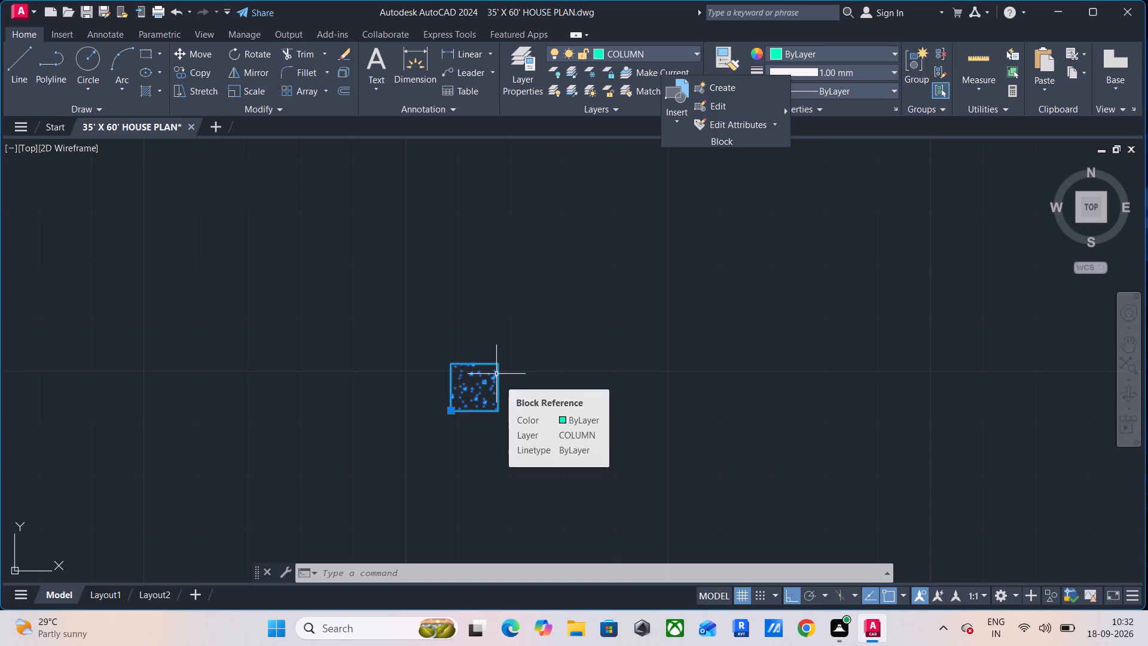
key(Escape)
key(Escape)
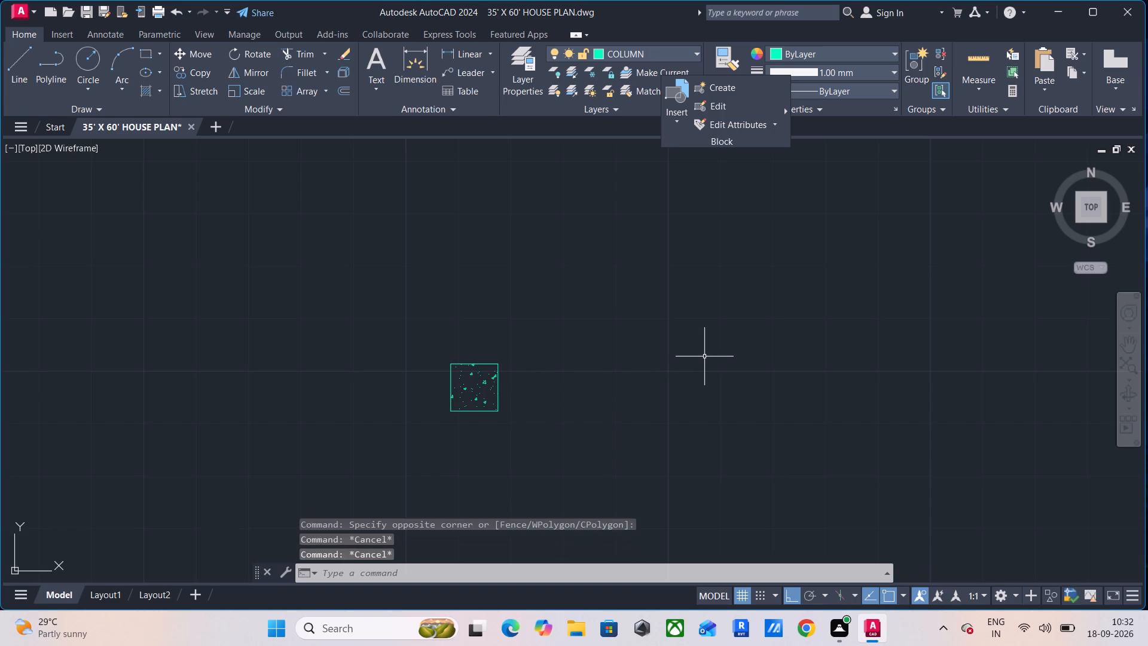
Draw a rectangle 9" long and 1' wide beside the square hatched column.
text(rec)
key(space)
click(640, 374)
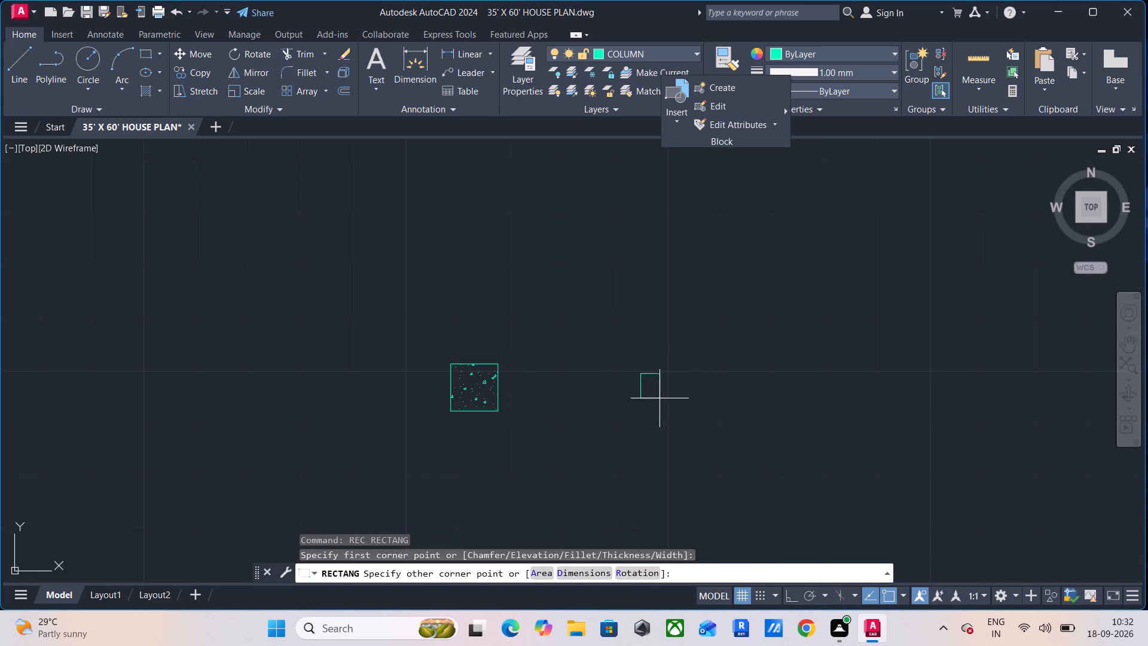
text(d)
key(space)
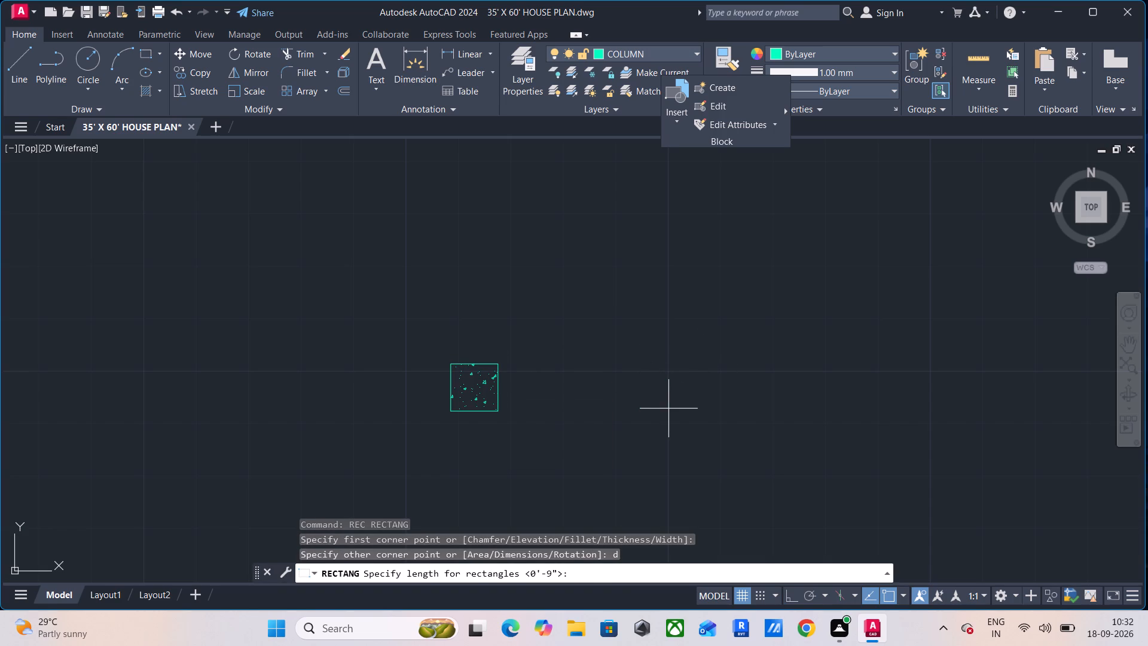
key(9)
key(shift+quotedbl)
key(Return)
text(1')
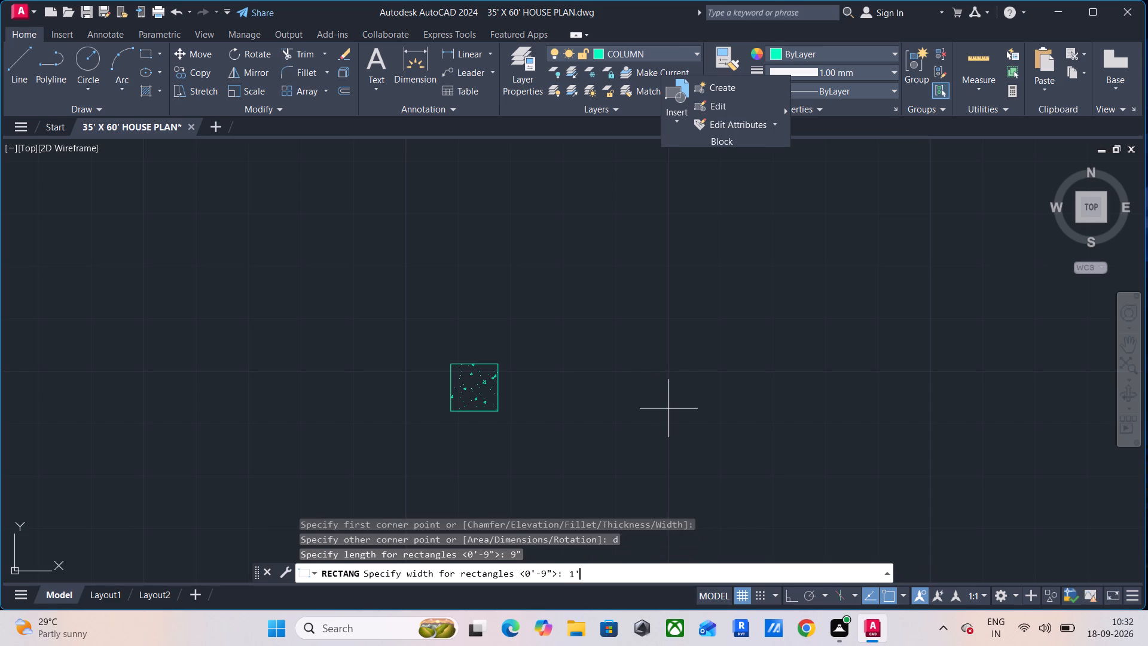
key(Return)
click(668, 409)
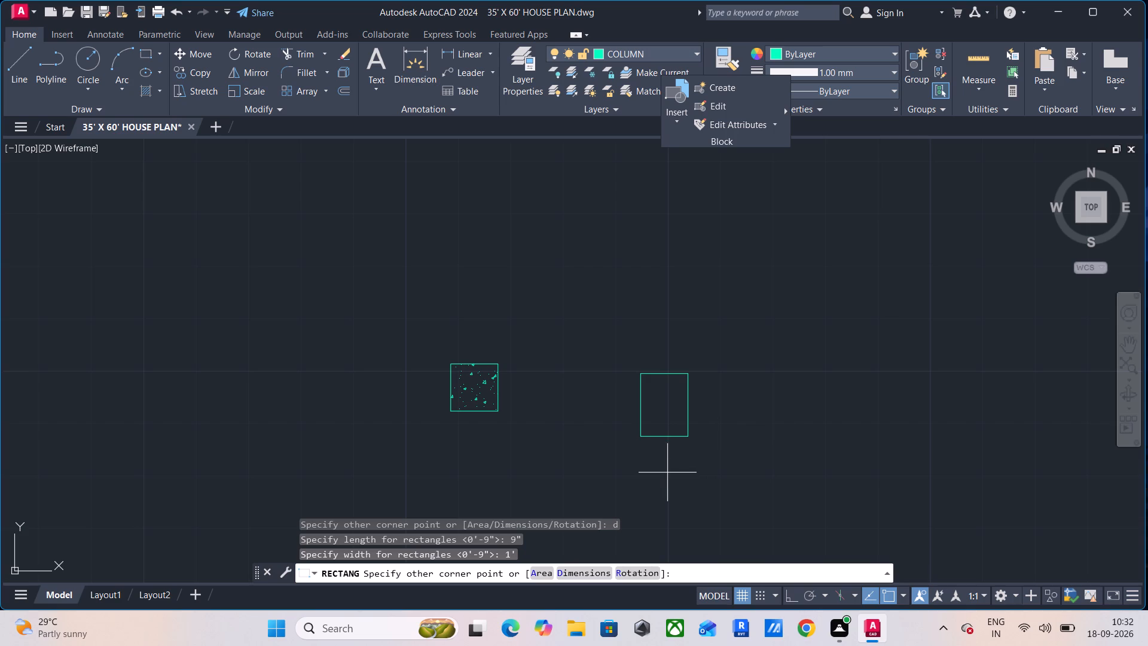
click(754, 330)
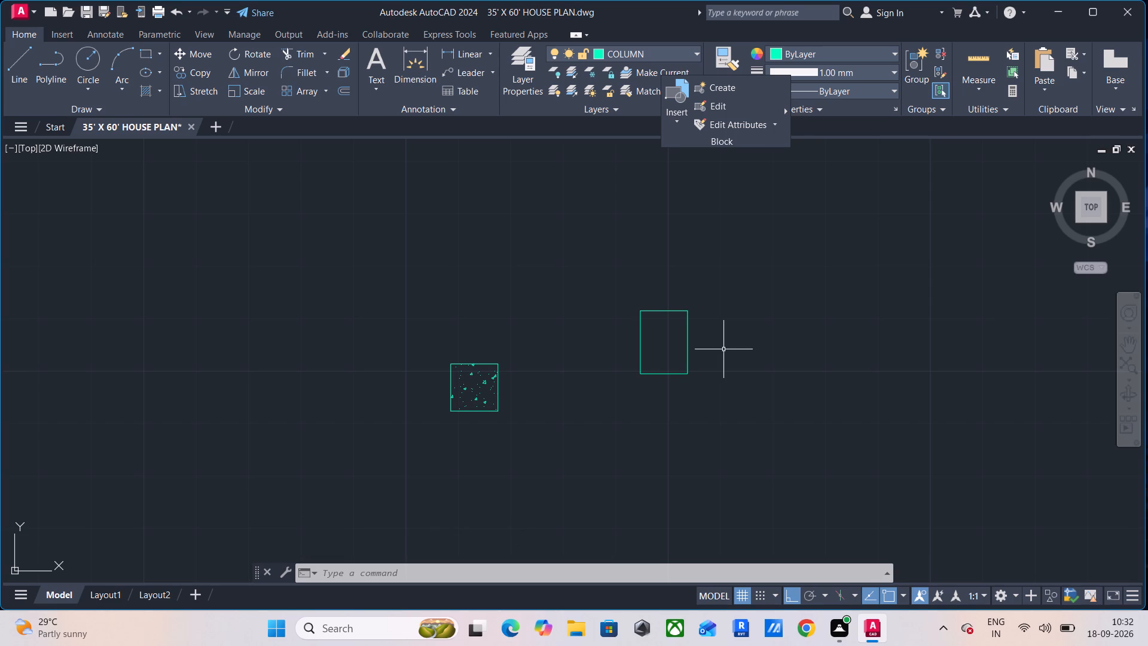
Stretch the new rectangle's top edge upward by 3".
click(676, 312)
click(662, 305)
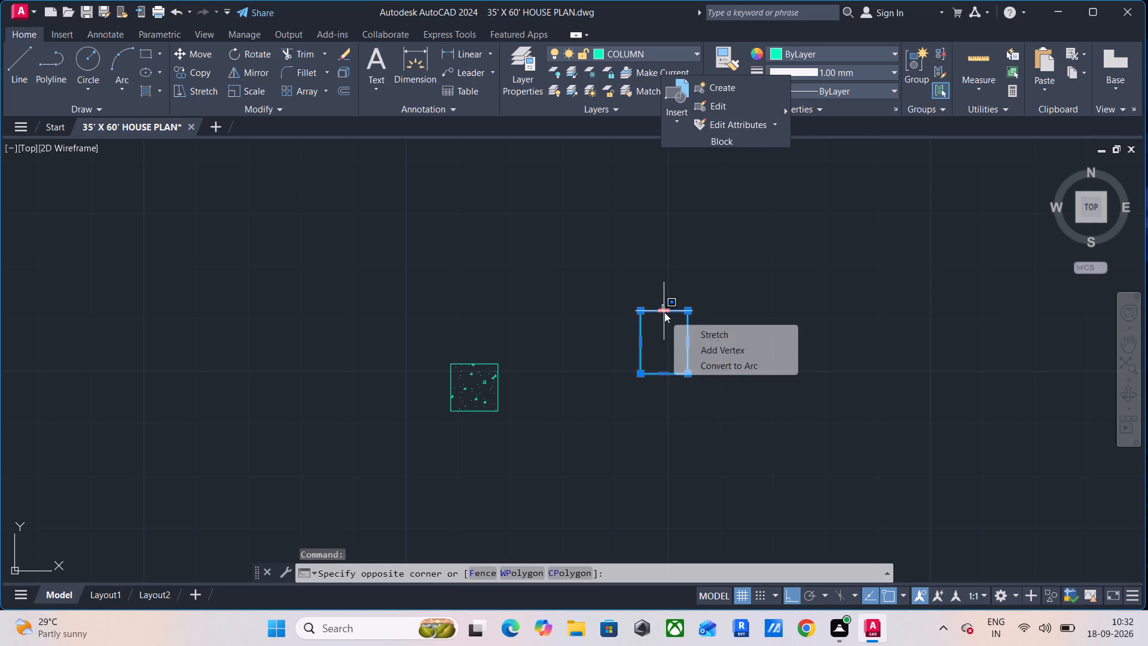
click(666, 291)
click(664, 312)
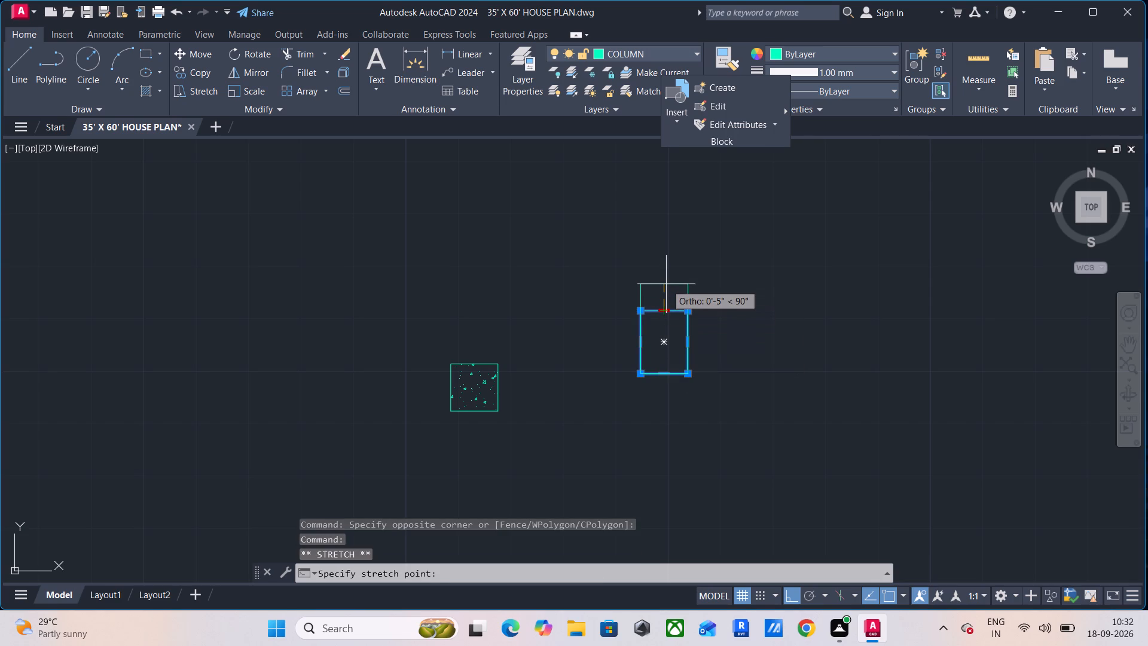
key(3)
key(Return)
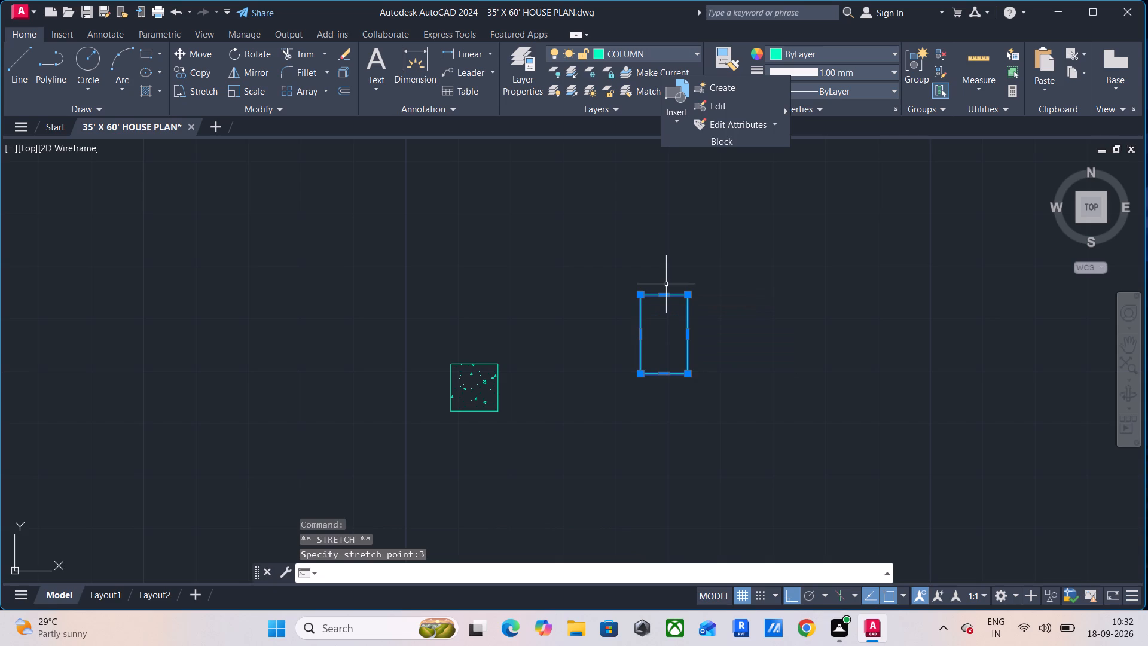
key(Escape)
drag(743, 231, 697, 345)
click(584, 430)
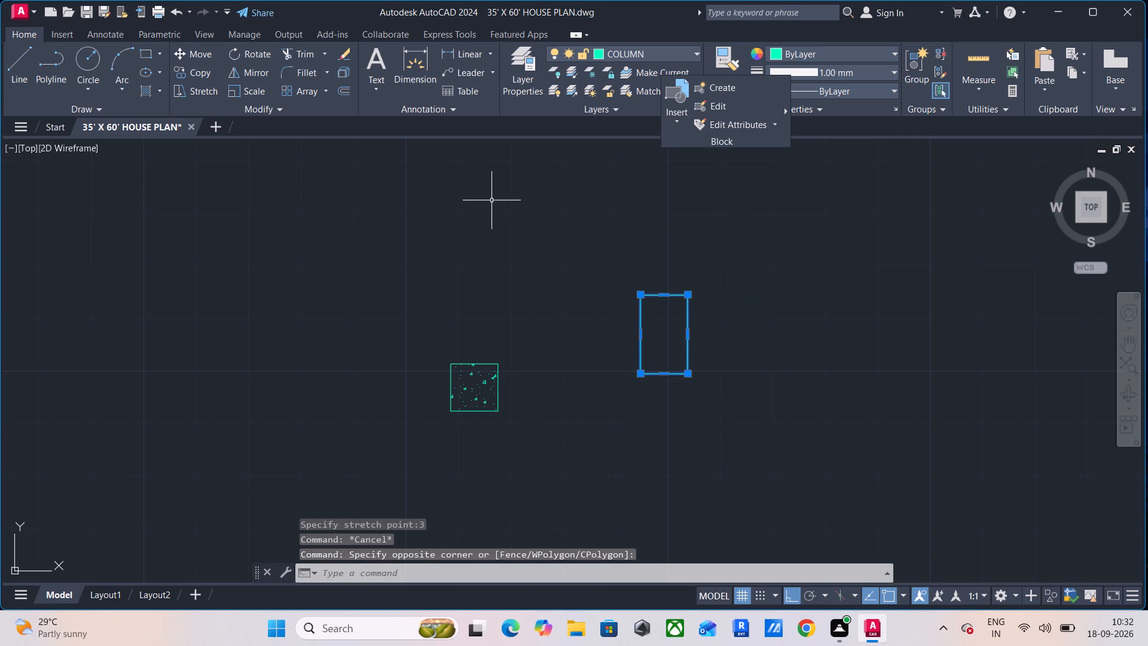
key(Escape)
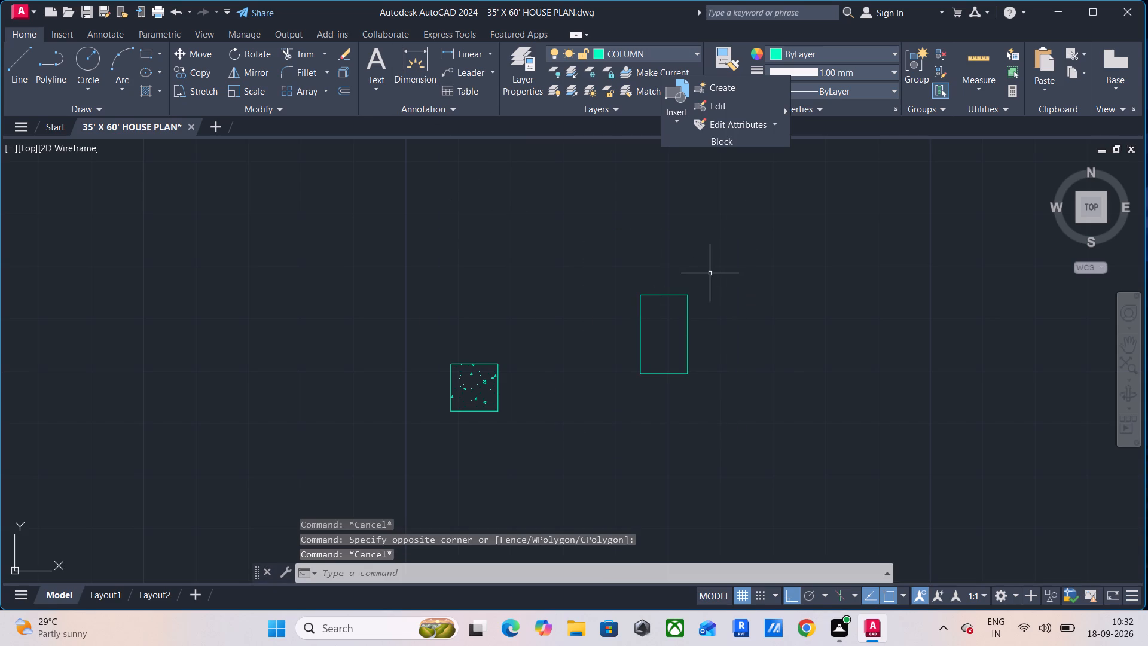
Hatch the inside of the stretched rectangle with the AR-CONC pattern.
key(g)
key(BackSpace)
text(h)
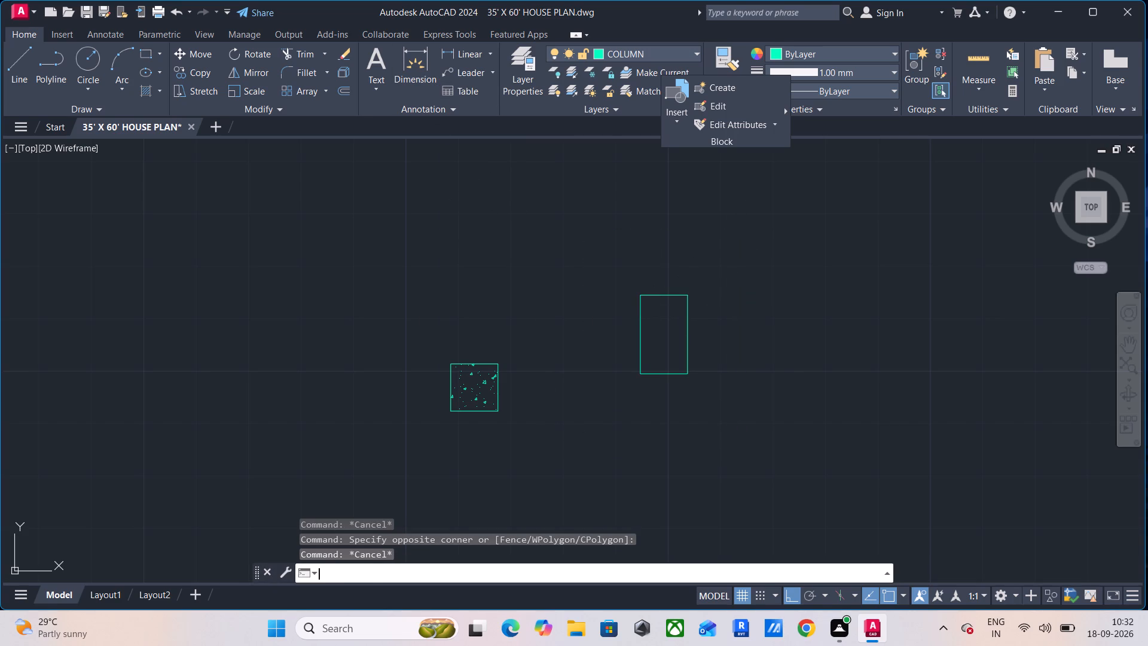
key(space)
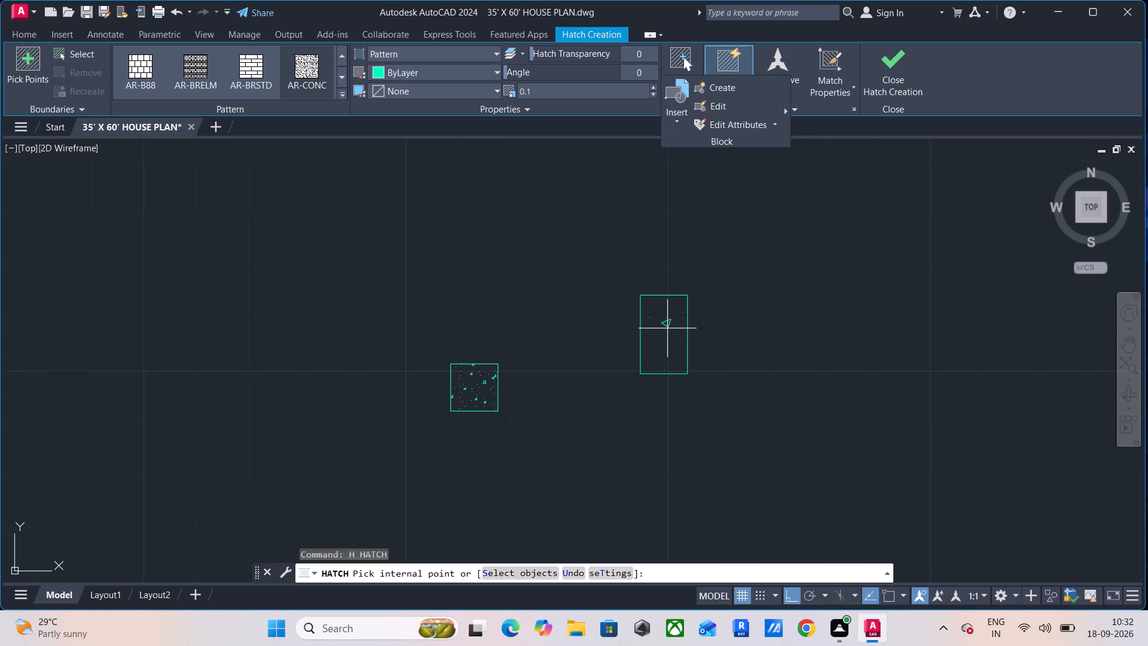
click(667, 328)
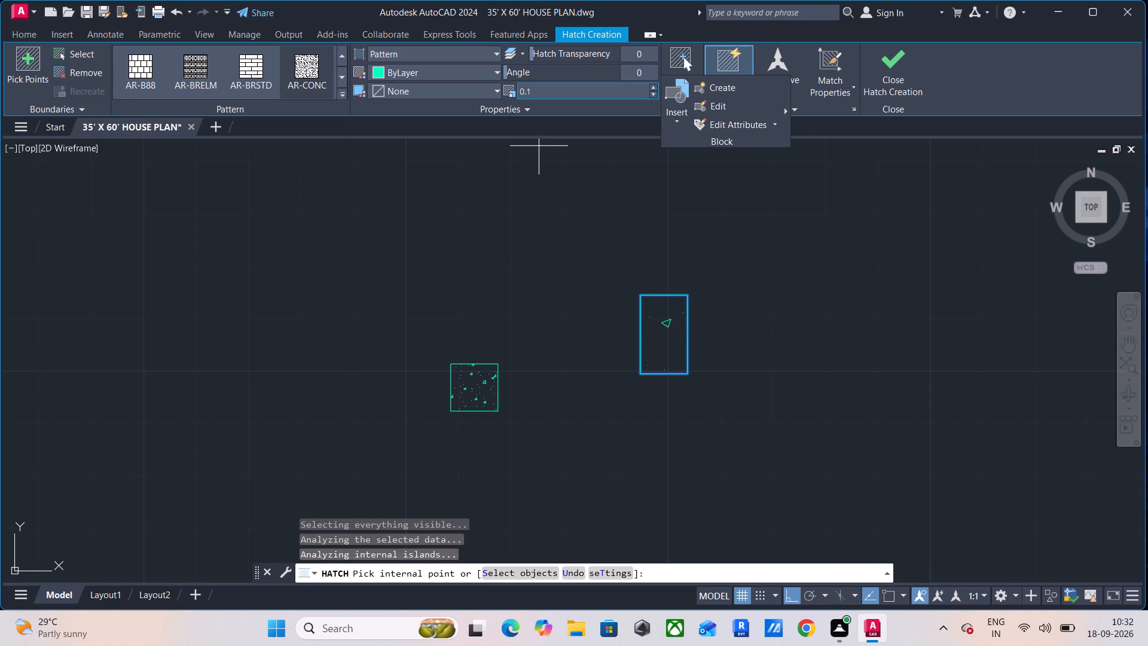
Set the rectangle's hatch scale to 0.025 and finish the hatch.
click(554, 90)
key(0)
key(Return)
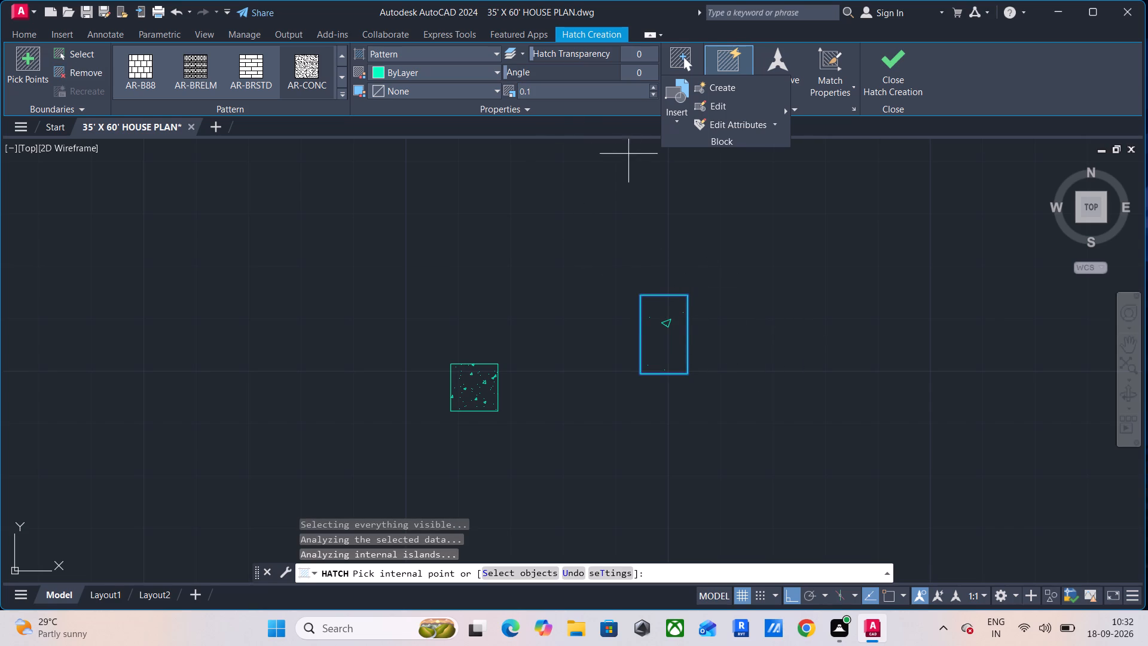
drag(563, 89, 509, 86)
key(0)
key(Return)
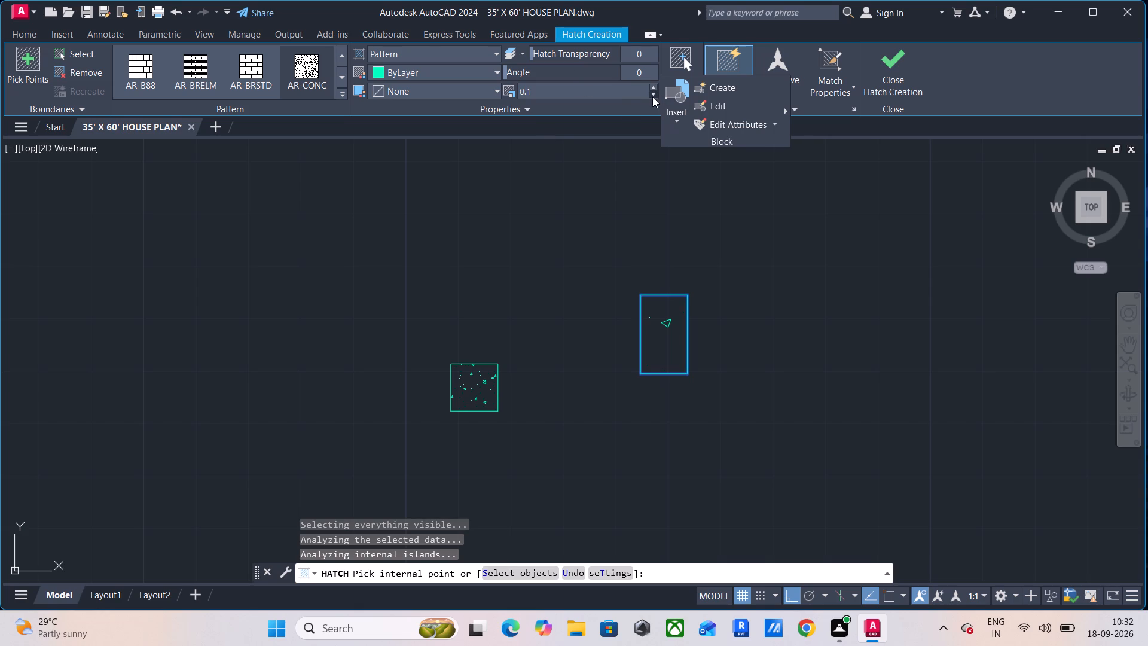
click(652, 95)
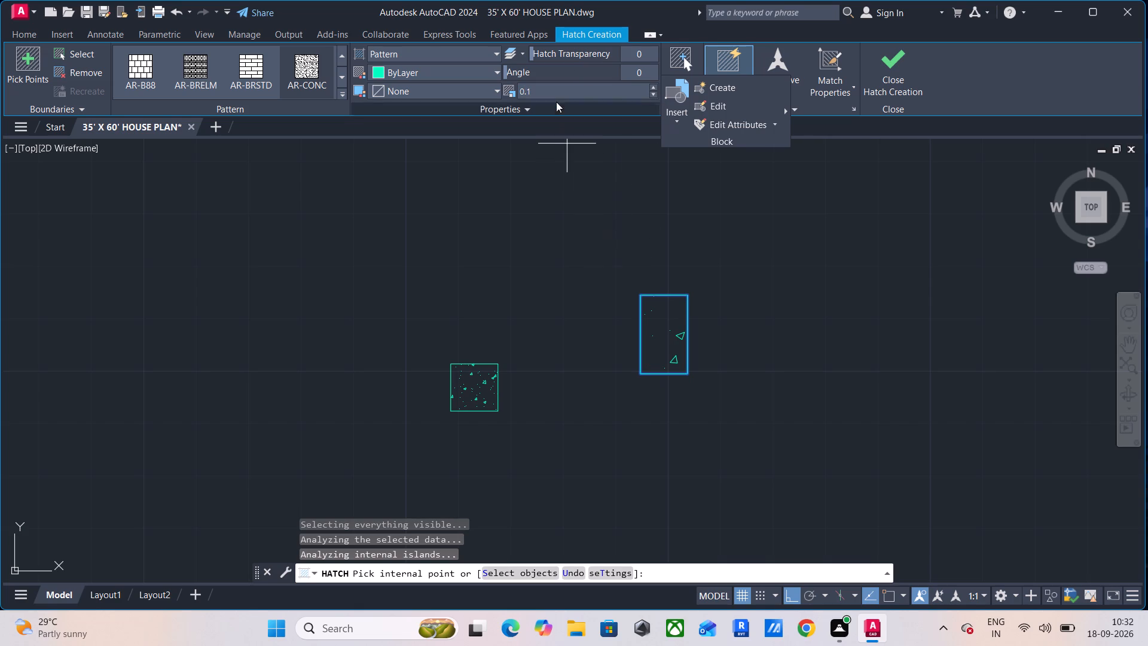
double_click(654, 95)
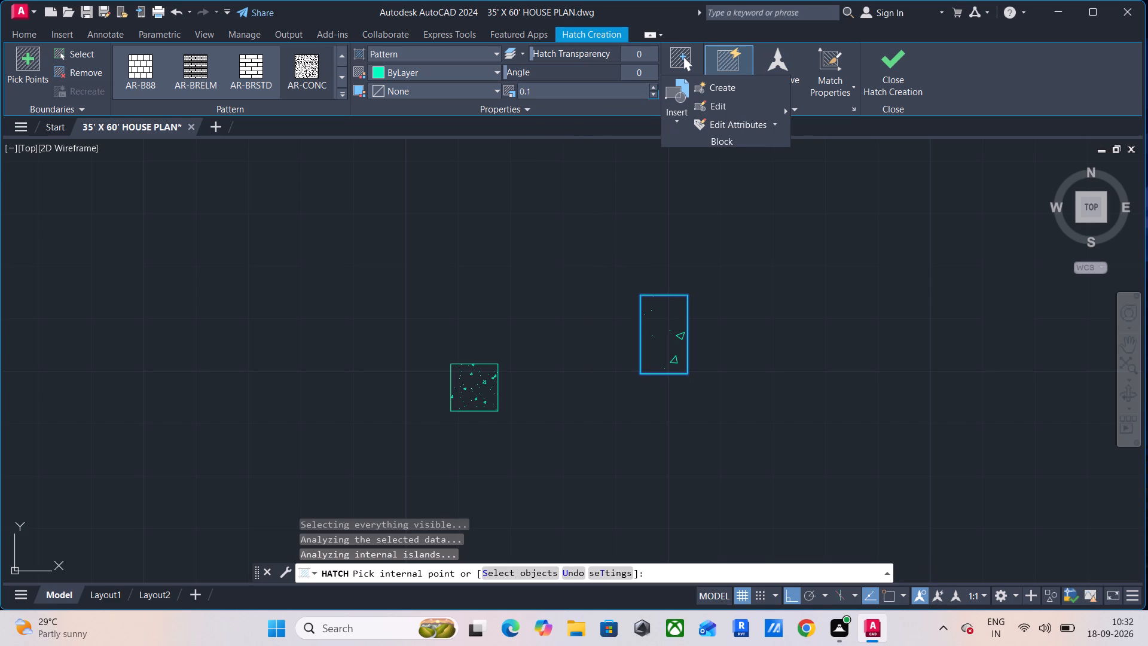
click(604, 90)
text(0.025)
key(Return)
click(565, 178)
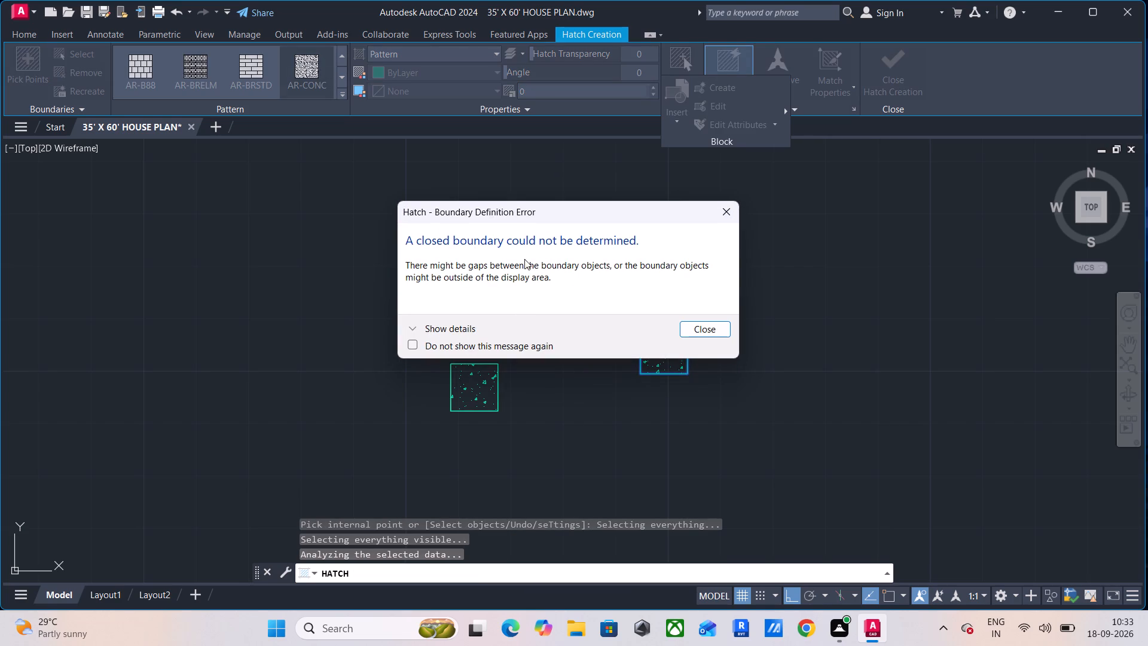
click(723, 213)
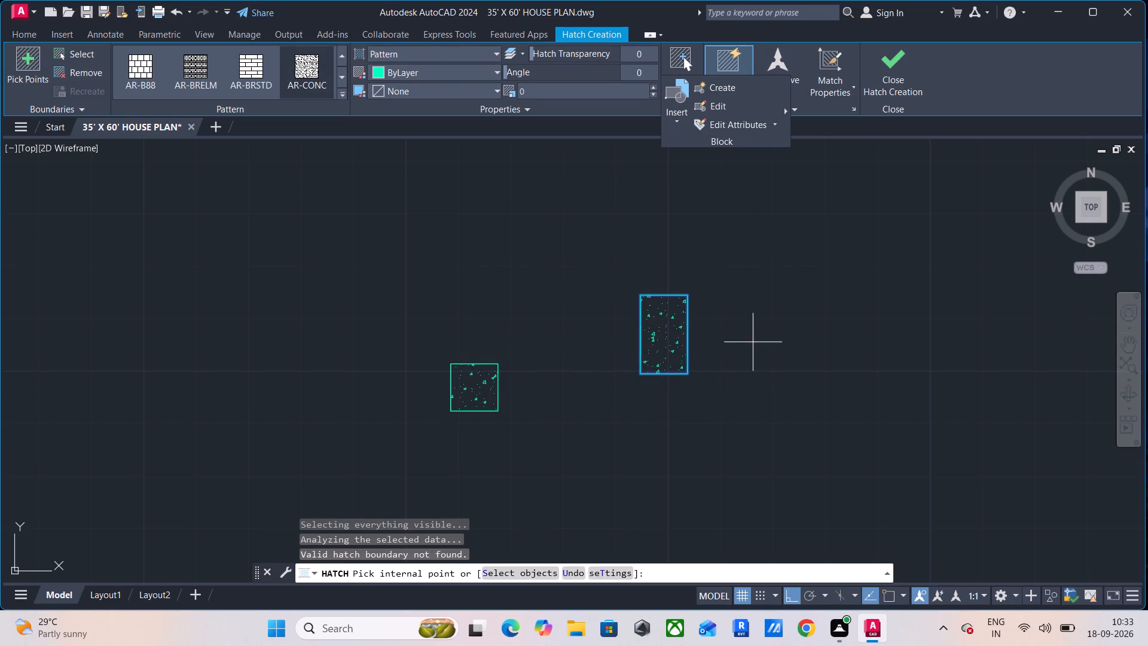
click(895, 70)
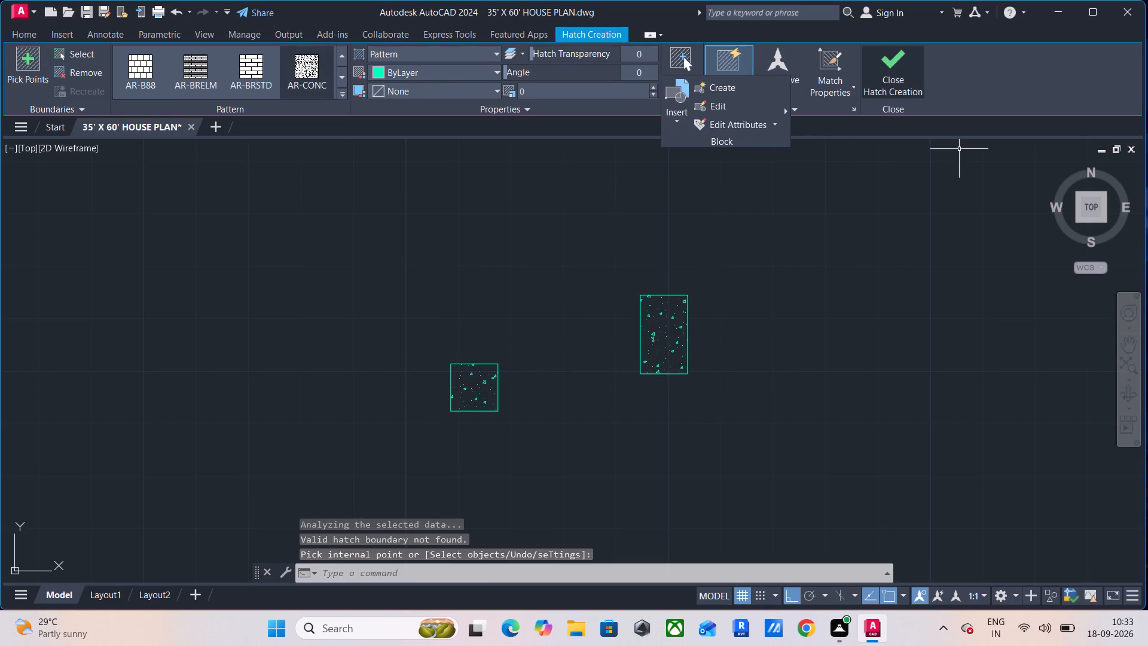
Copy the rectangular column outline and its hatch from the lower-right corner to a spot directly below the original.
drag(728, 271, 723, 276)
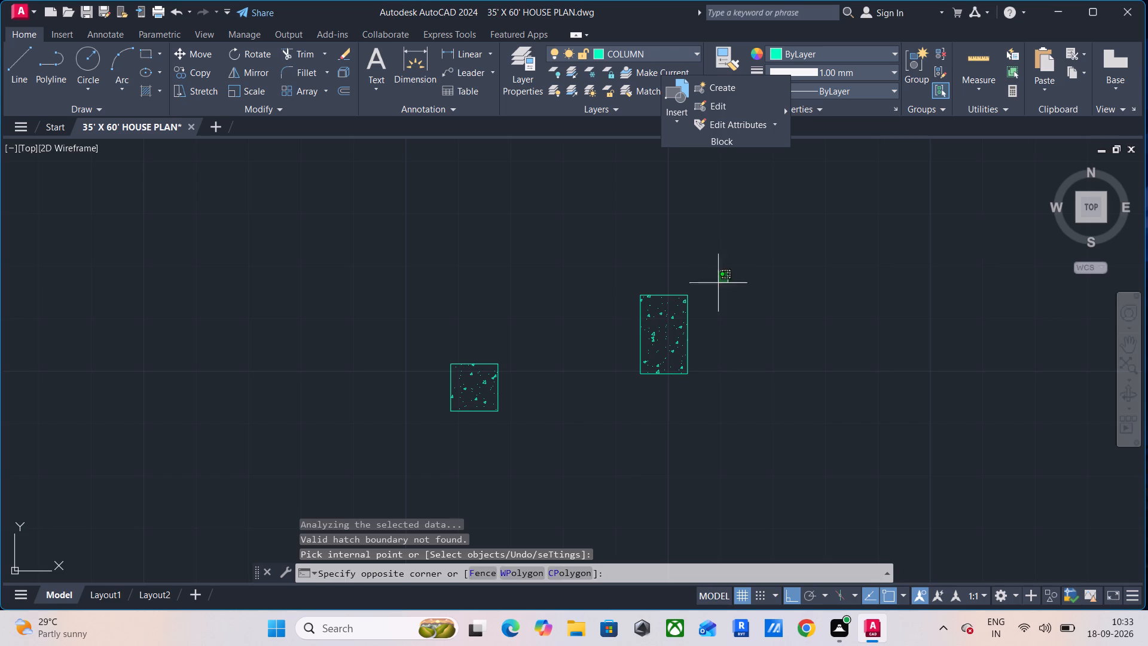
click(556, 441)
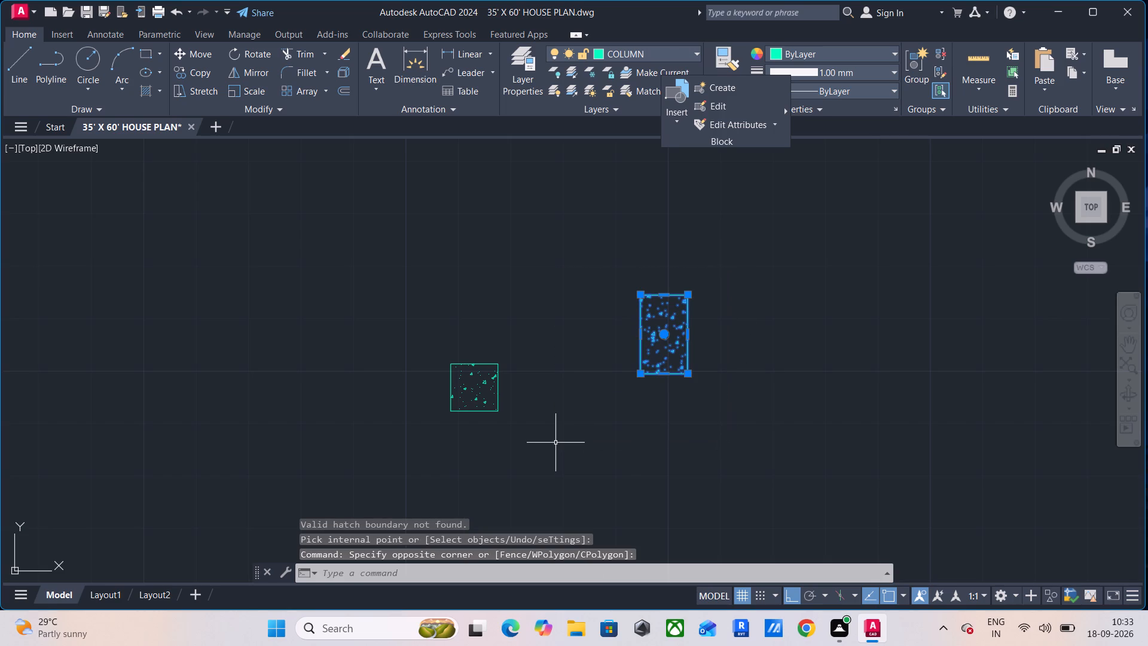
key(c)
text(o)
key(space)
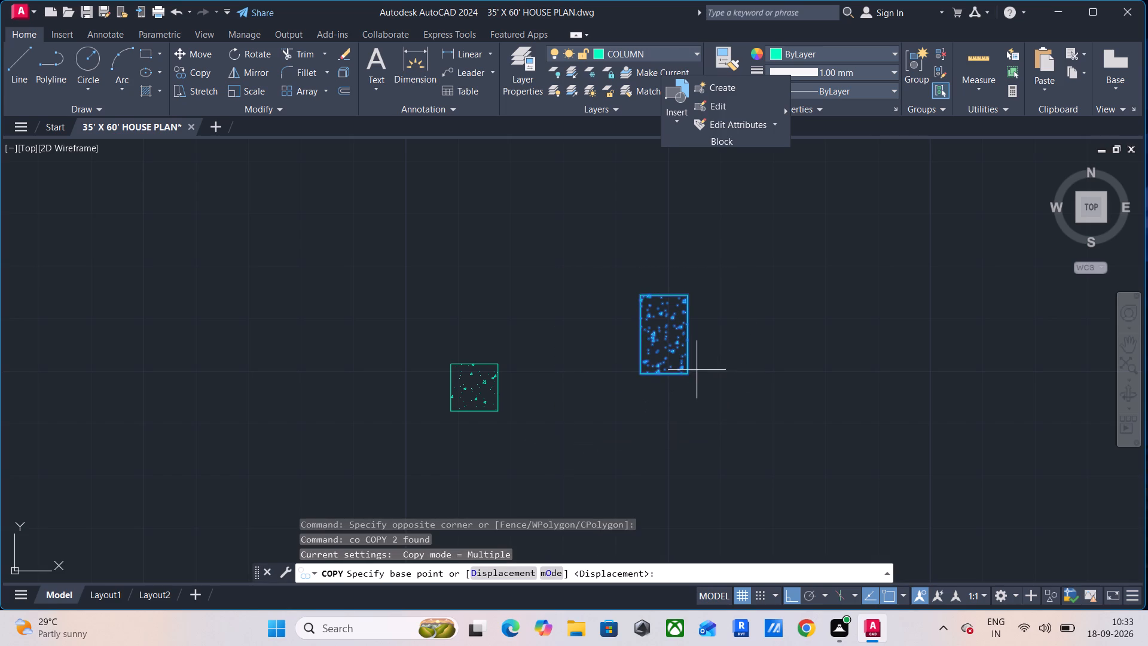
click(686, 373)
click(685, 507)
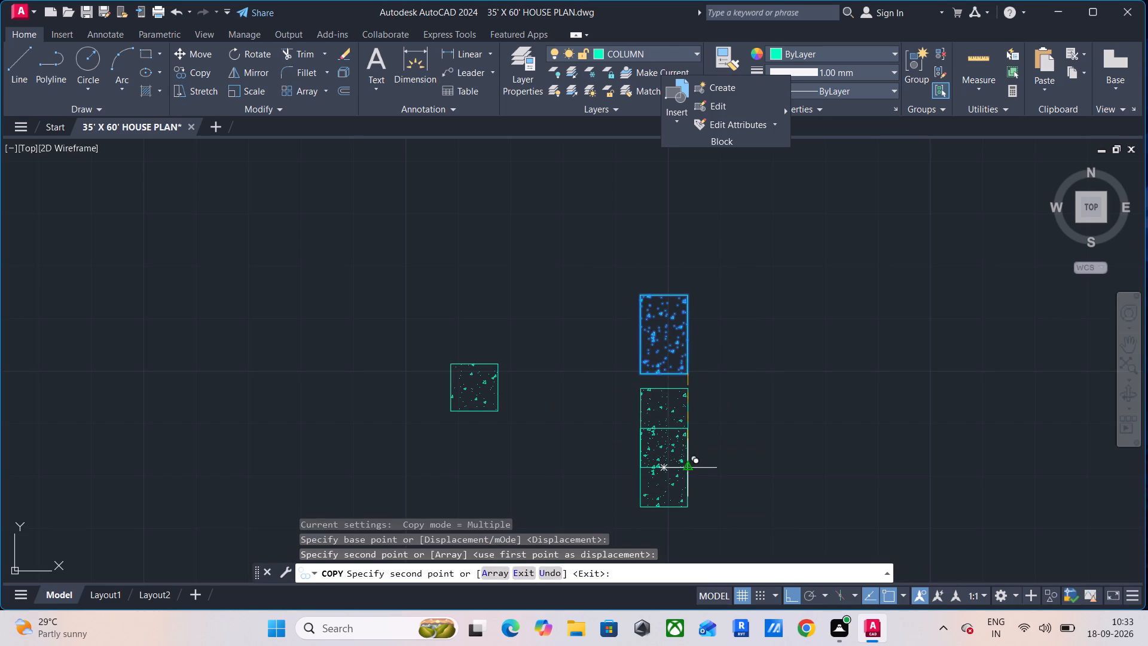
key(Escape)
Define the upper rectangular column and its hatch as block "colum 1", based at its lower-left corner and opened in the block editor.
drag(722, 269, 715, 278)
click(572, 396)
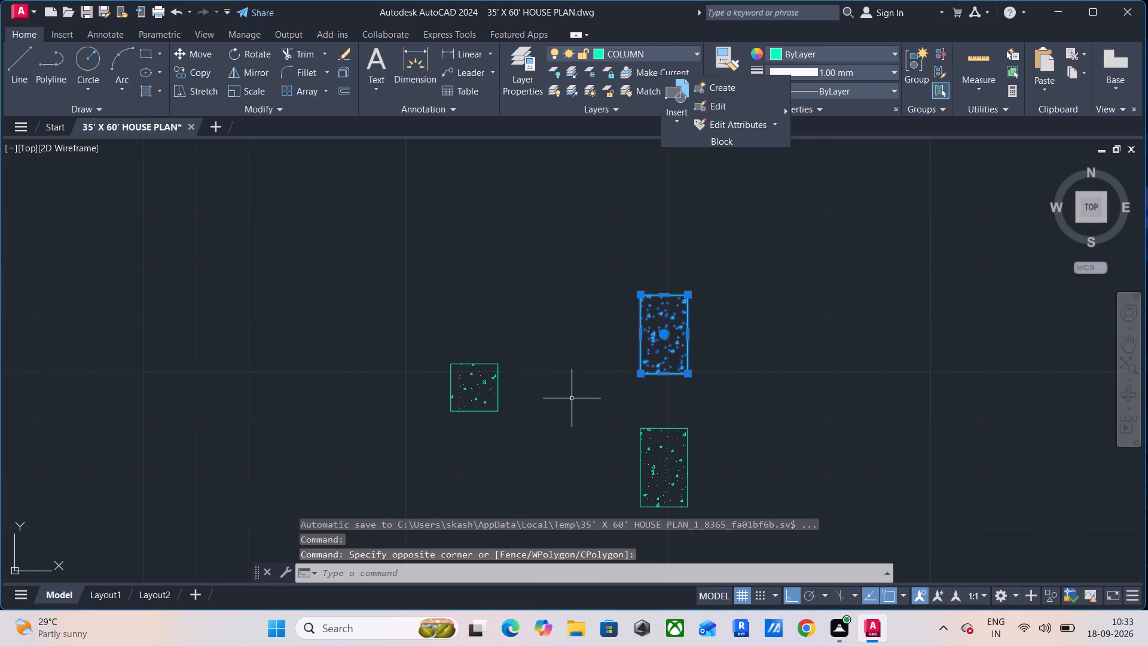
text(b)
key(space)
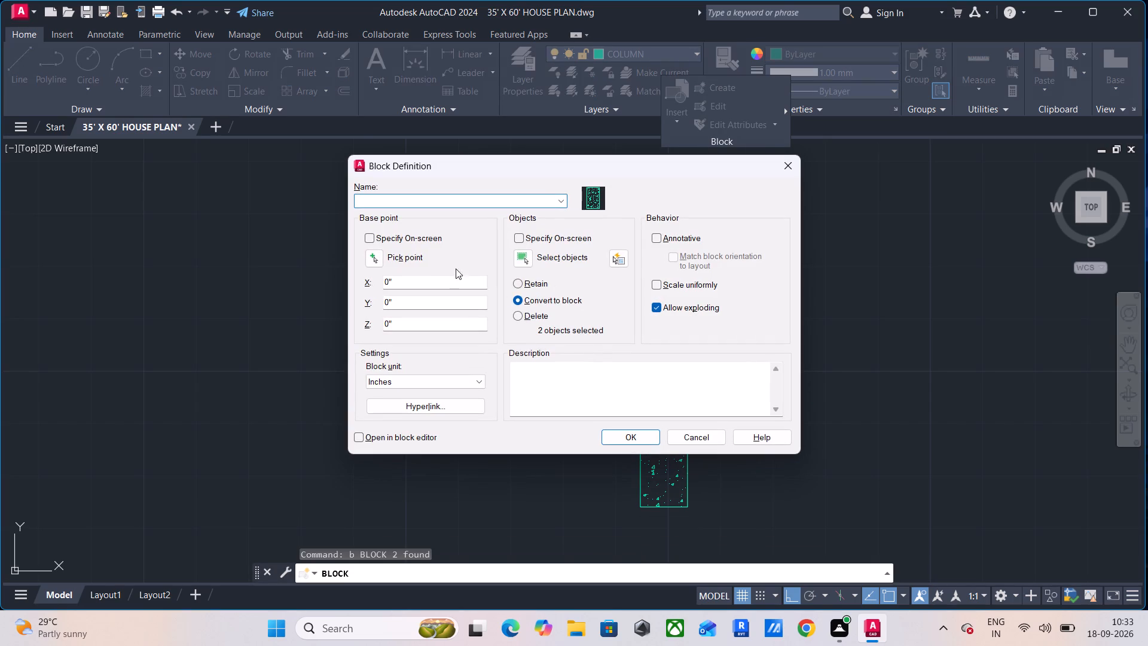
click(372, 257)
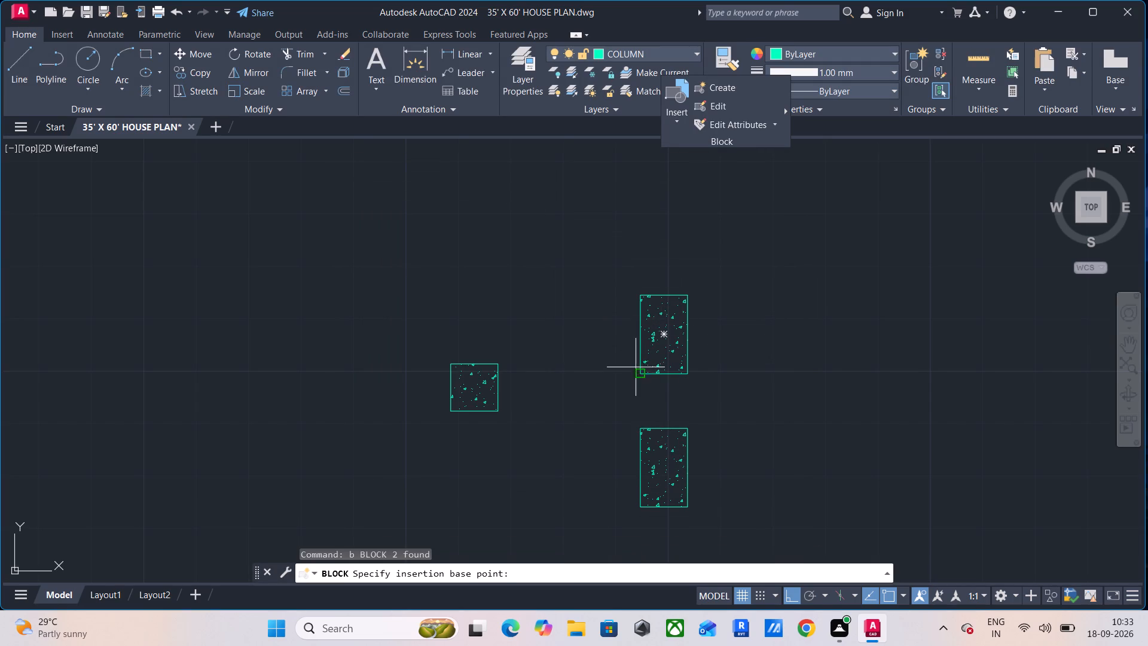
click(640, 370)
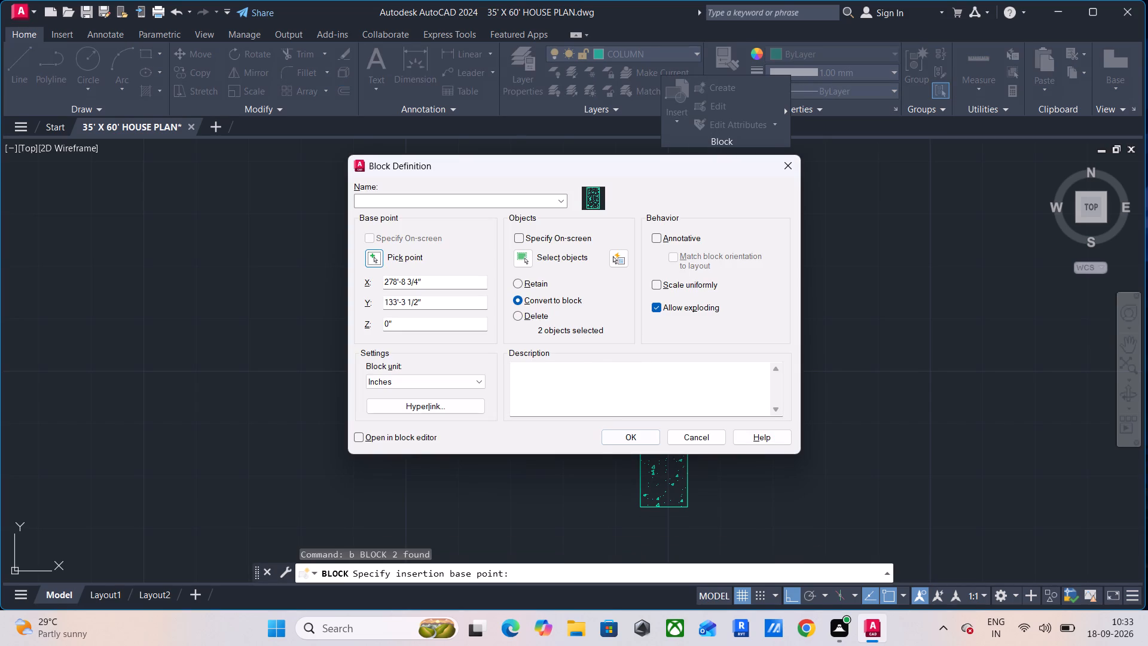
text(column)
key(space)
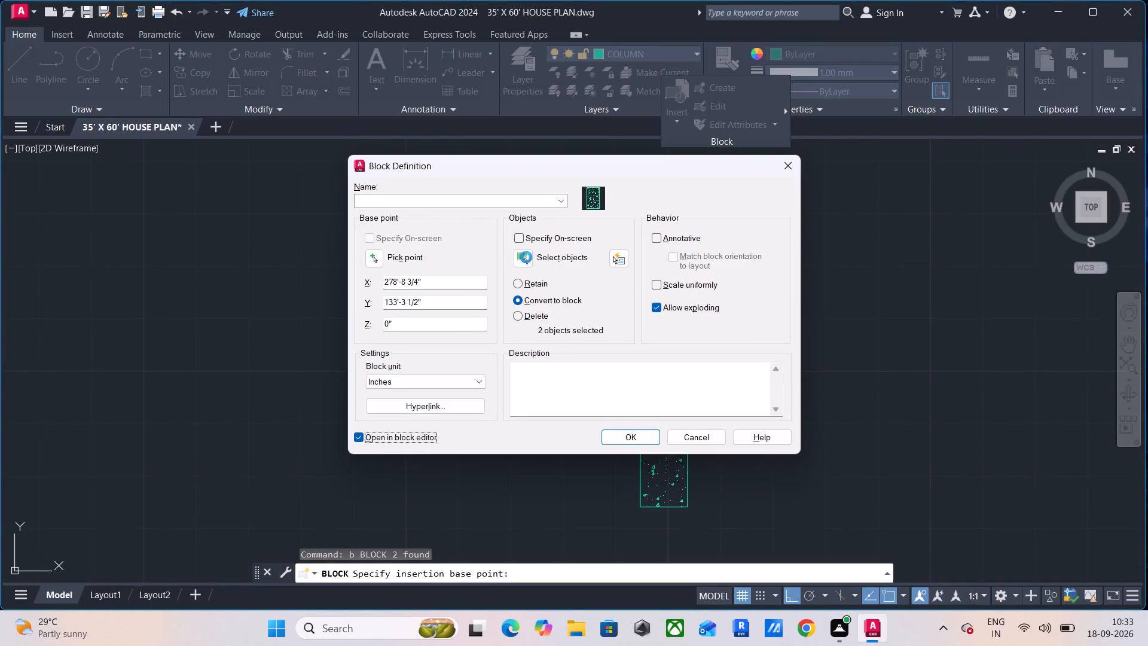
click(740, 167)
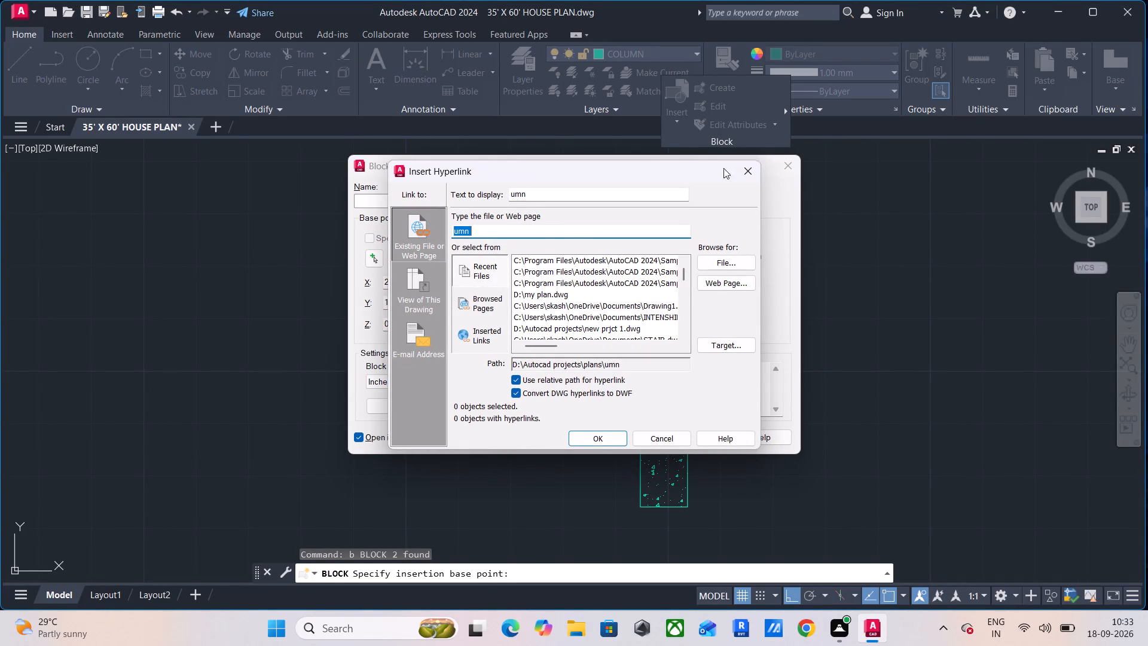
click(431, 196)
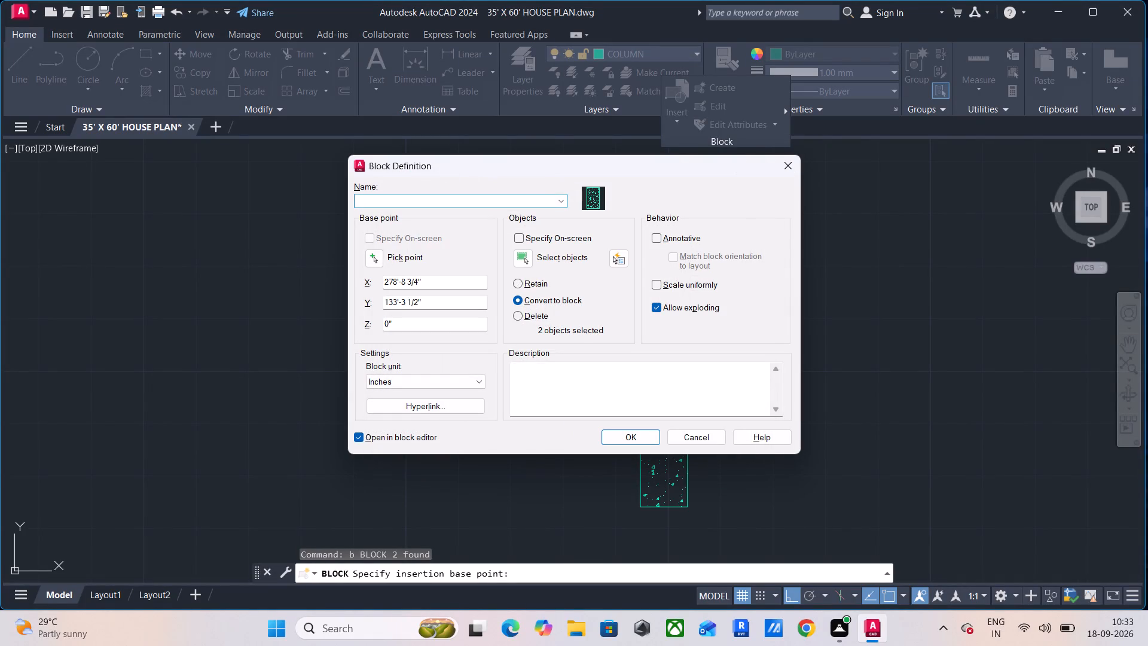
text(co)
key(l)
text(um)
key(space)
key(1)
click(626, 431)
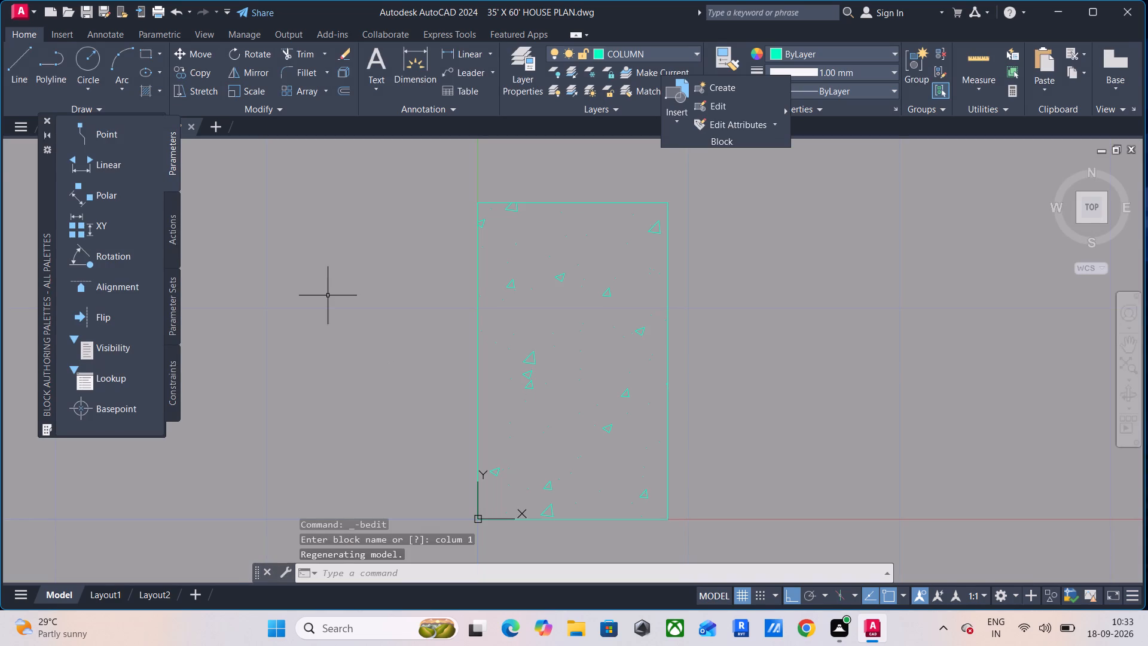
Close the block editor and discard the changes to colum 1.
scroll(328, 295, down, 3)
middle_drag(463, 379, 634, 391)
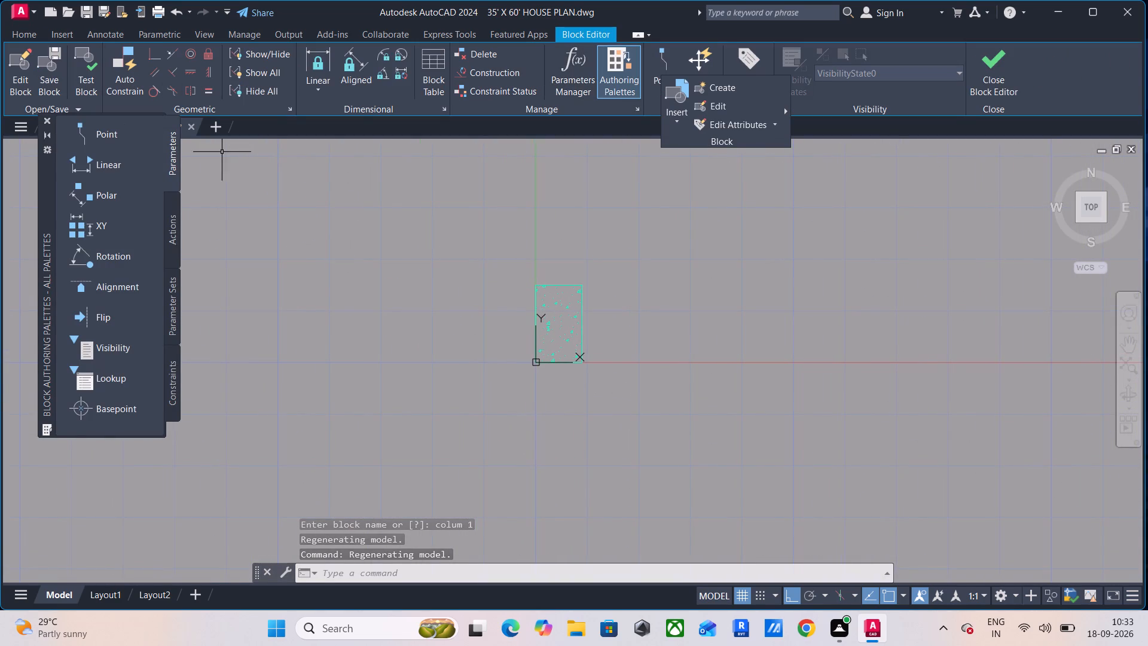
key(Escape)
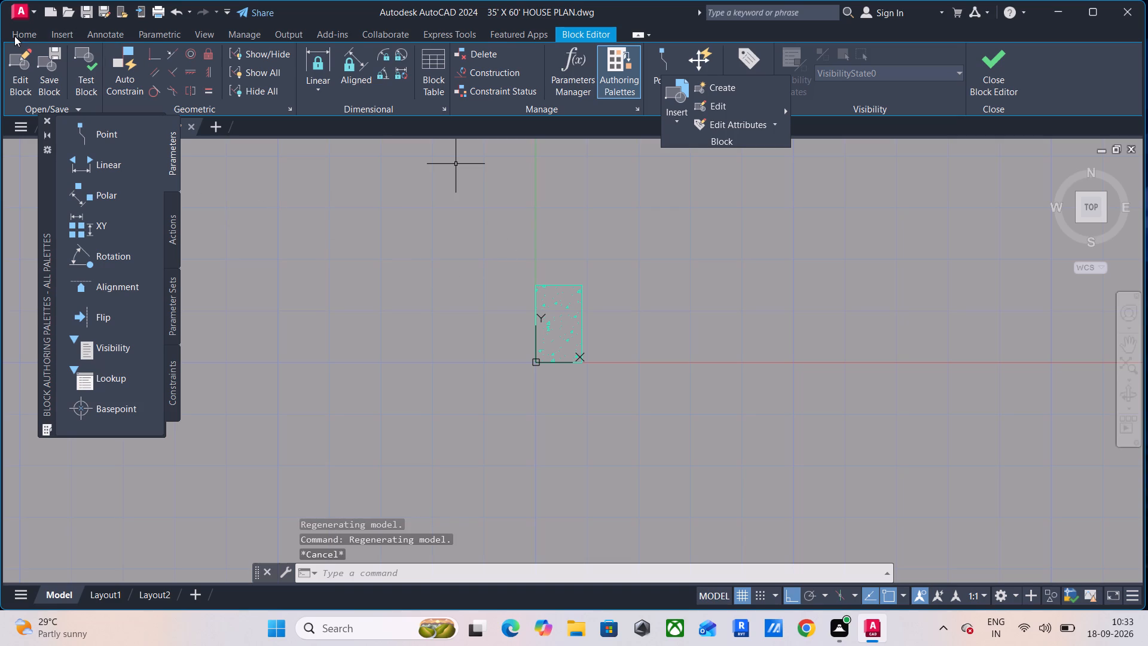
click(14, 35)
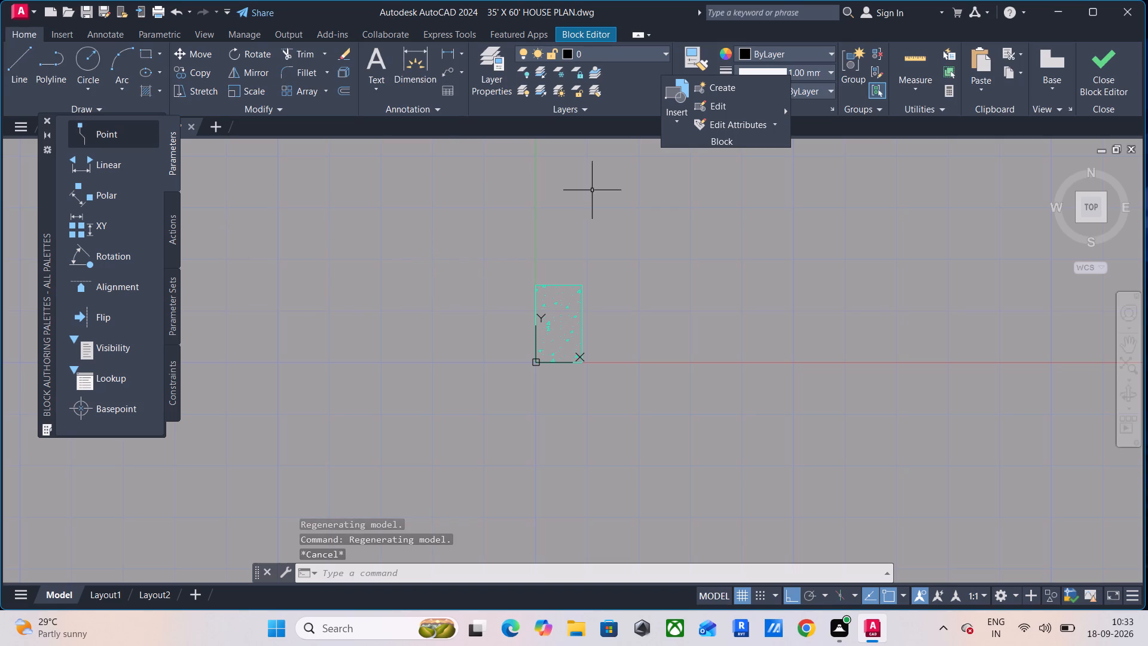
key(Escape)
key(Escape)
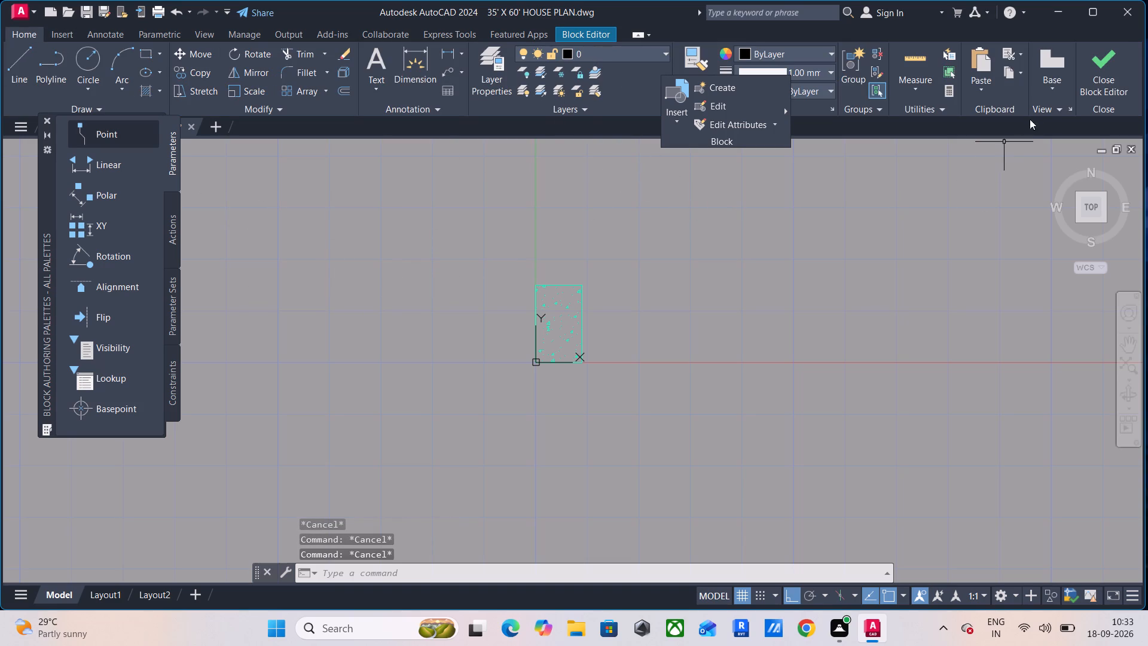
click(1098, 71)
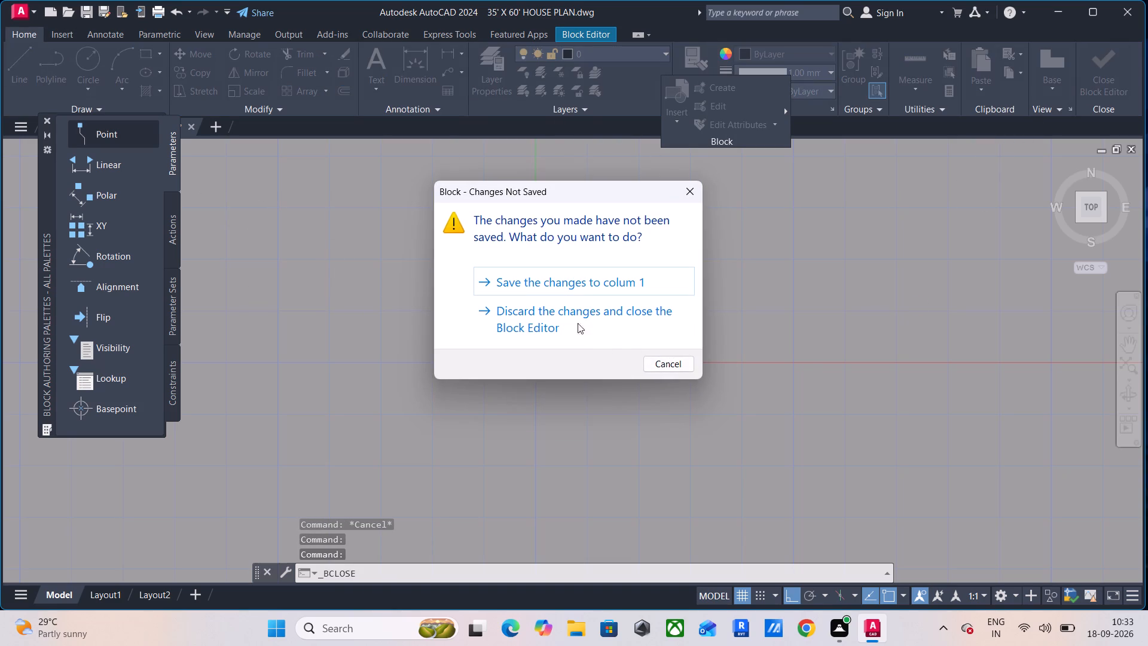
click(549, 315)
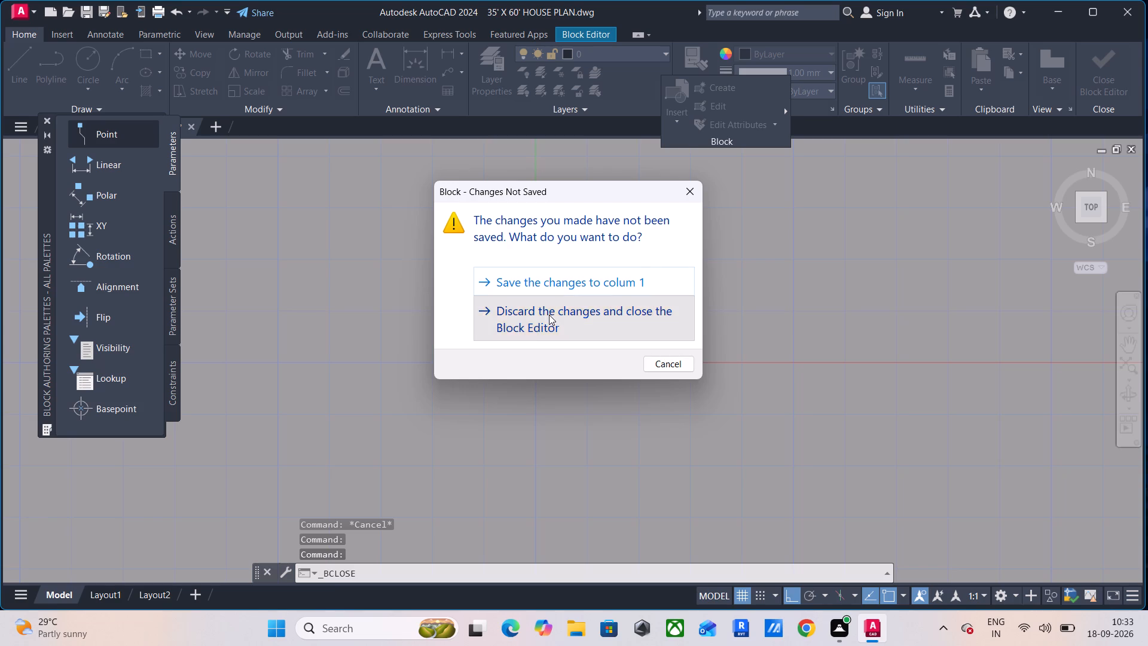
Copy the rectangular column block by its lower-left corner to the wall junction below the BROOM 1 and BACK YARD dividing wall.
click(705, 273)
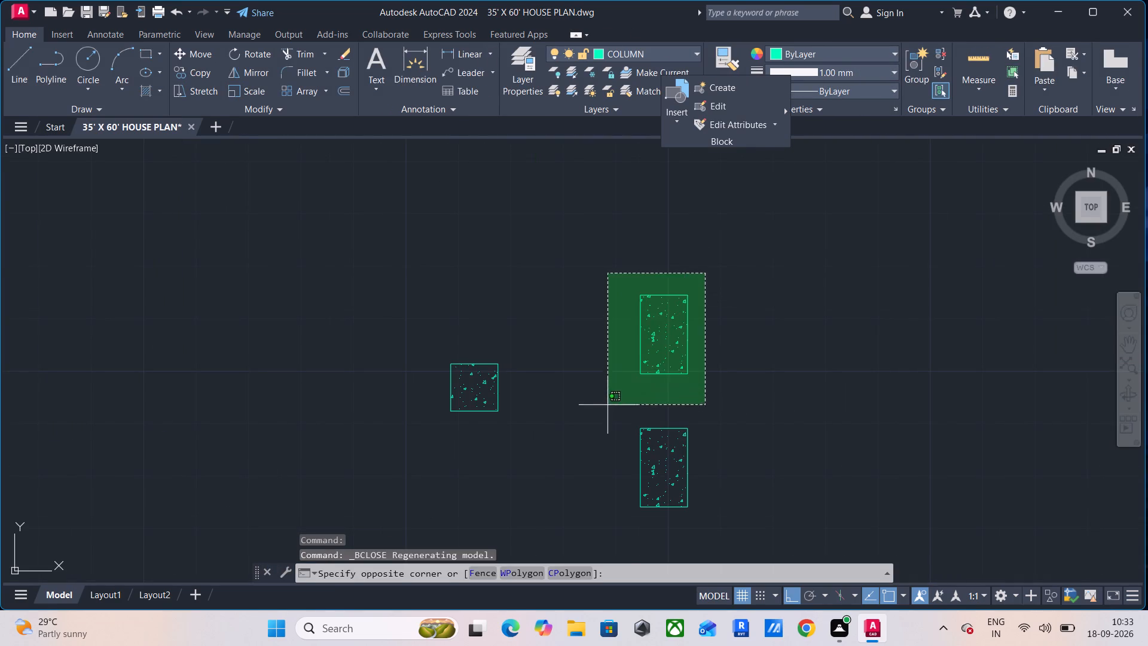
click(598, 420)
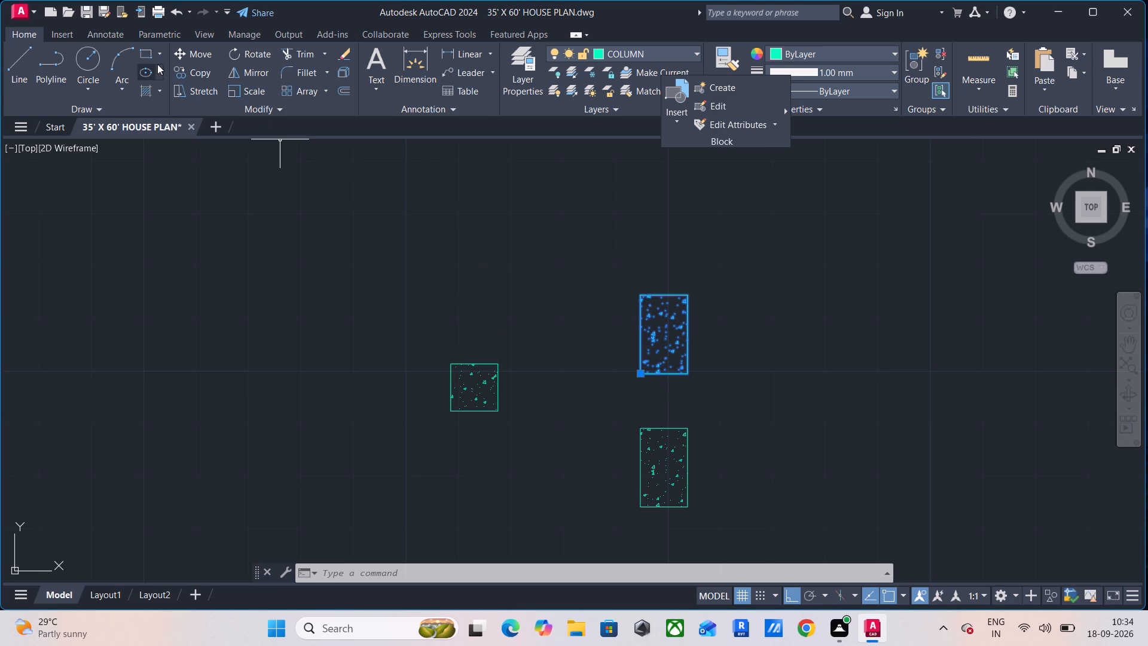
click(180, 72)
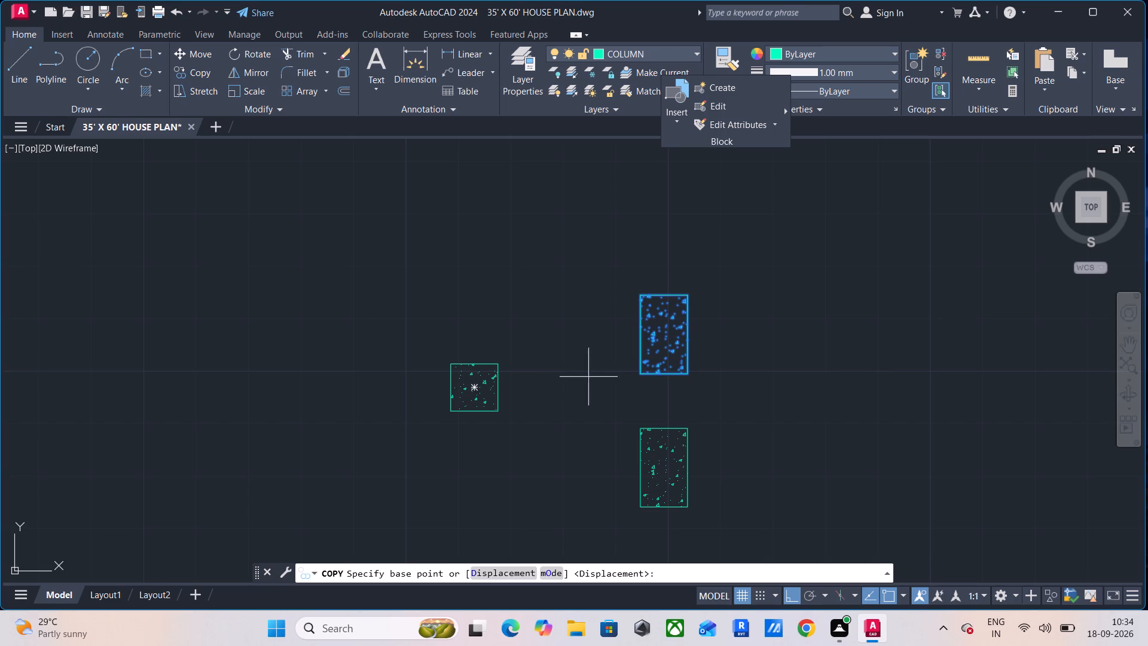
click(639, 373)
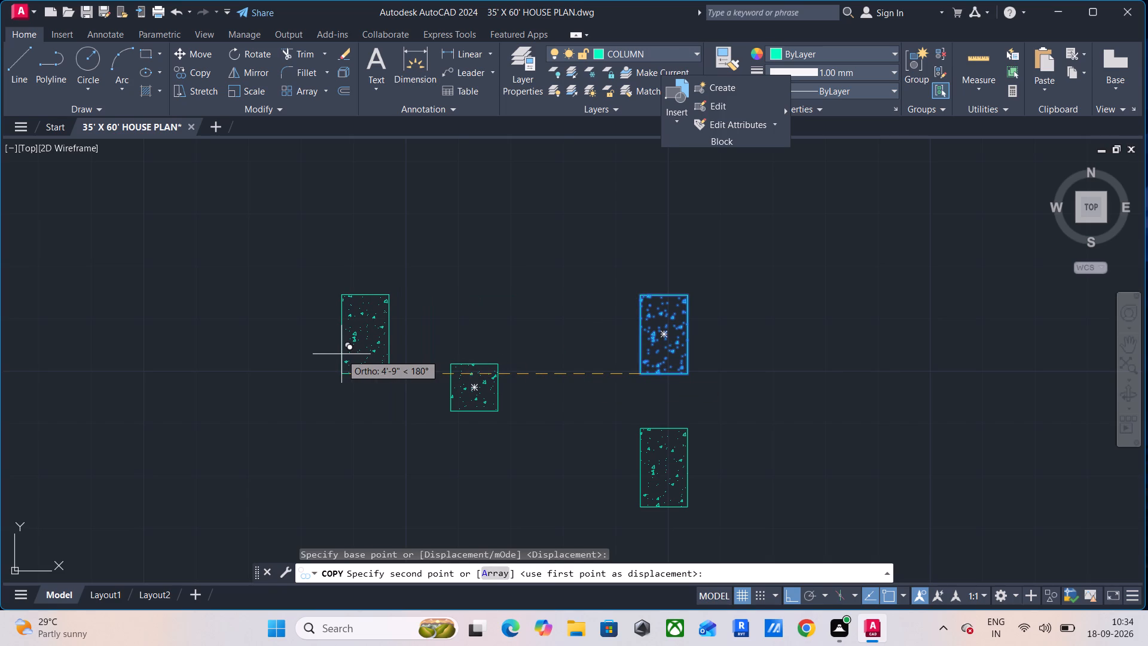
scroll(319, 337, down, 4)
middle_drag(353, 363, 598, 400)
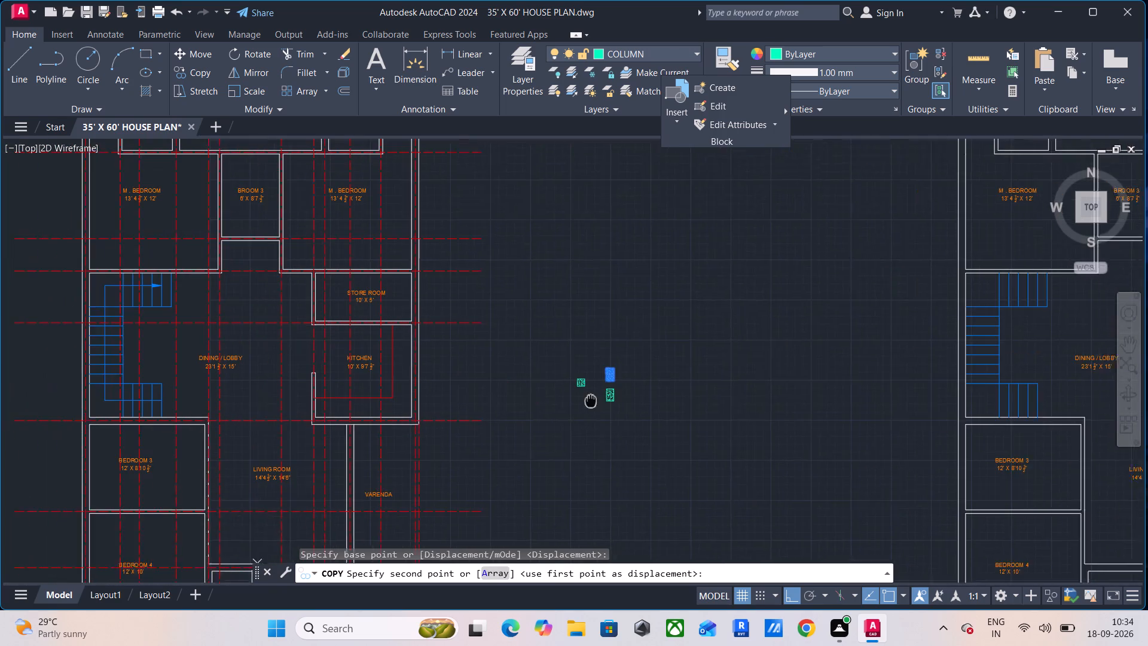
middle_drag(598, 400, 650, 400)
middle_drag(324, 278, 328, 331)
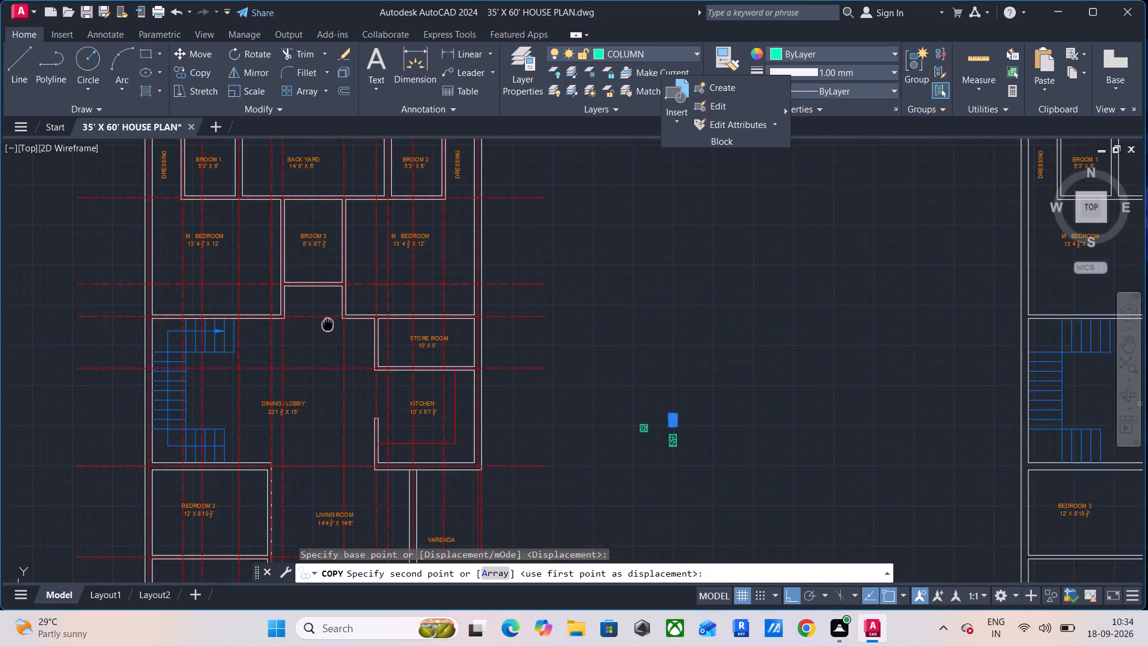
middle_drag(328, 331, 435, 479)
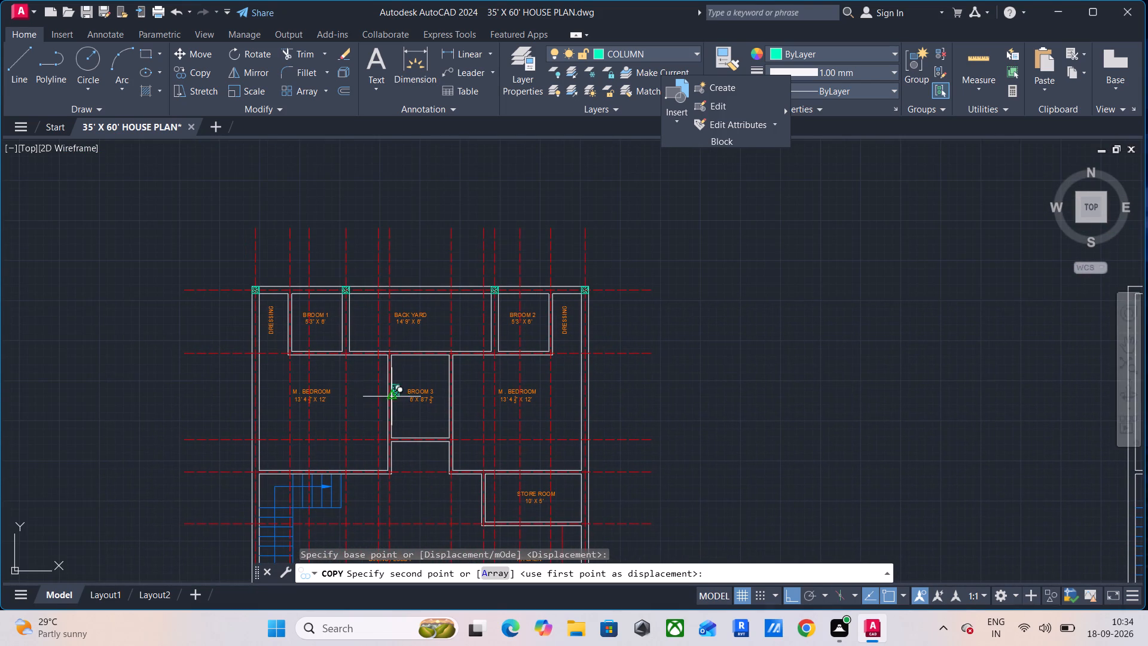
scroll(339, 350, up, 5)
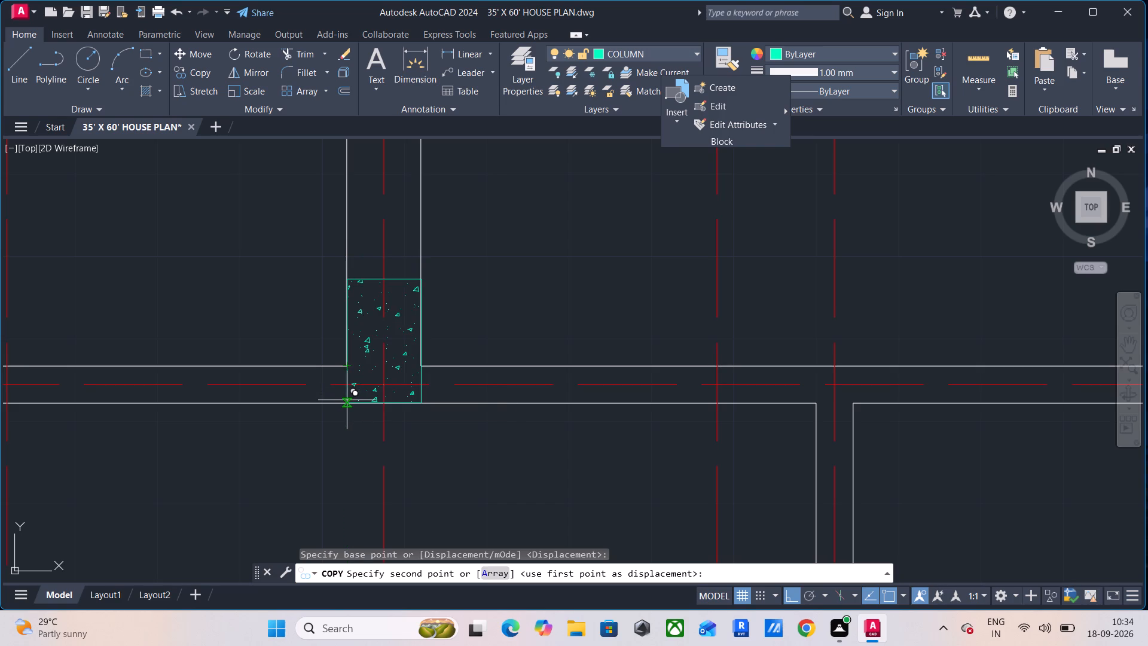
click(347, 401)
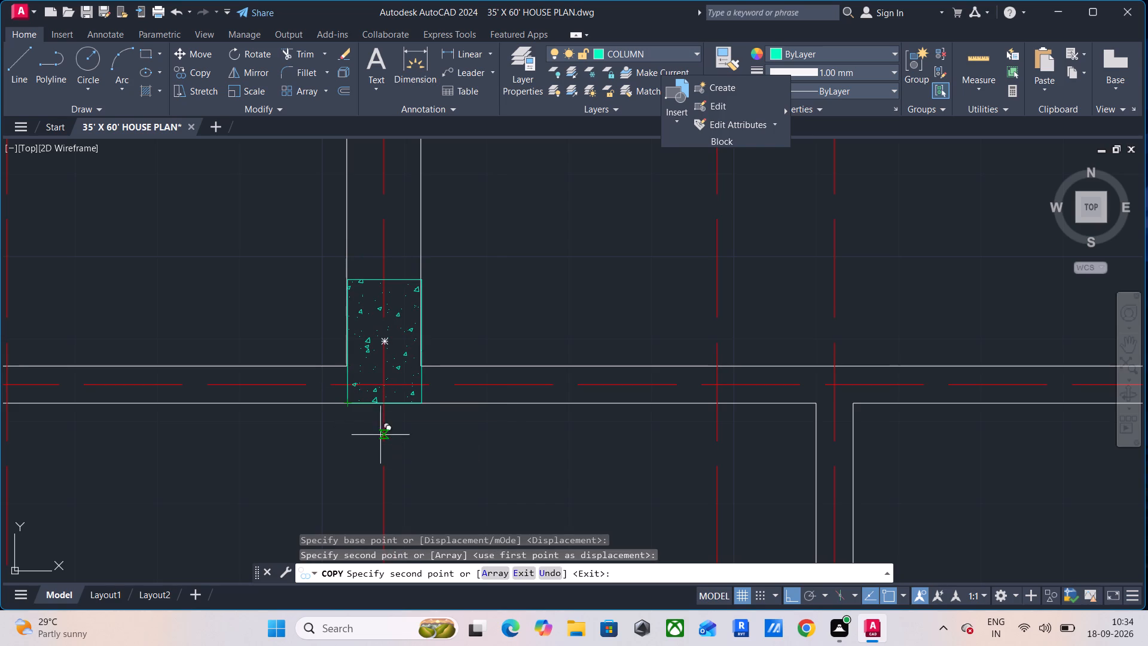
scroll(410, 271, up, 4)
scroll(533, 322, down, 2)
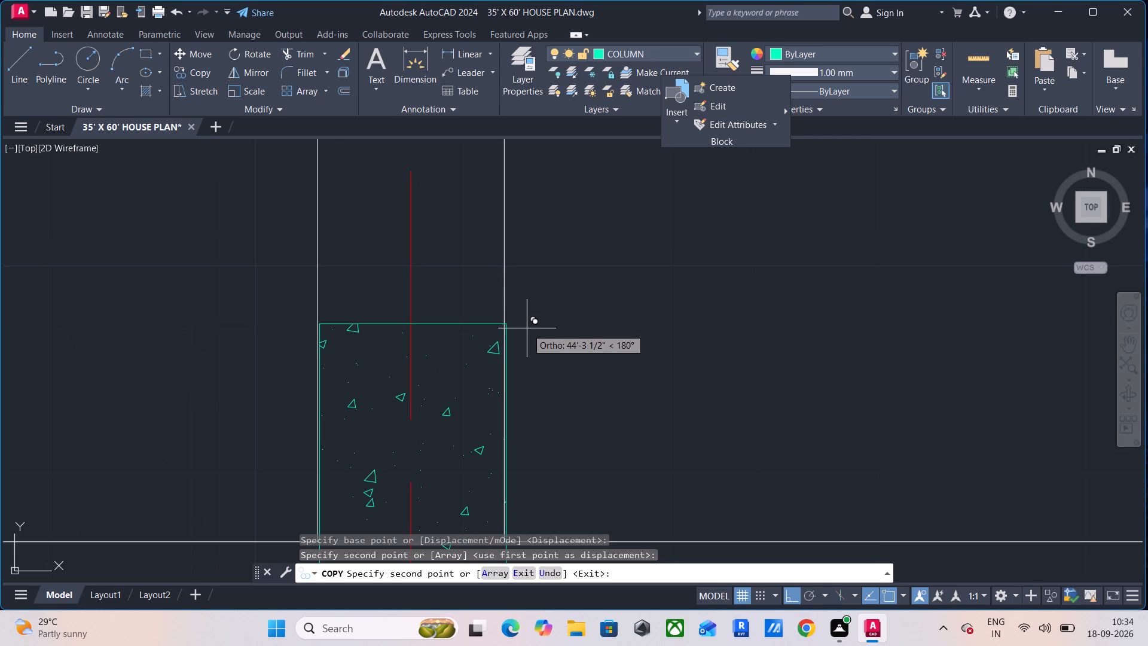
middle_drag(549, 346, 550, 346)
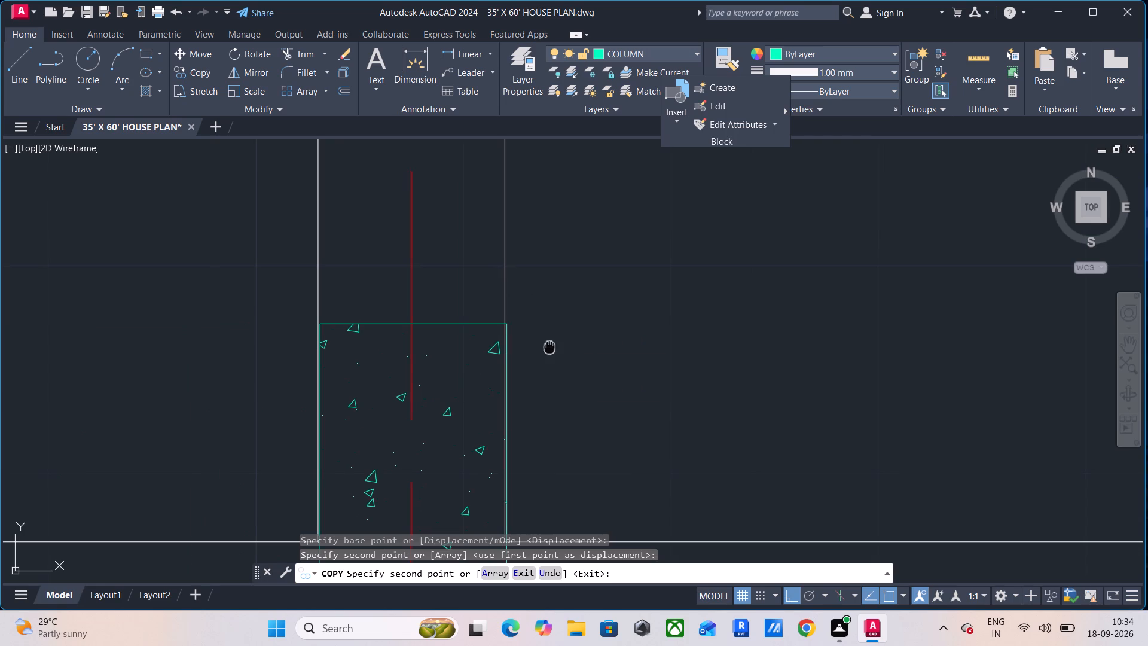
middle_drag(550, 346, 622, 292)
key(Escape)
key(Escape)
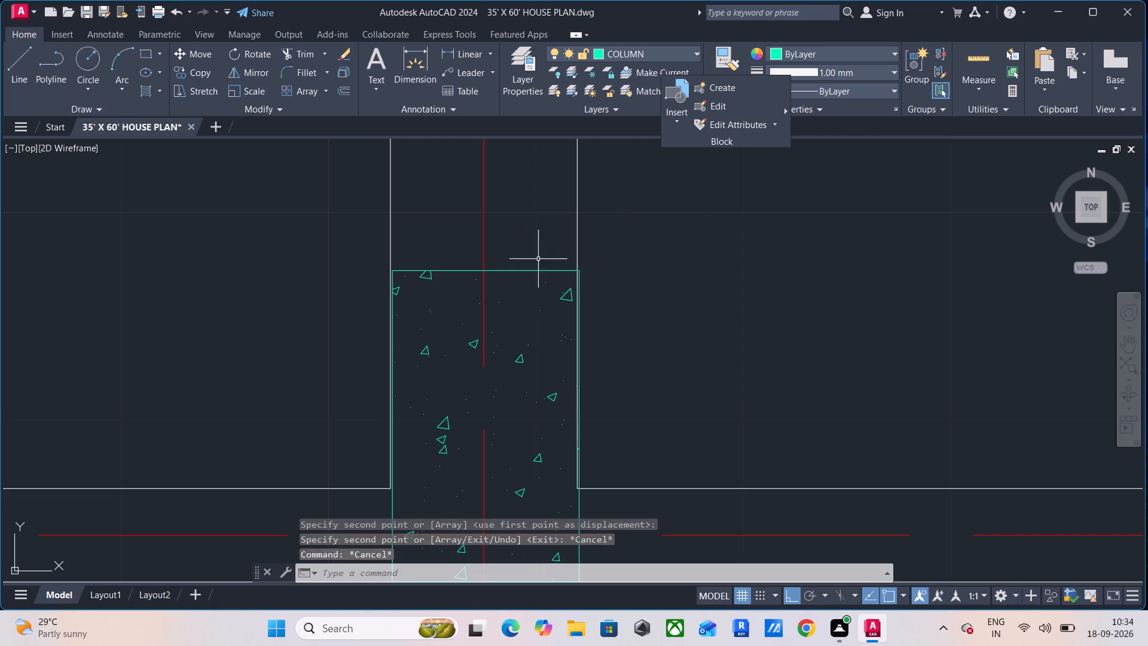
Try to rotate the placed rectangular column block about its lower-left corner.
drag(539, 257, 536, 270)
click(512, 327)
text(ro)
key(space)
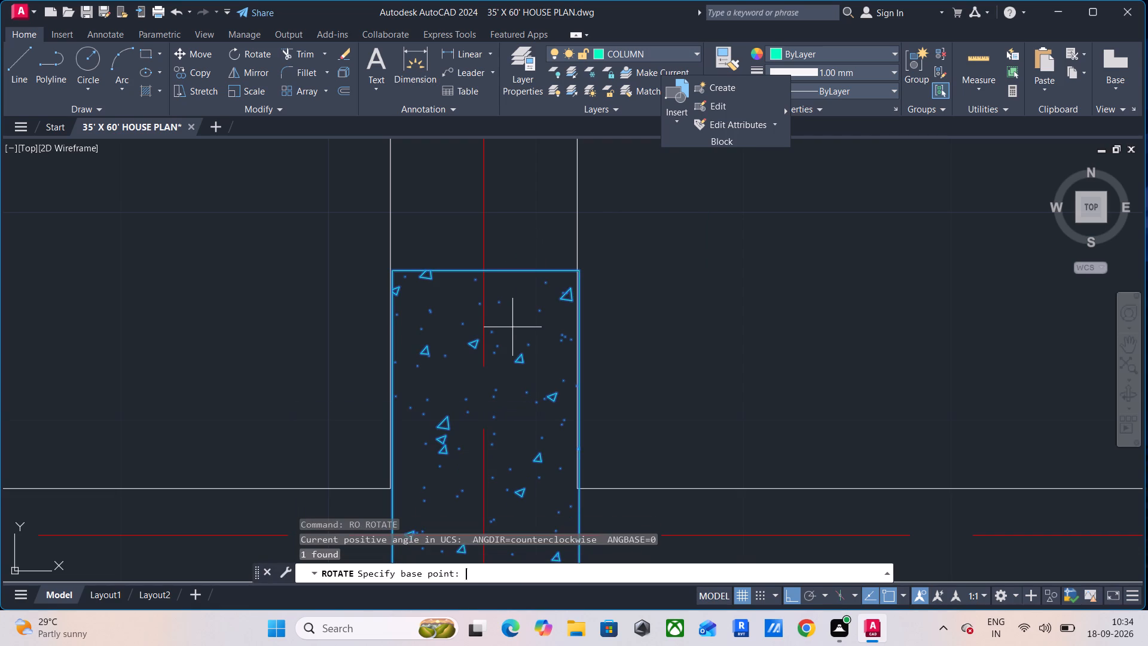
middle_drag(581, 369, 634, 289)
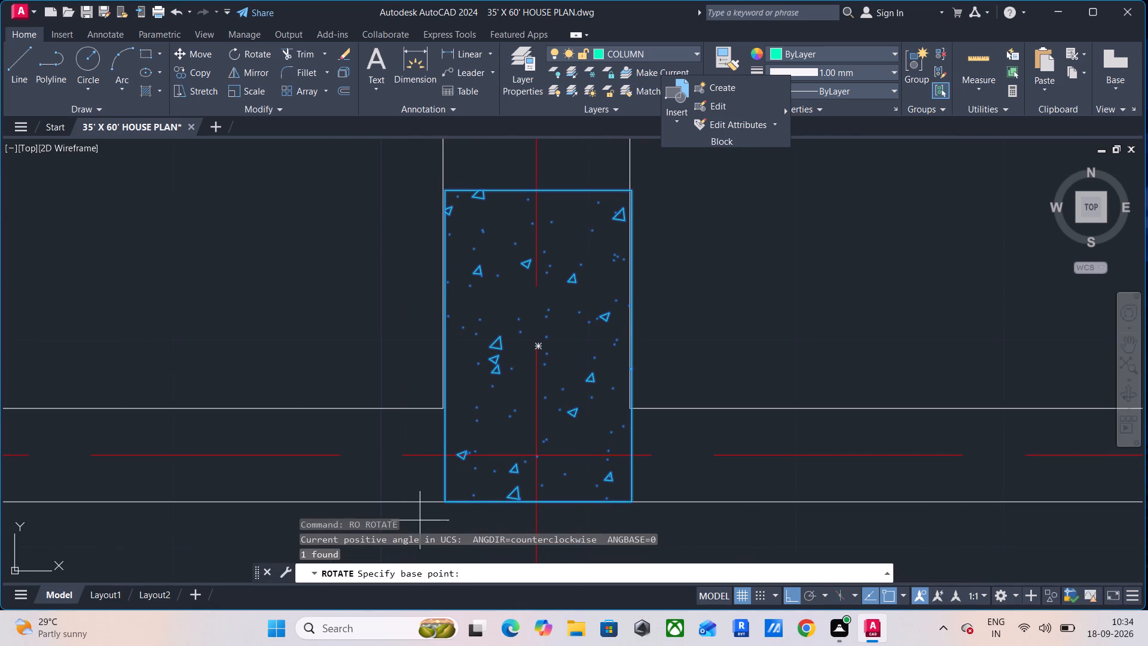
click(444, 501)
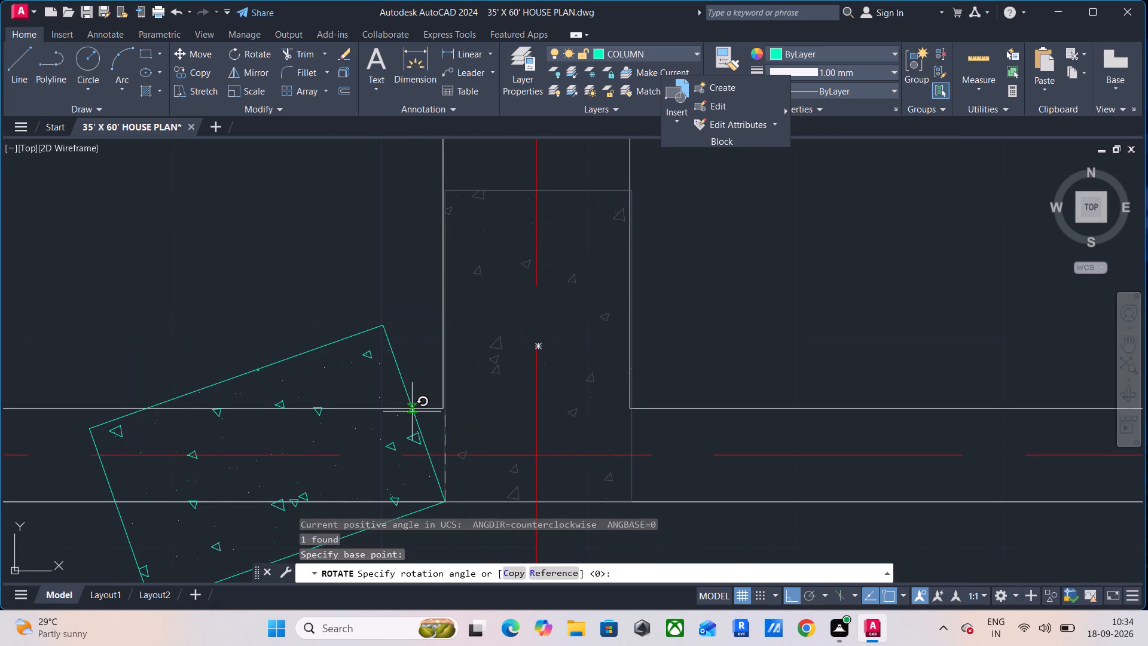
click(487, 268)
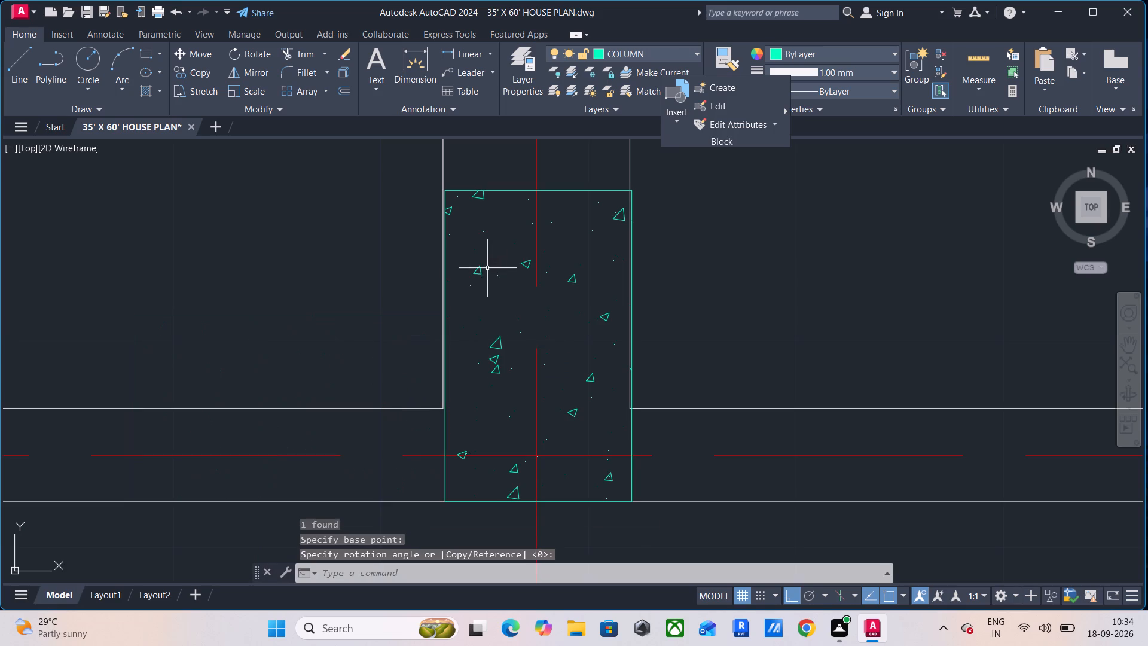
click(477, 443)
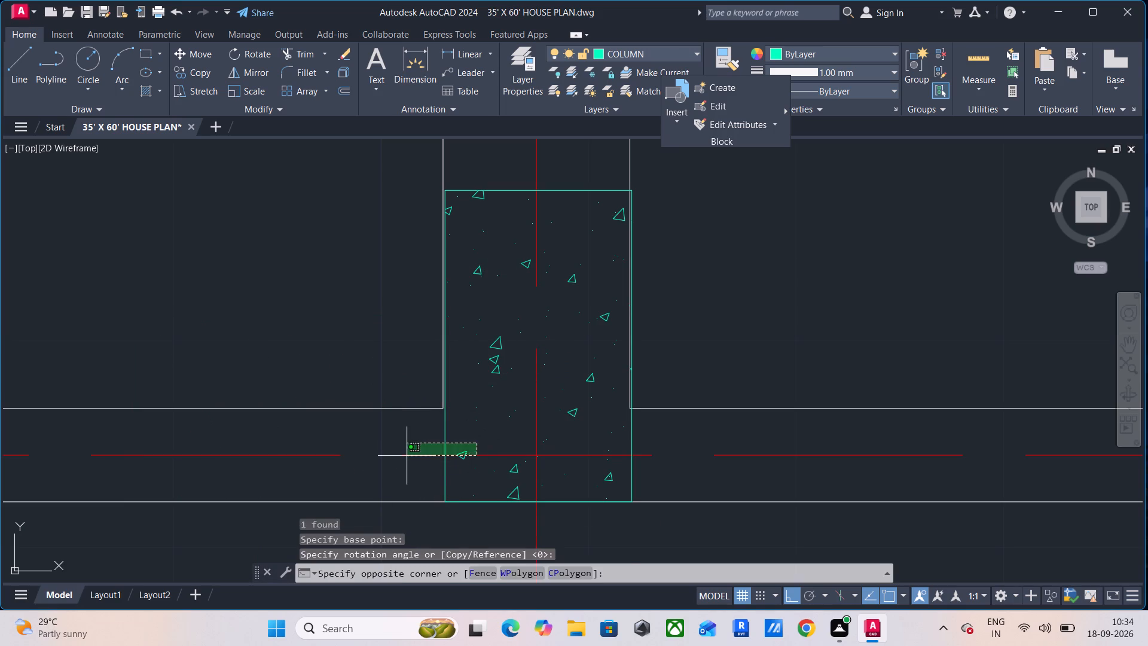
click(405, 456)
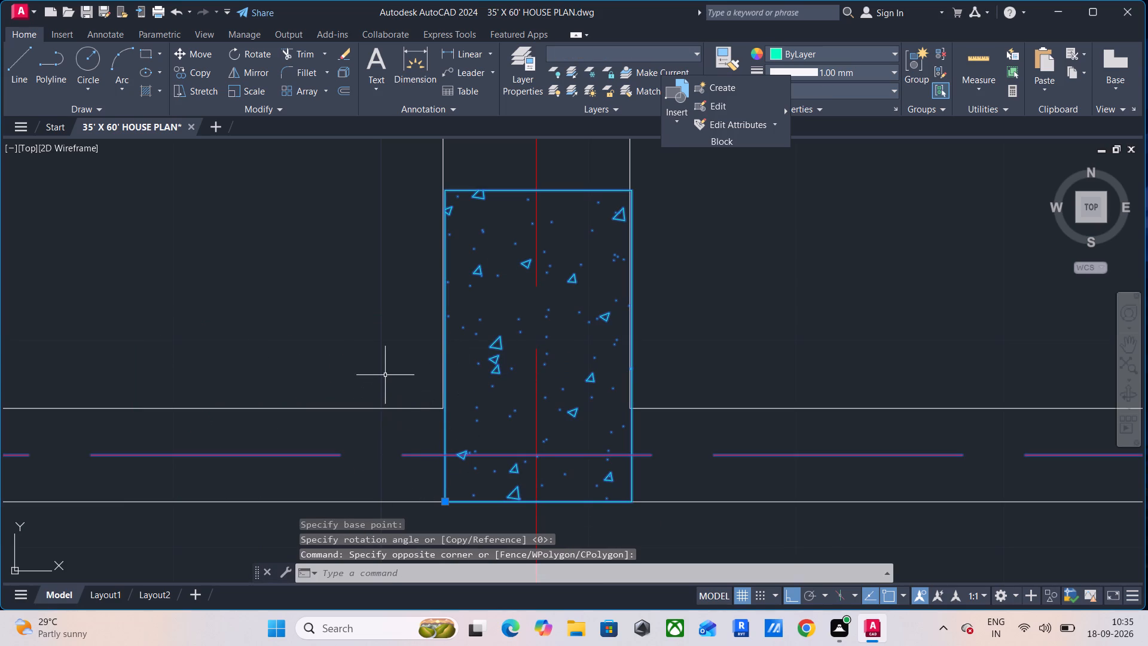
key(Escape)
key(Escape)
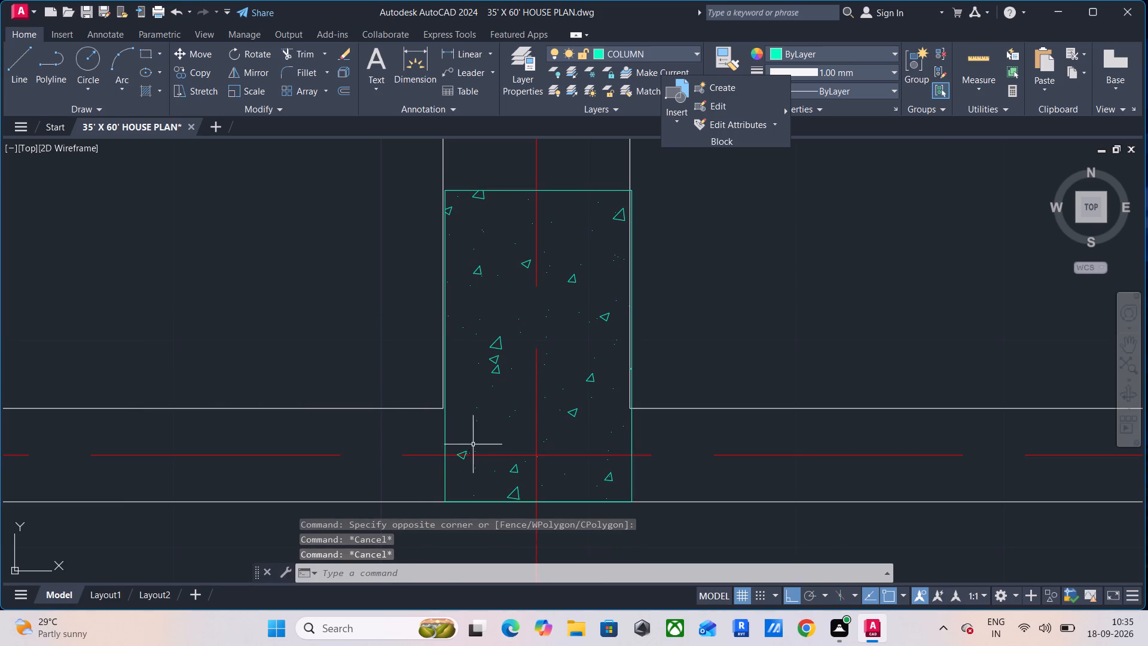
Rotate the rectangular column block below the BROOM 1 and BACK YARD dividing wall 270° about its upper-right corner.
click(478, 425)
click(427, 428)
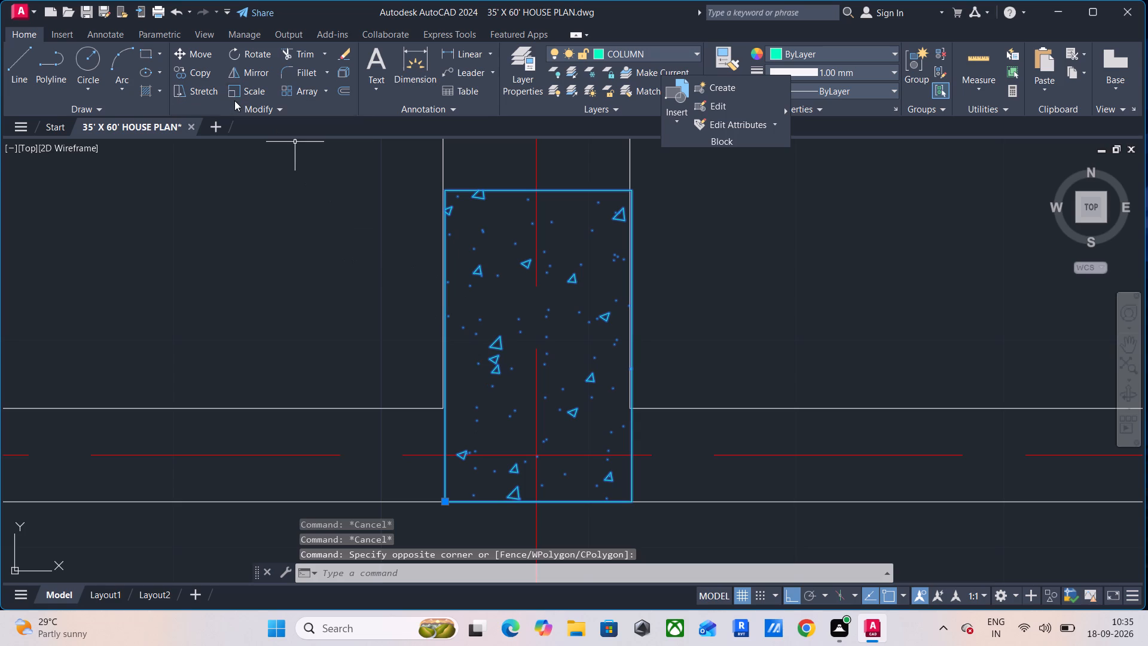
click(239, 62)
click(255, 57)
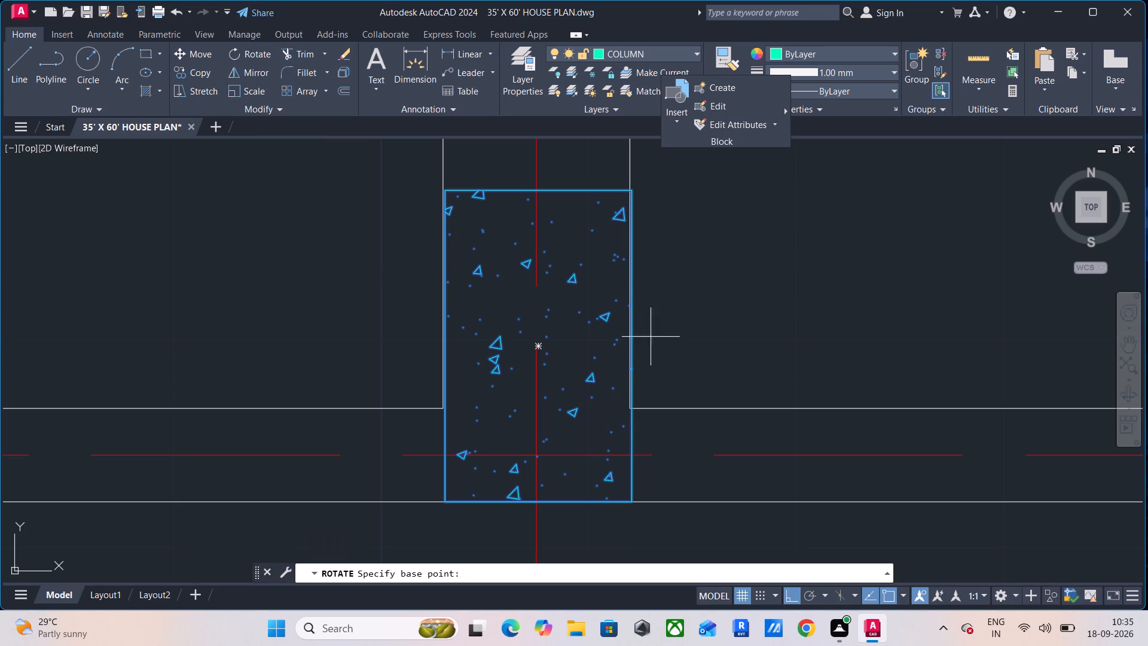
click(634, 187)
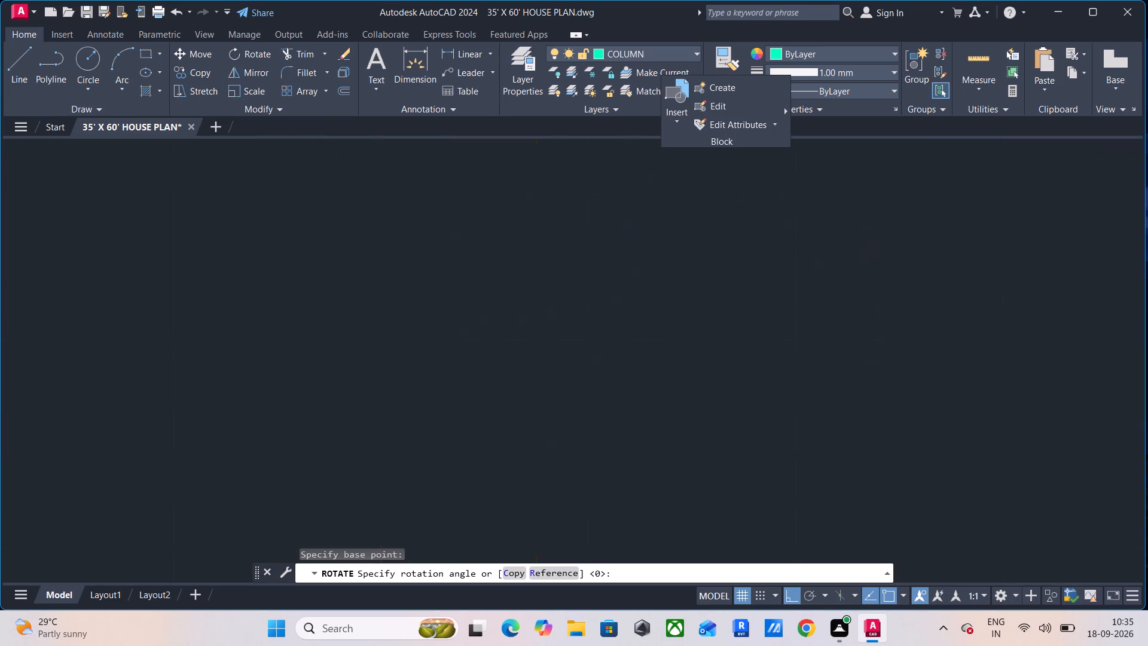
middle_drag(643, 531, 589, 377)
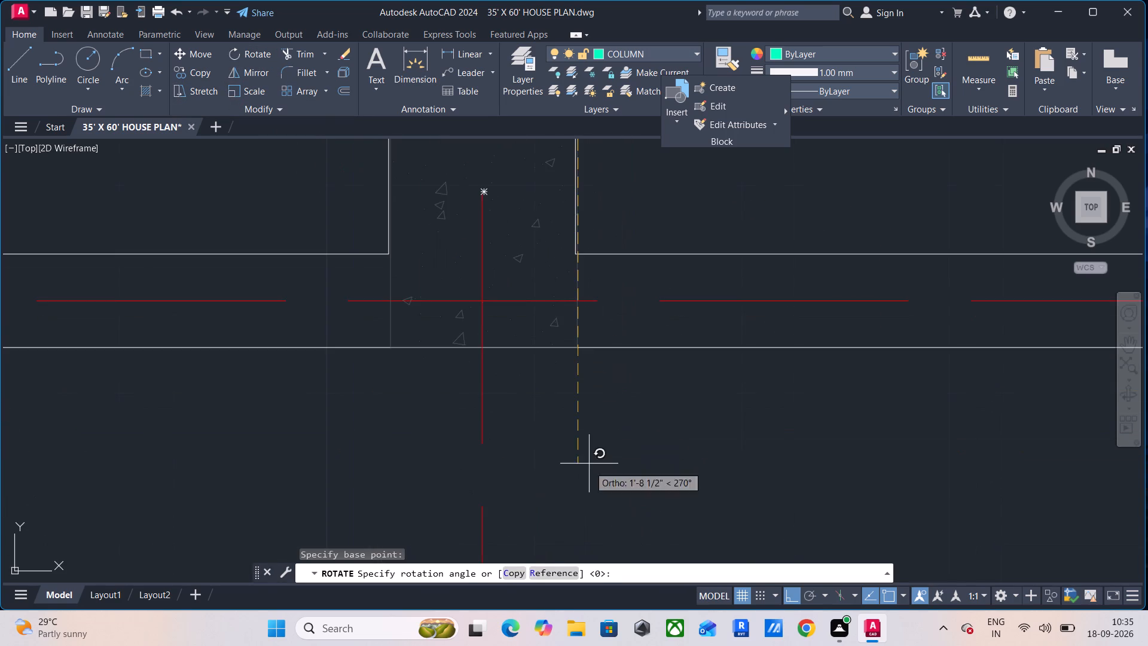
click(589, 467)
Move the rotated column block onto the BROOM 1 and BACK YARD wall junction, with its lower-left corner on the lower wall line.
scroll(595, 434, down, 3)
middle_drag(596, 416, 602, 494)
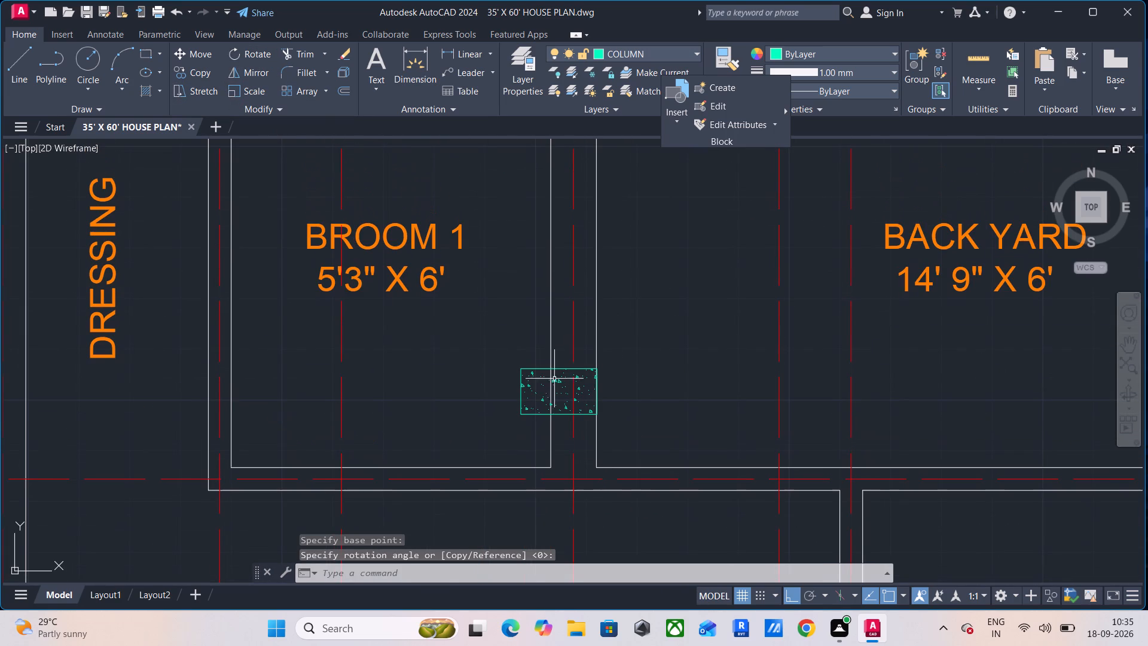
drag(537, 352, 536, 361)
click(508, 433)
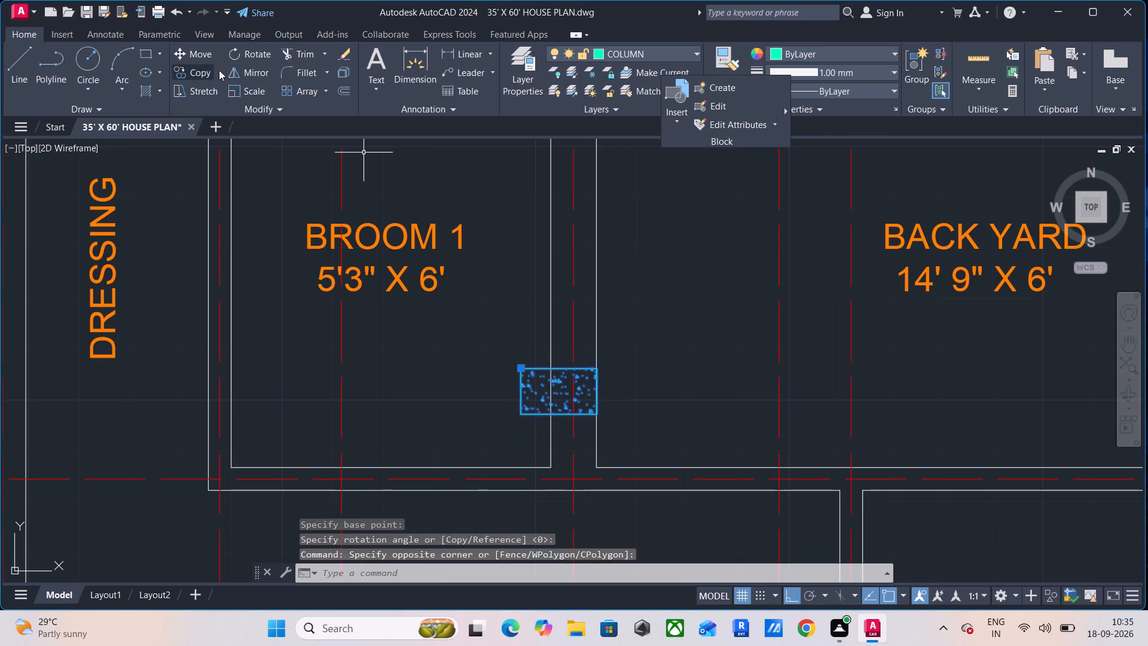
click(196, 58)
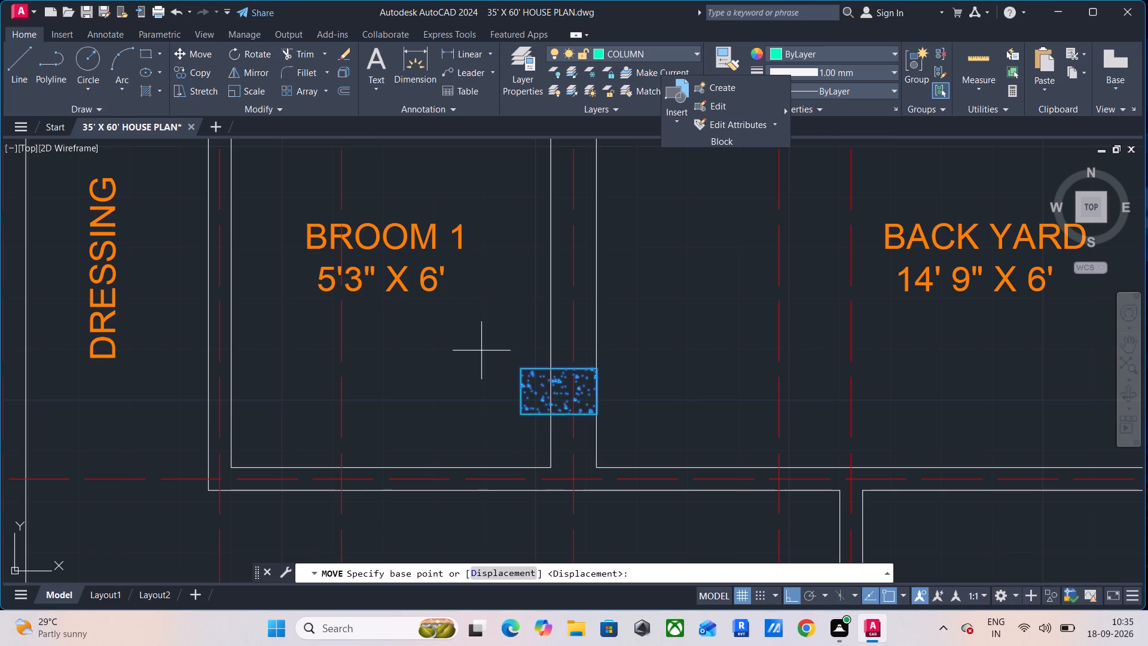
click(525, 369)
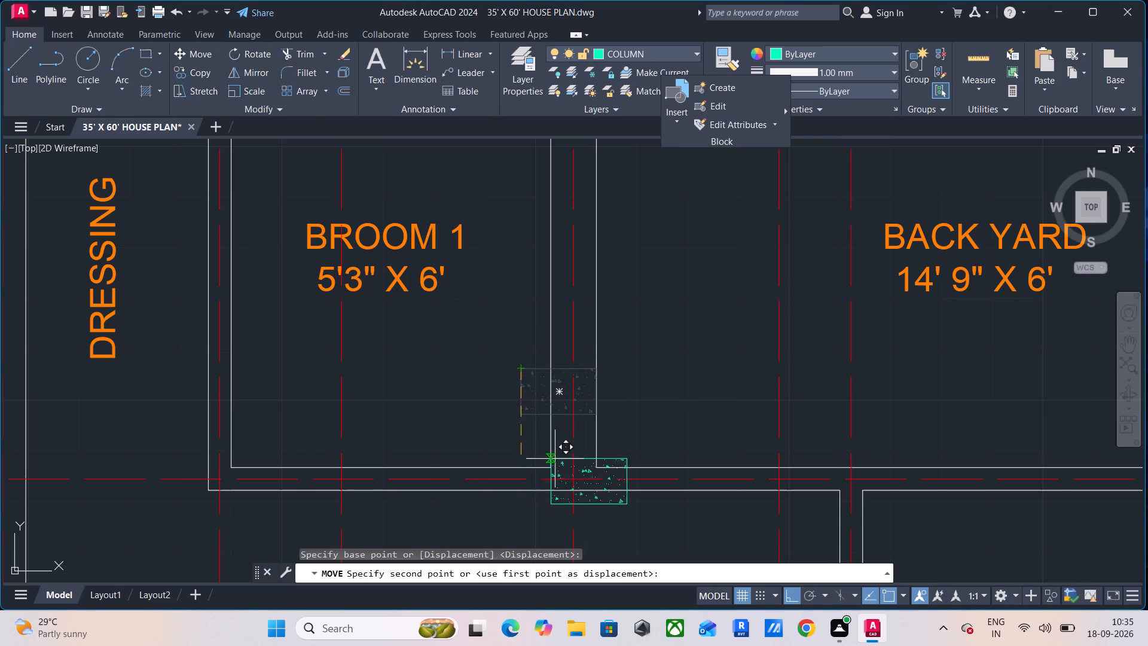
click(551, 467)
middle_drag(574, 465, 590, 330)
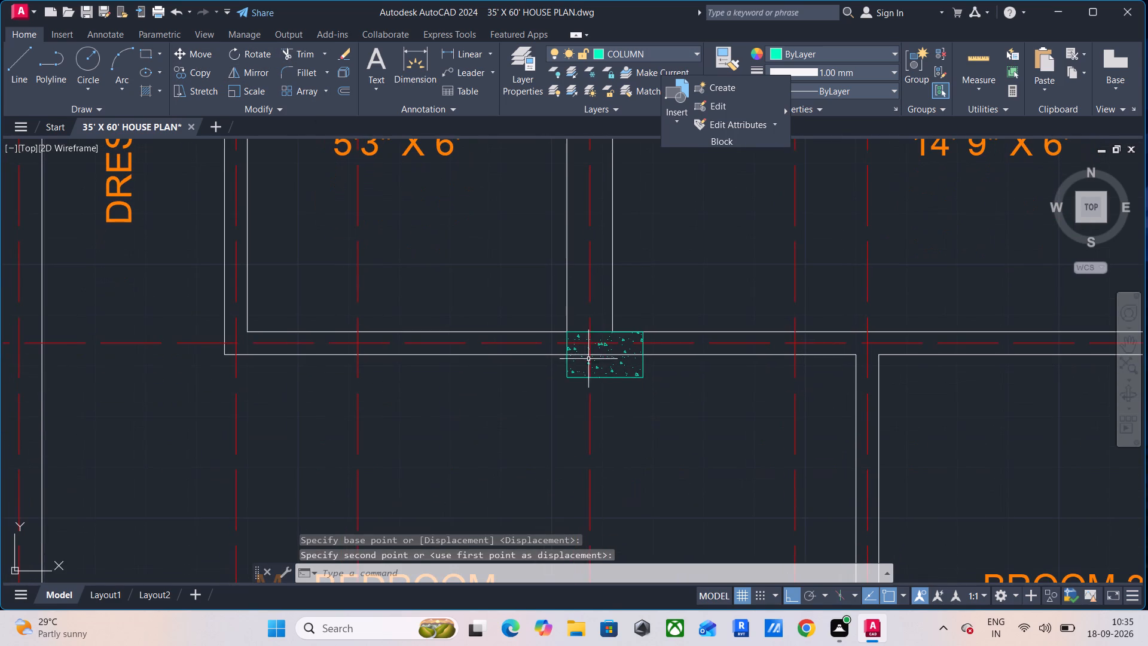
click(576, 376)
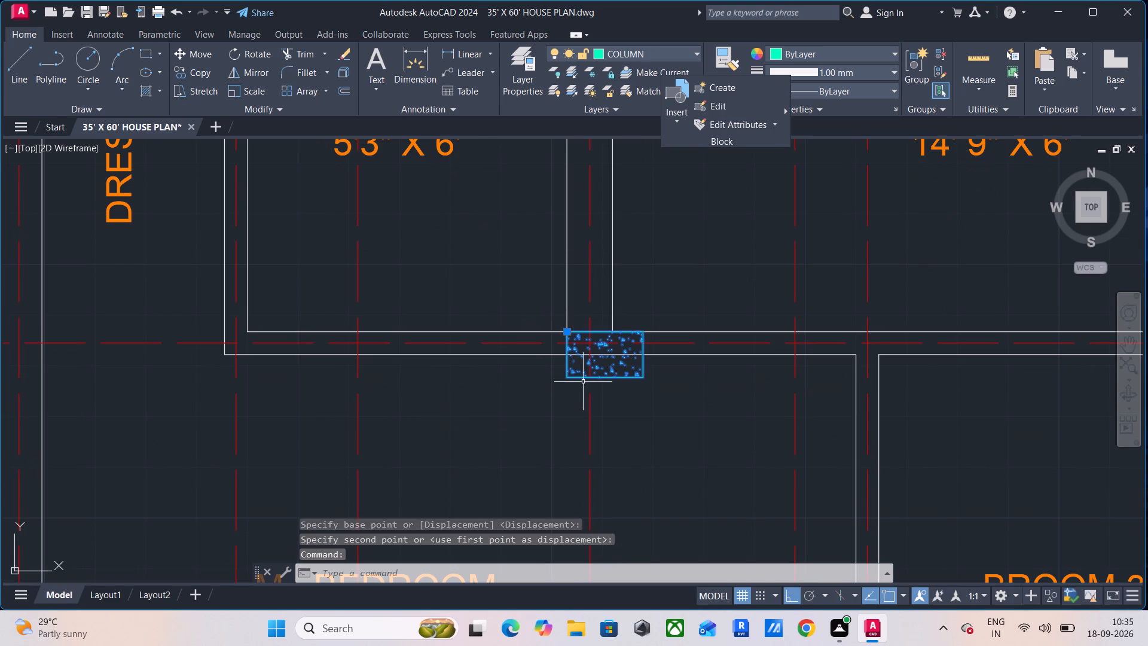
click(203, 54)
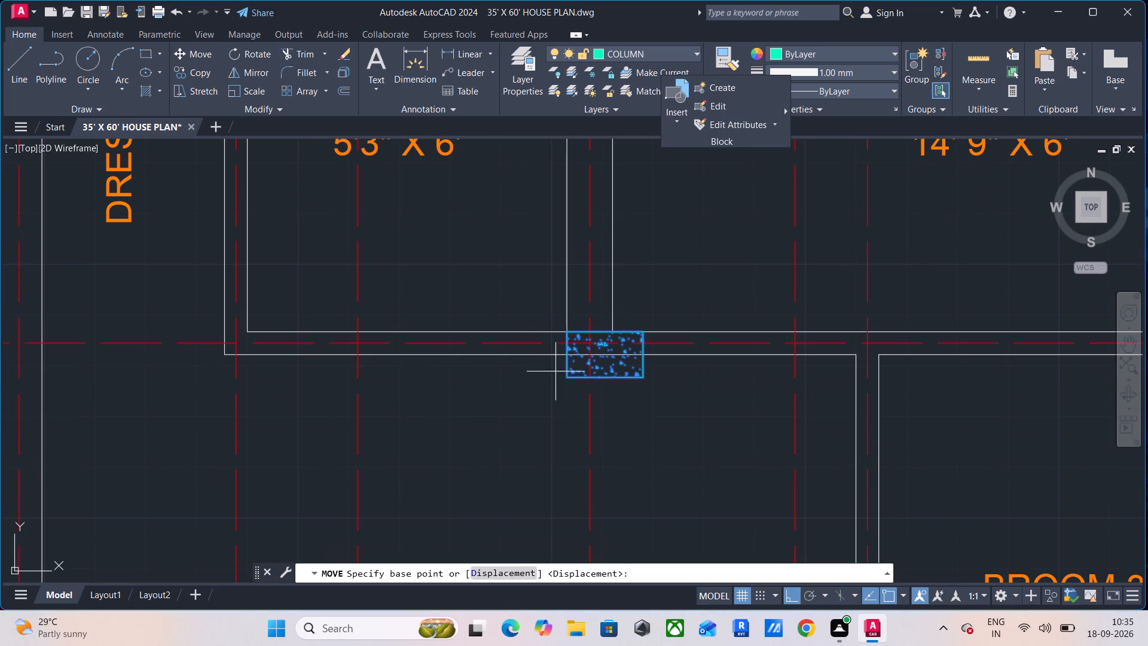
click(566, 376)
click(567, 354)
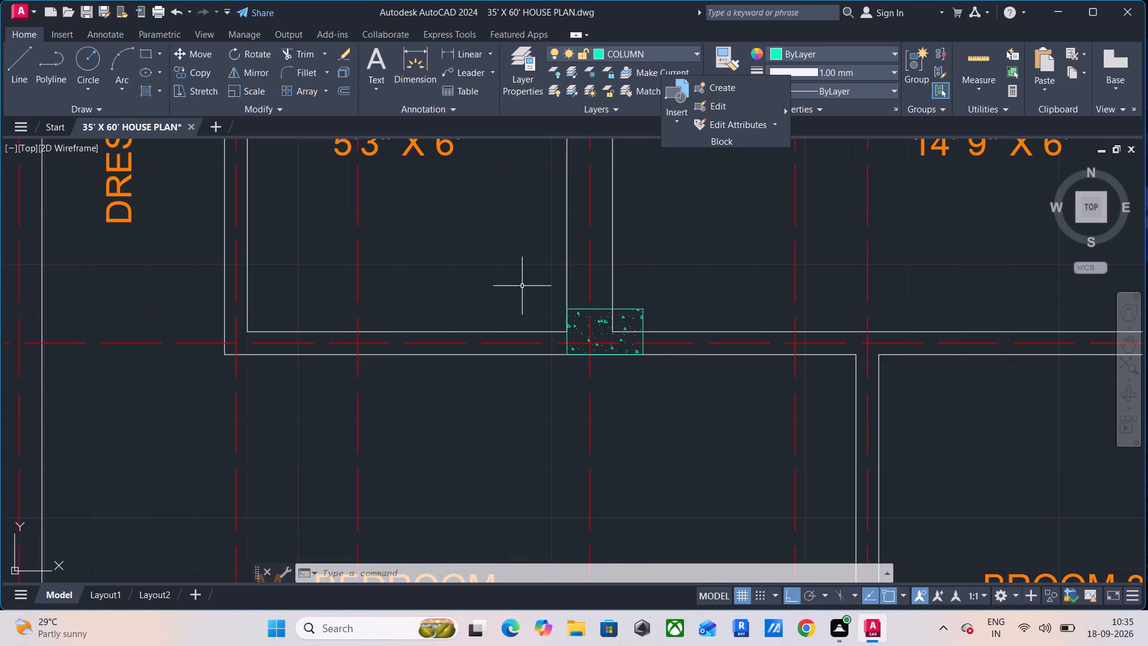
Copy the rotated column block by its upper-right corner horizontally to the junction below the BACK YARD and BROOM 2 dividing wall.
drag(513, 285, 518, 293)
click(696, 382)
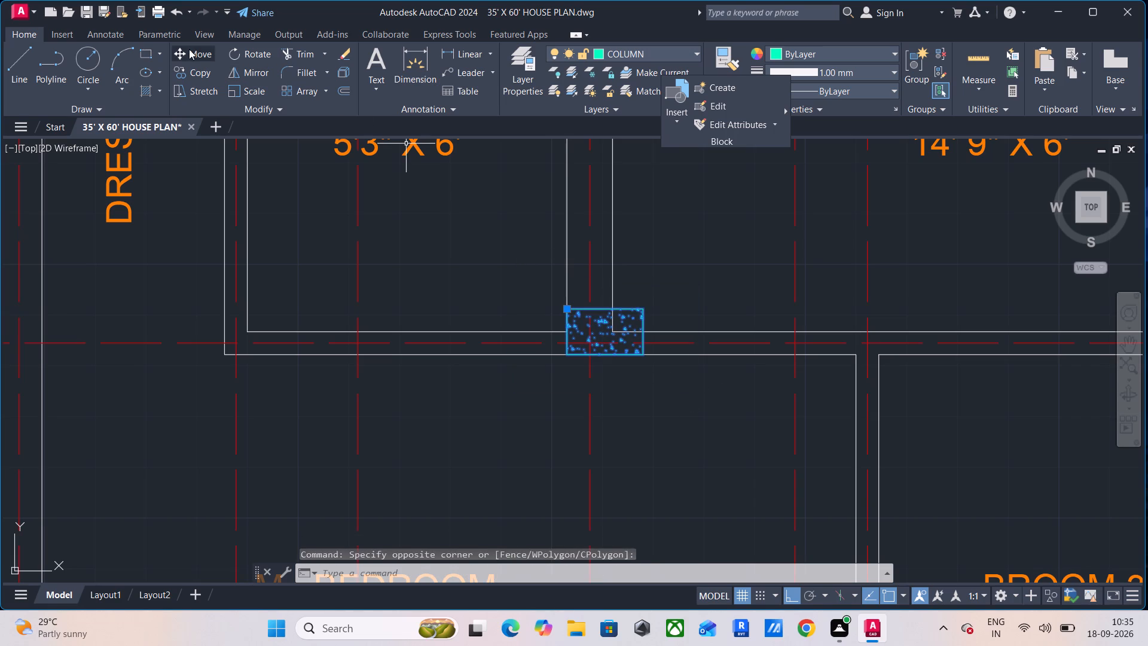
click(197, 75)
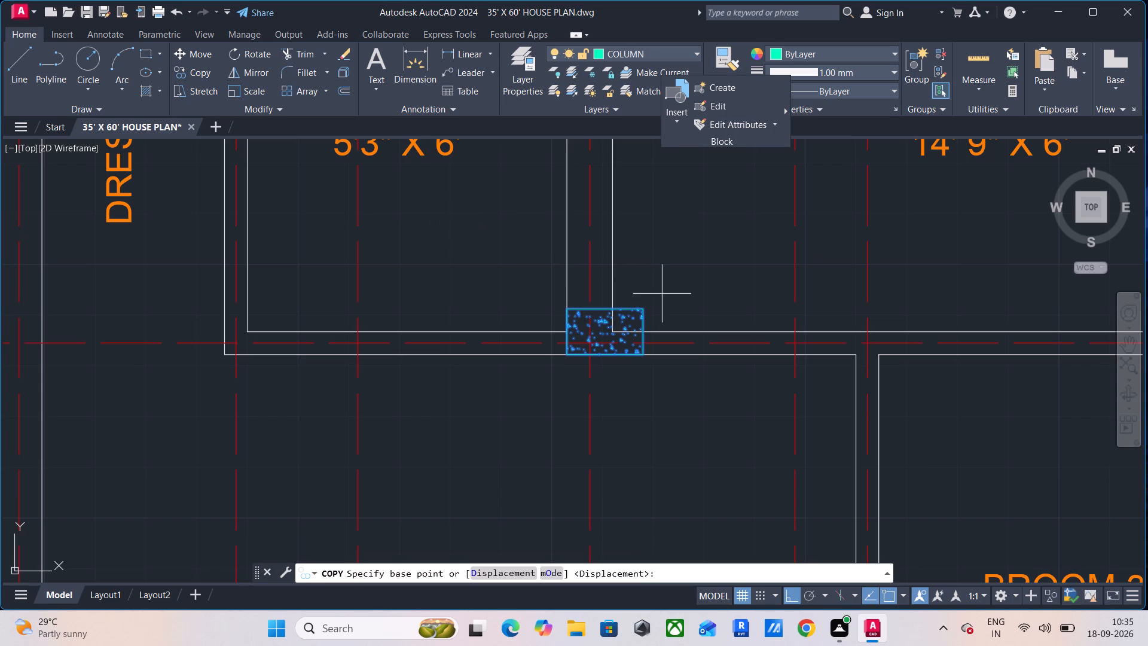
click(643, 306)
middle_drag(862, 306, 264, 285)
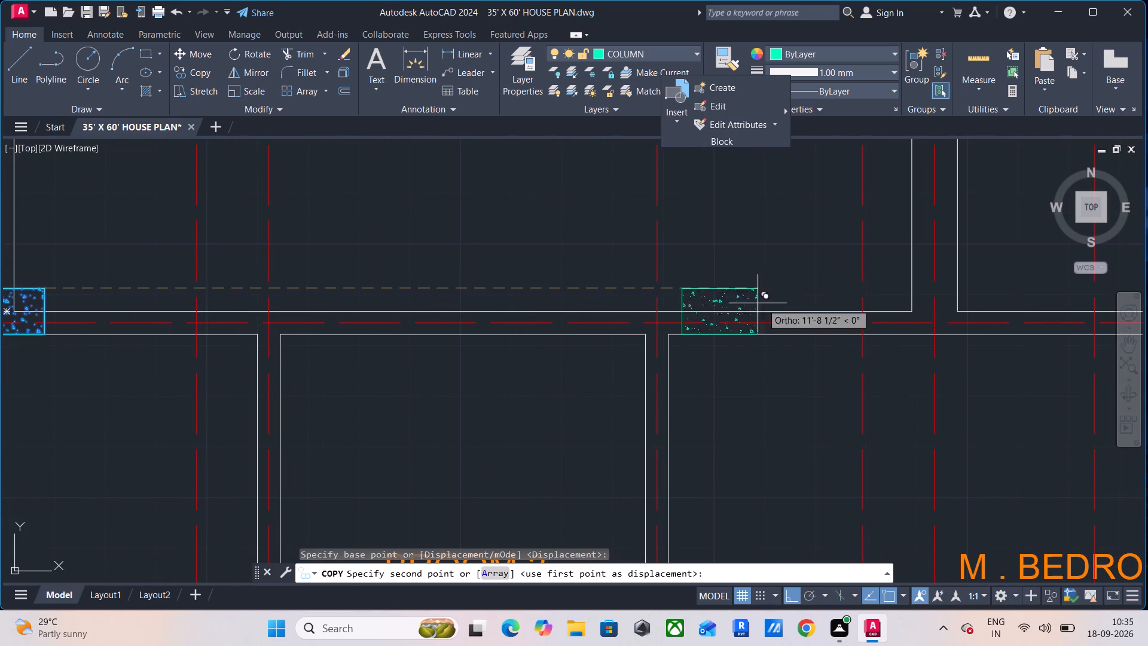
click(958, 294)
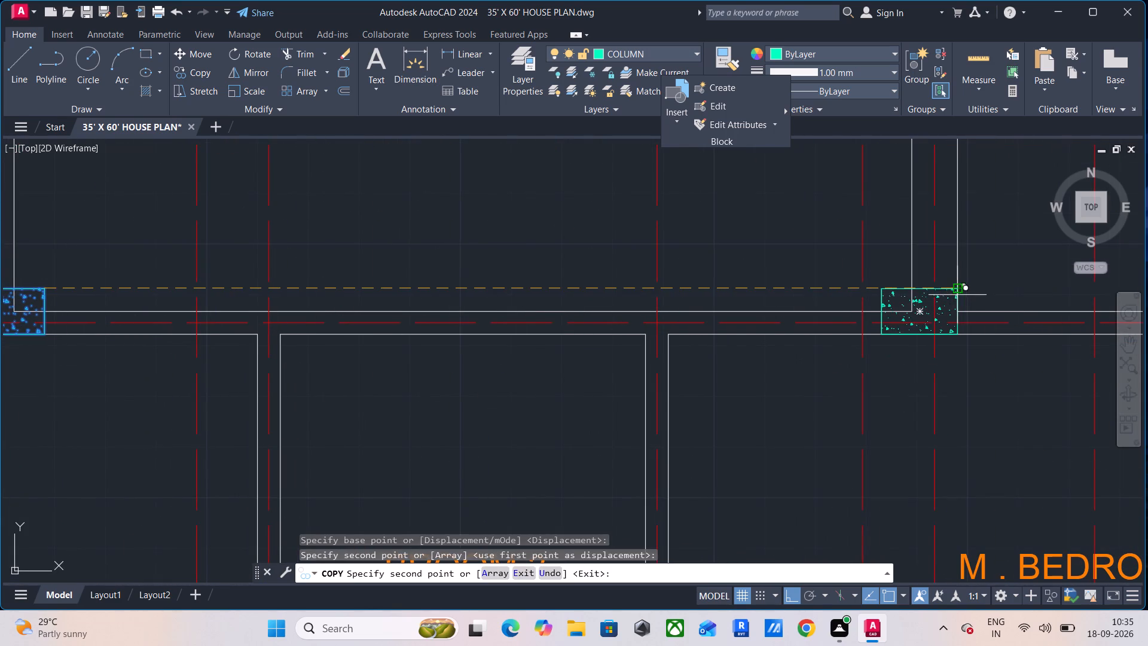
key(Escape)
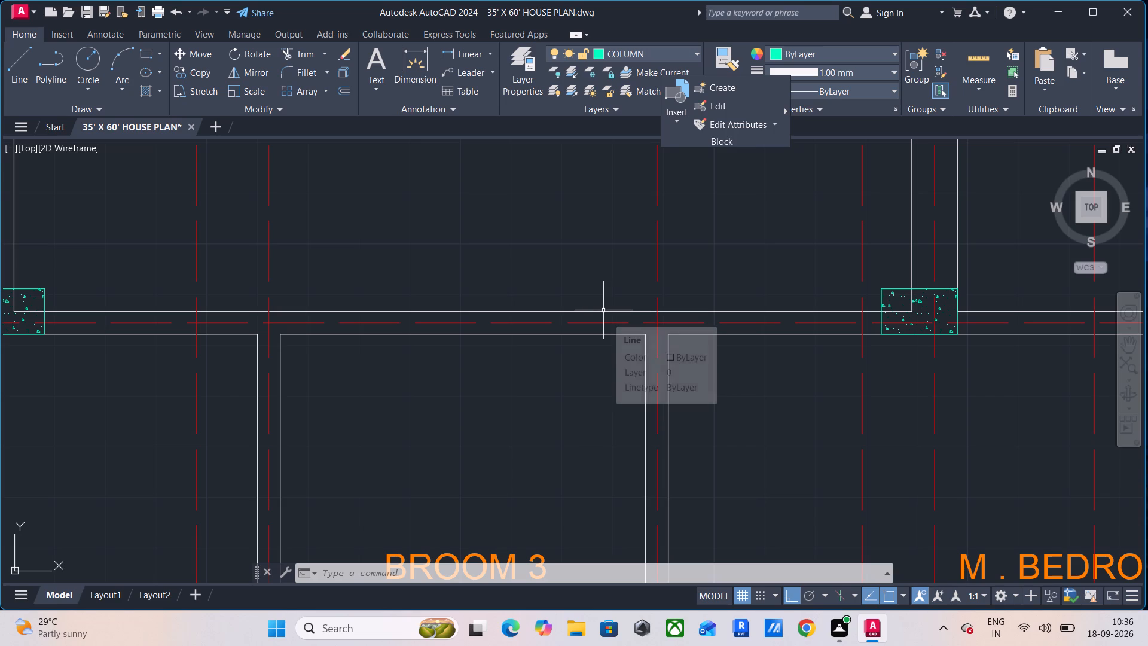
Copy the DRESSING label beside BROOM 2 horizontally into the empty space outside the plan.
scroll(604, 311, down, 1)
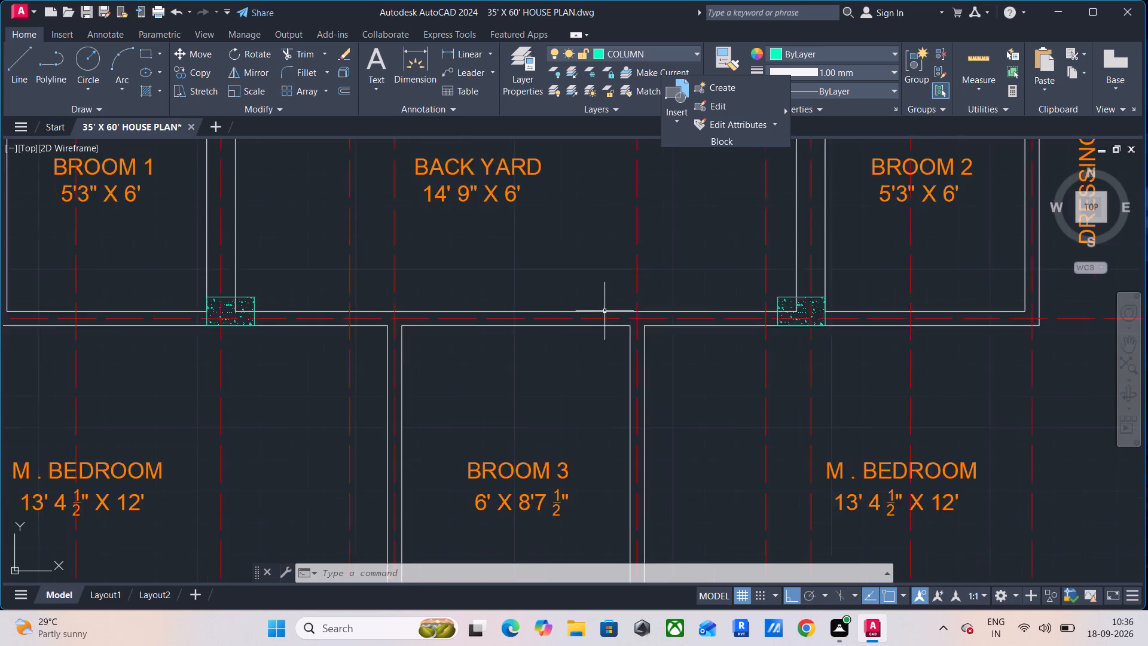
scroll(605, 311, down, 1)
middle_drag(654, 325, 486, 413)
middle_drag(750, 294, 683, 397)
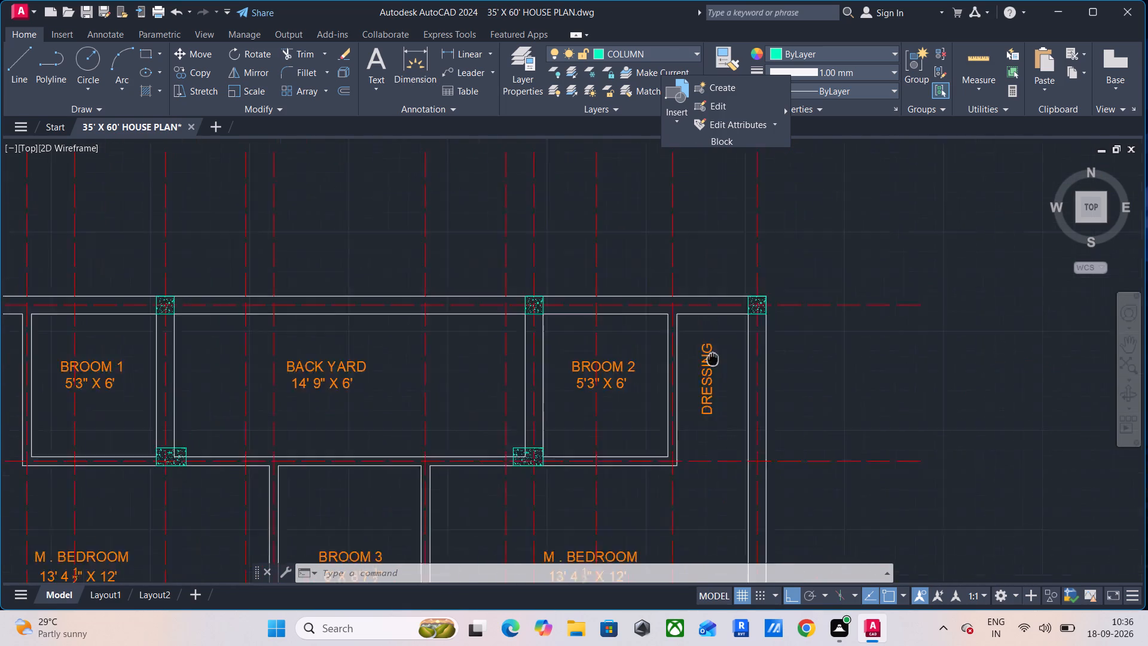
middle_drag(683, 397, 661, 422)
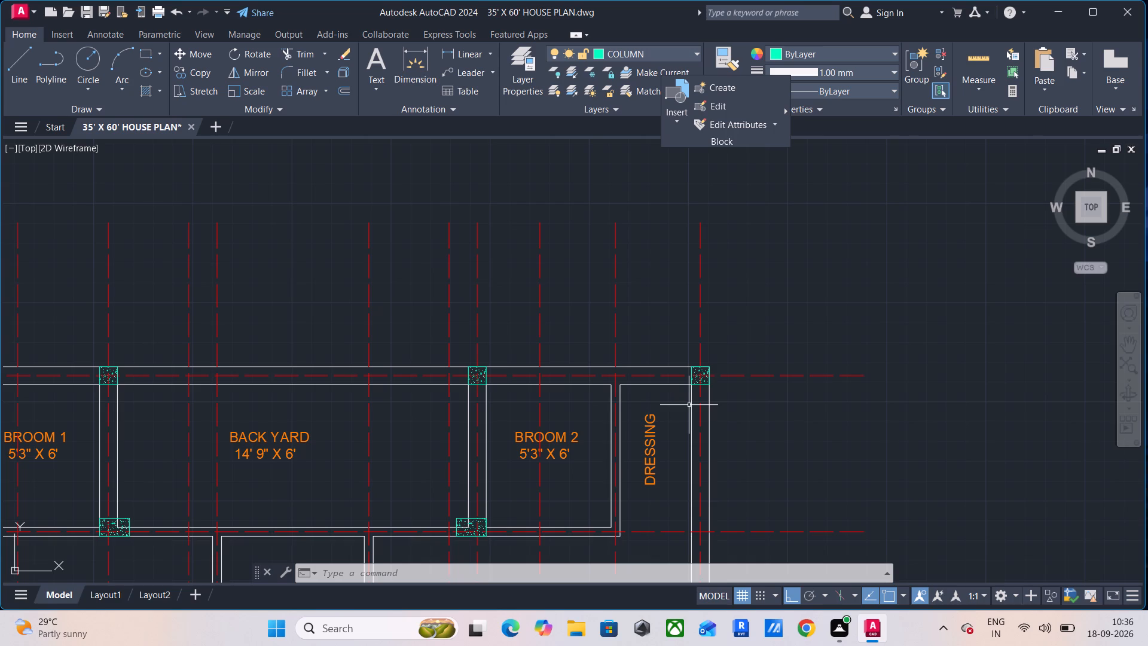
scroll(689, 405, down, 1)
middle_drag(745, 425, 685, 436)
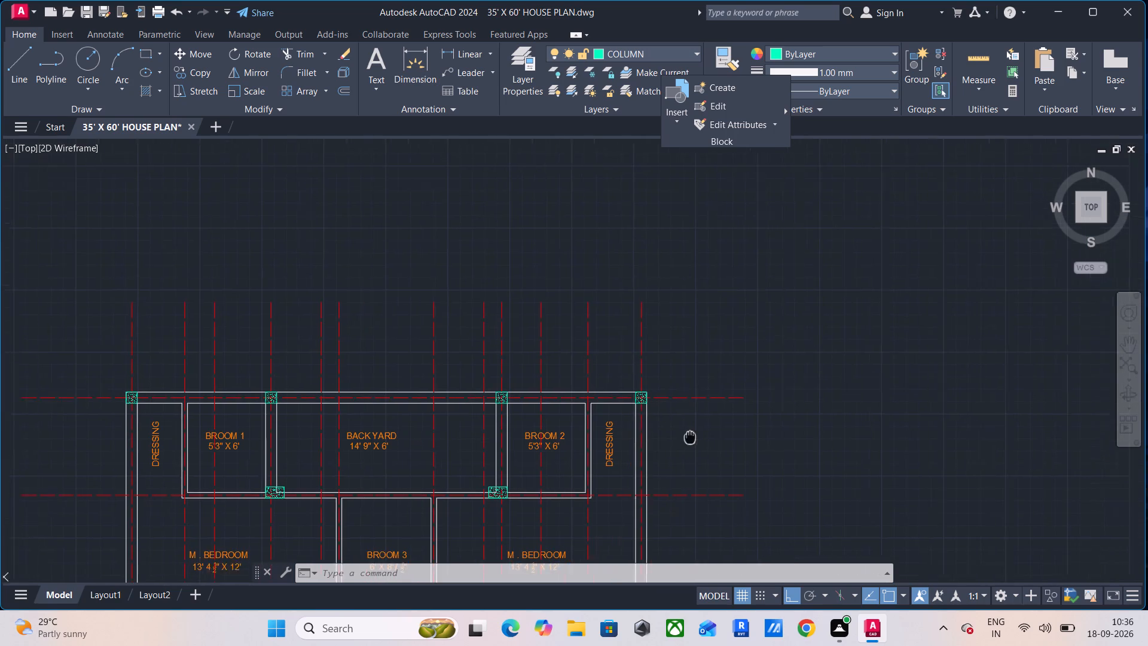
middle_drag(685, 436, 667, 432)
click(582, 441)
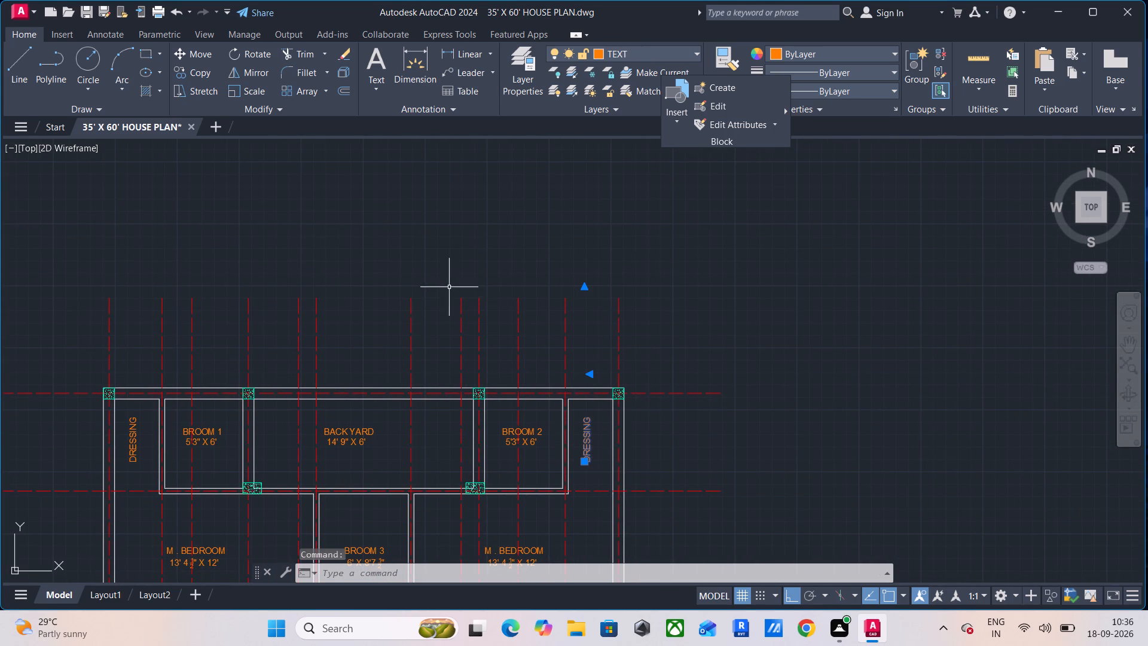
click(185, 68)
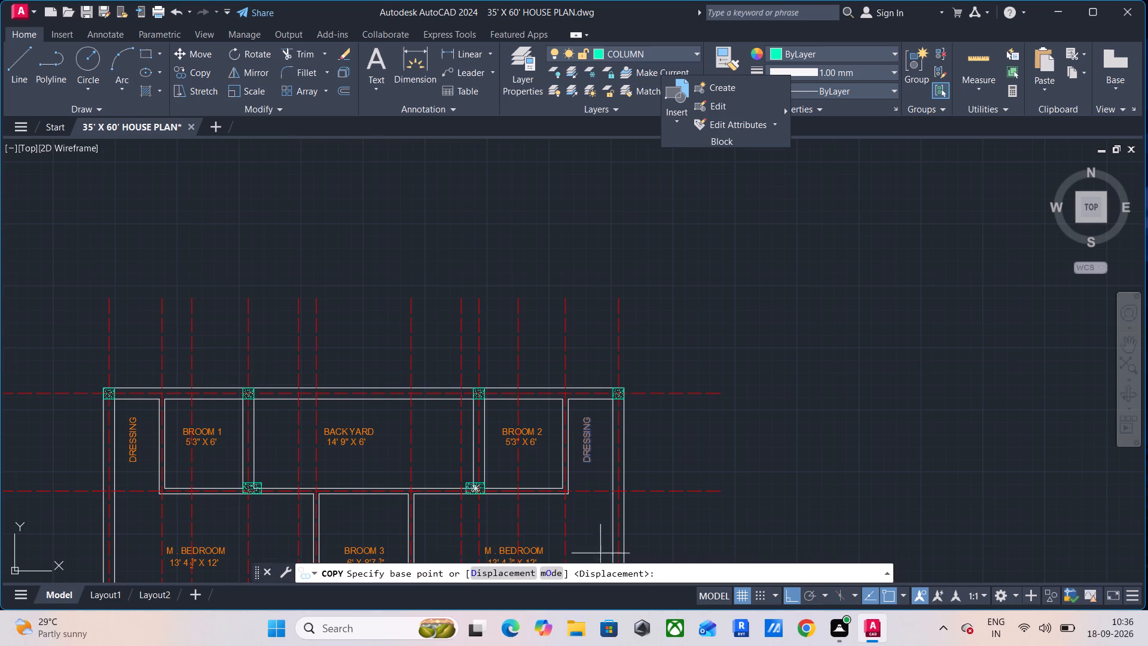
click(588, 456)
click(780, 454)
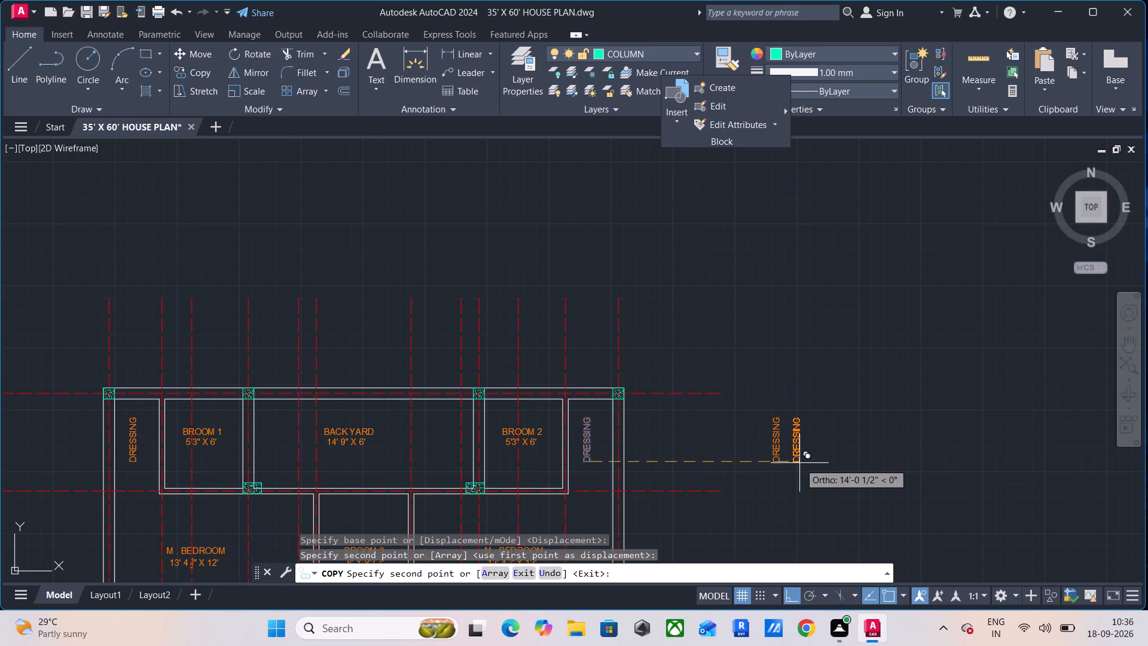
key(grave)
key(Escape)
key(Escape)
key(Escape)
key(Escape)
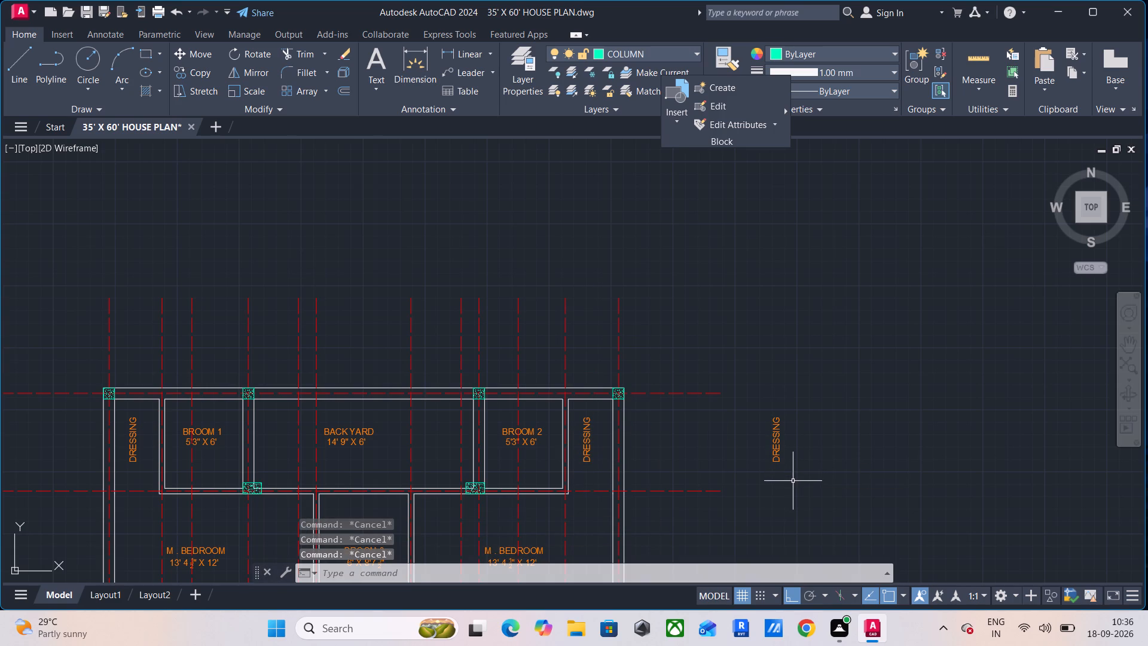
Replace the copied DRESSING label's text with "c1".
double_click(778, 451)
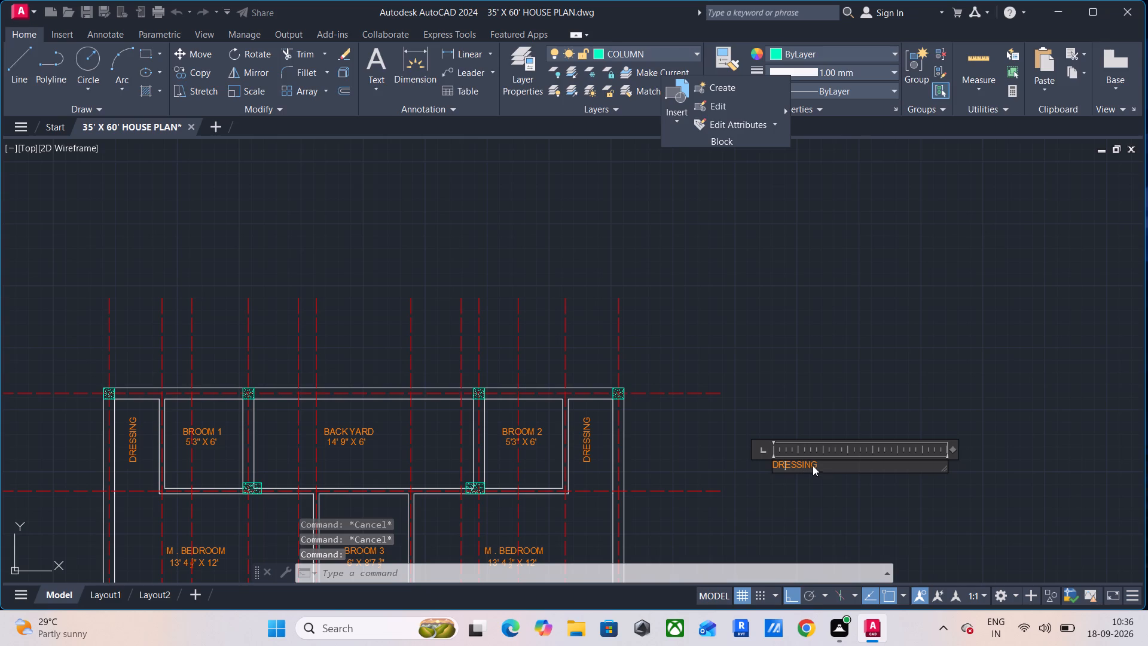
drag(831, 464, 722, 472)
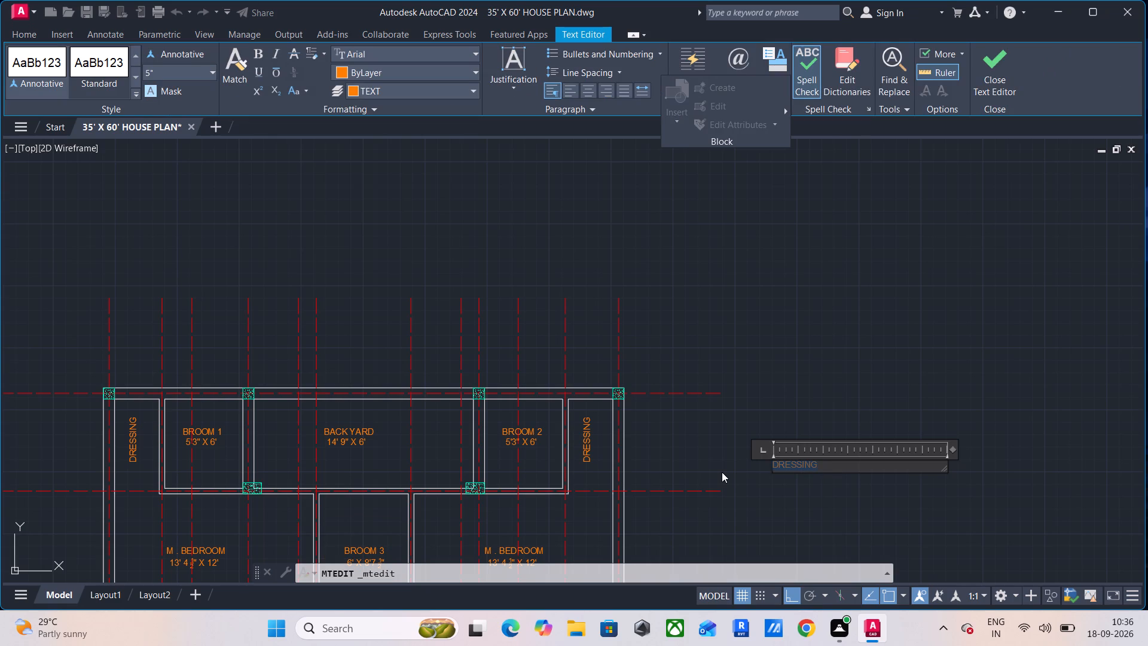
text(c1)
key(Return)
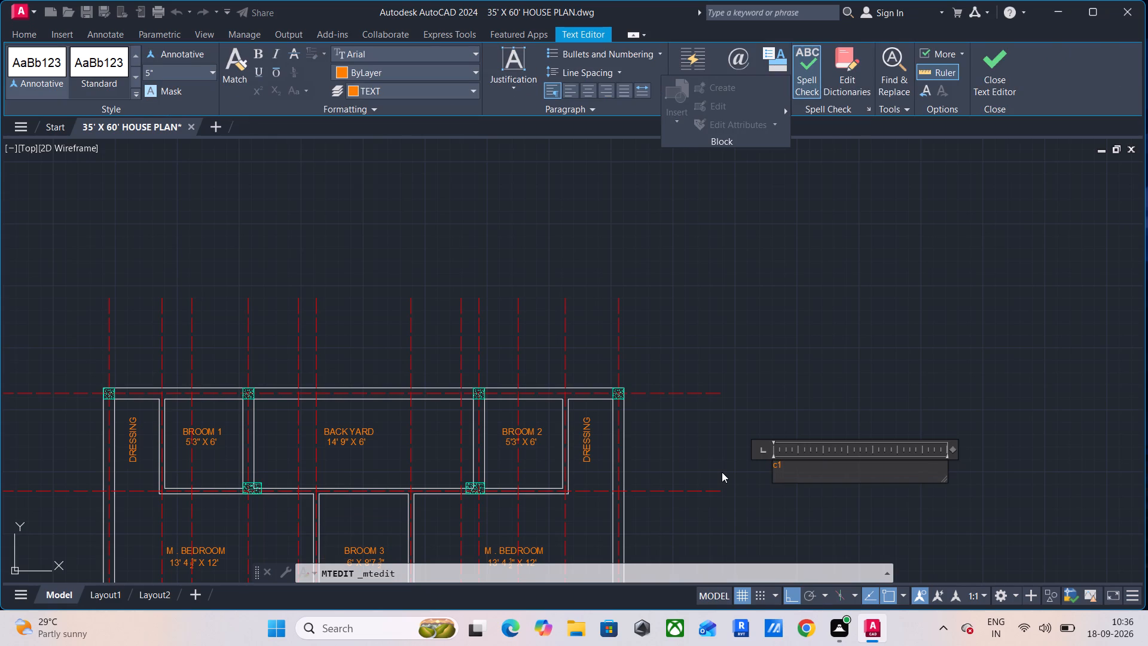
click(993, 87)
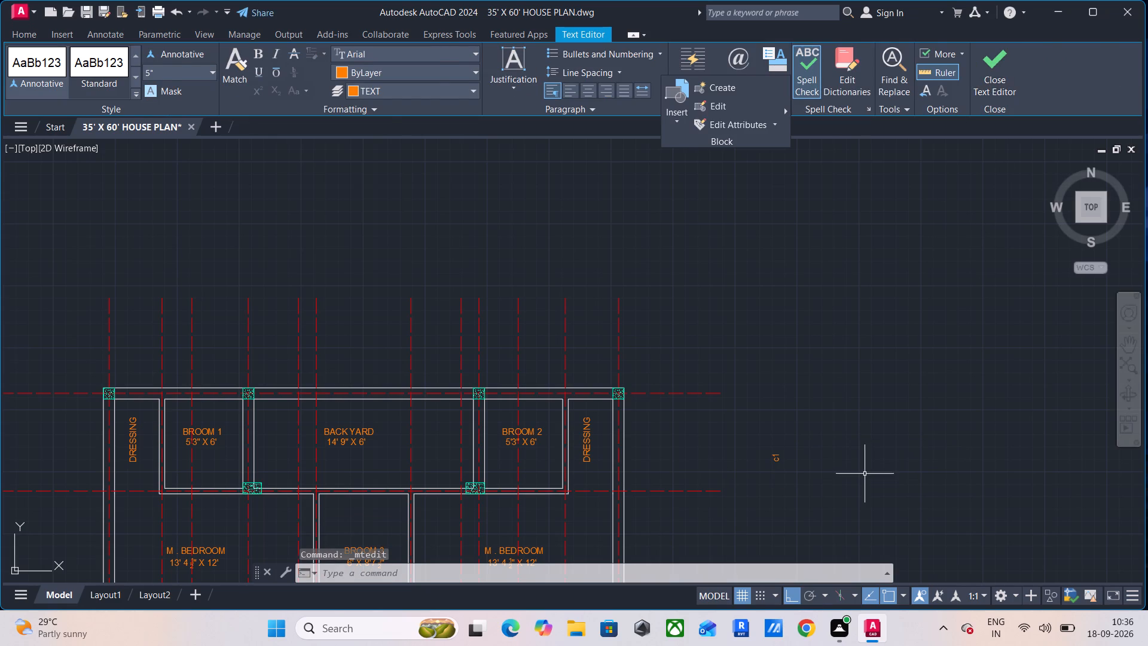
Rotate the c1 label 270° so that it reads horizontally.
click(811, 429)
click(767, 473)
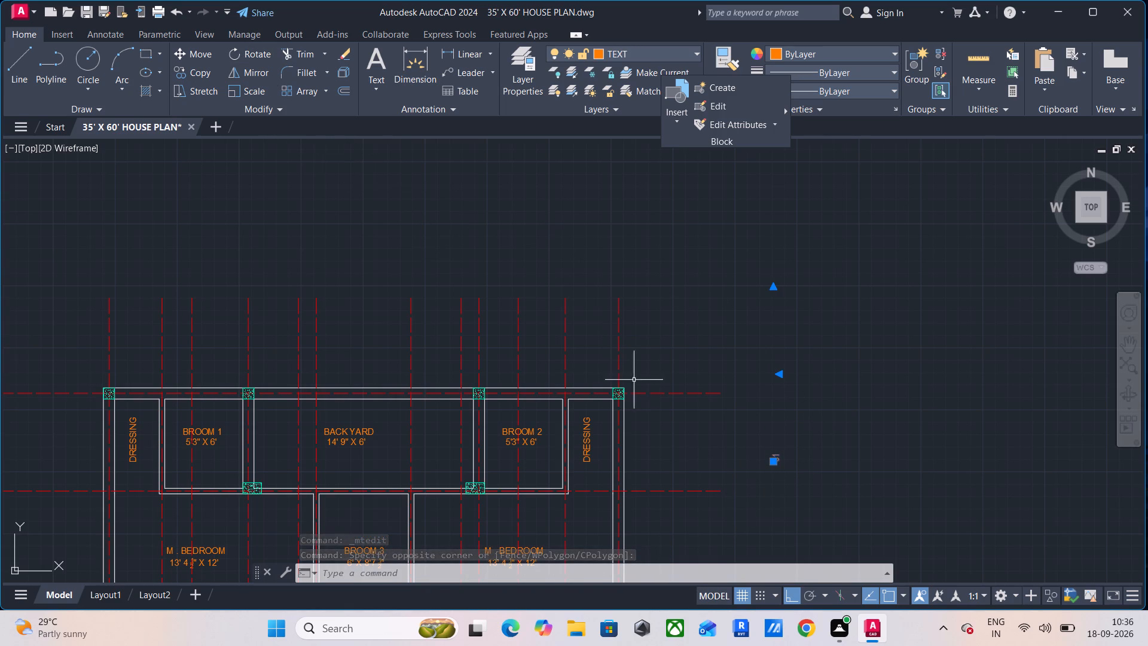
click(239, 56)
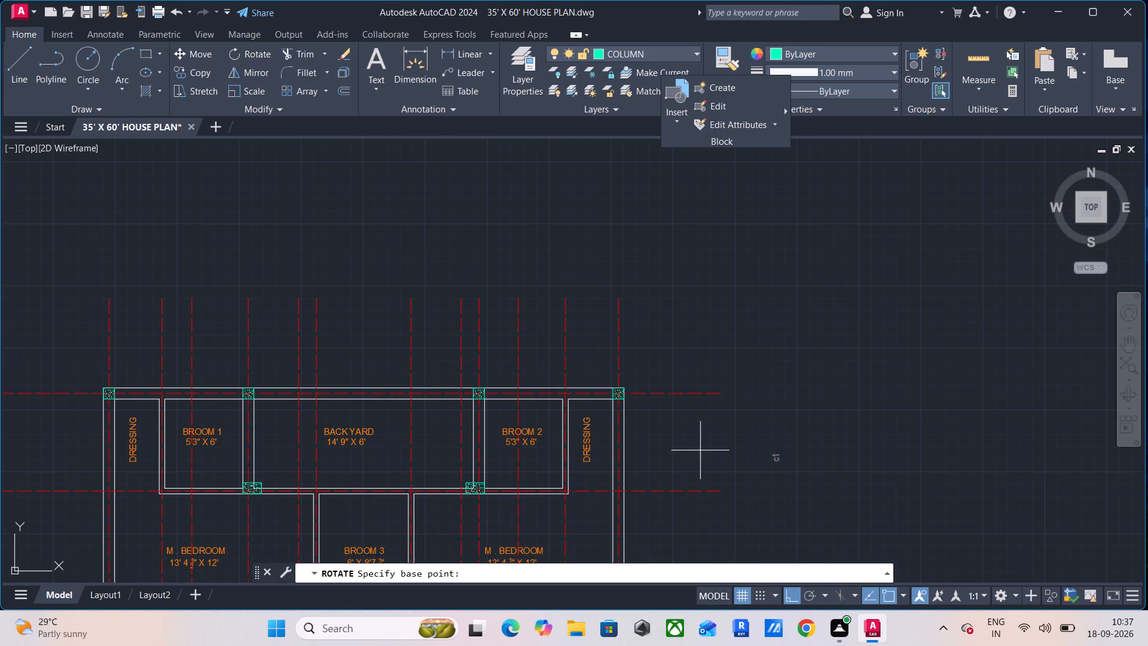
click(771, 455)
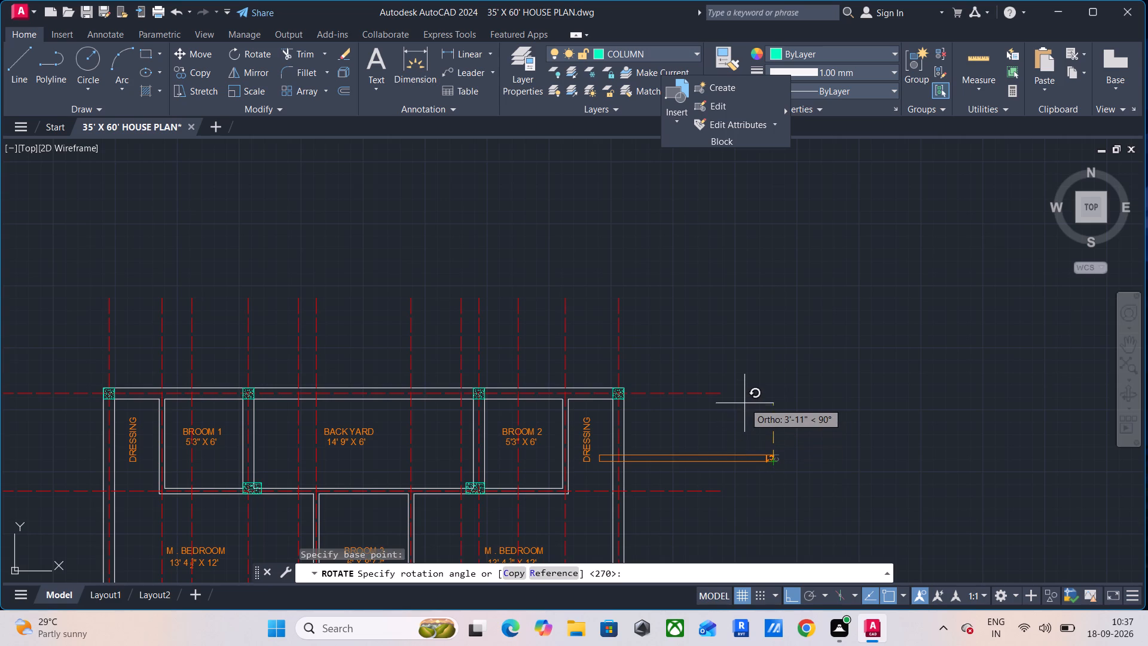
click(815, 533)
Change the c1 label outside the plan to uppercase "C1".
scroll(780, 470, up, 2)
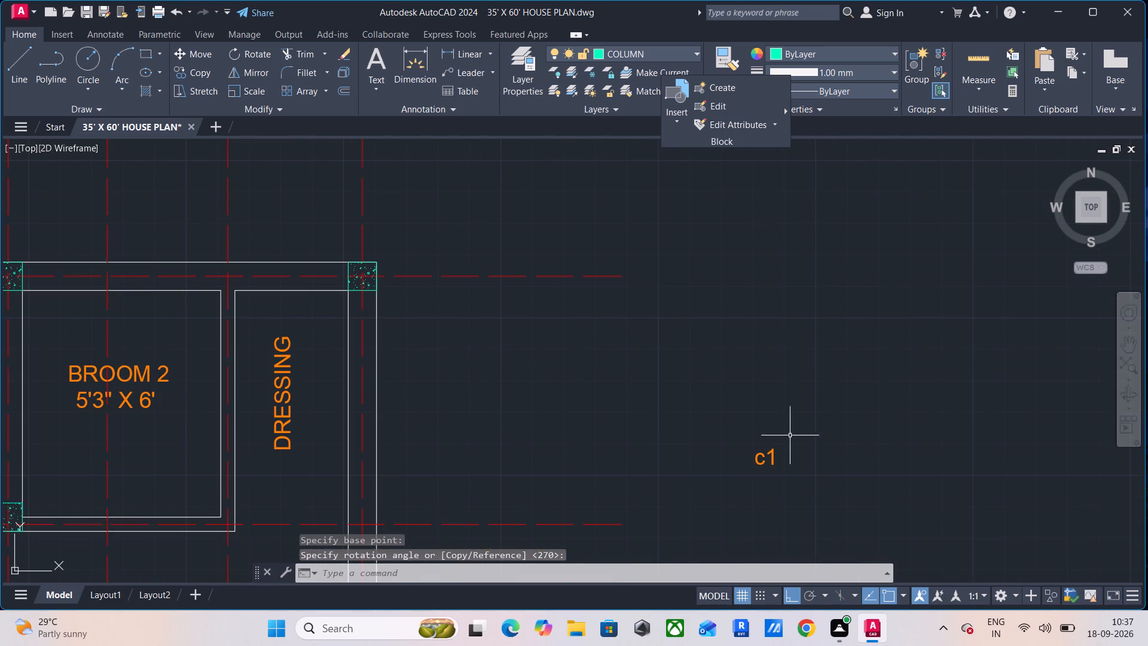
drag(790, 434, 784, 441)
click(728, 479)
click(777, 461)
click(769, 462)
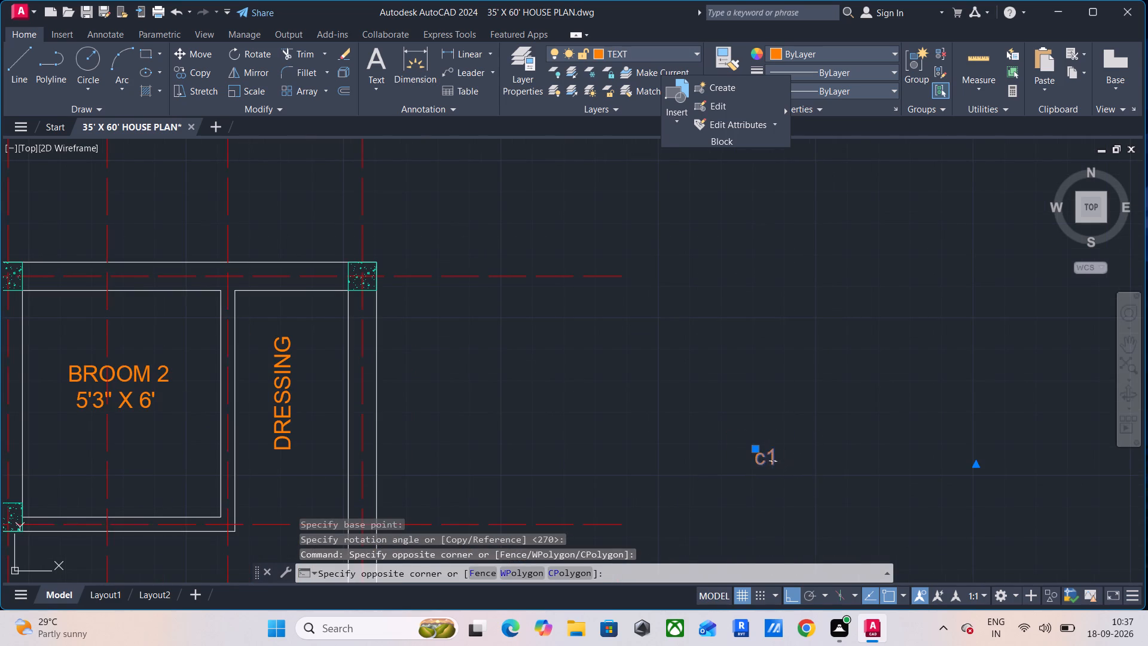
click(770, 498)
click(775, 458)
double_click(775, 455)
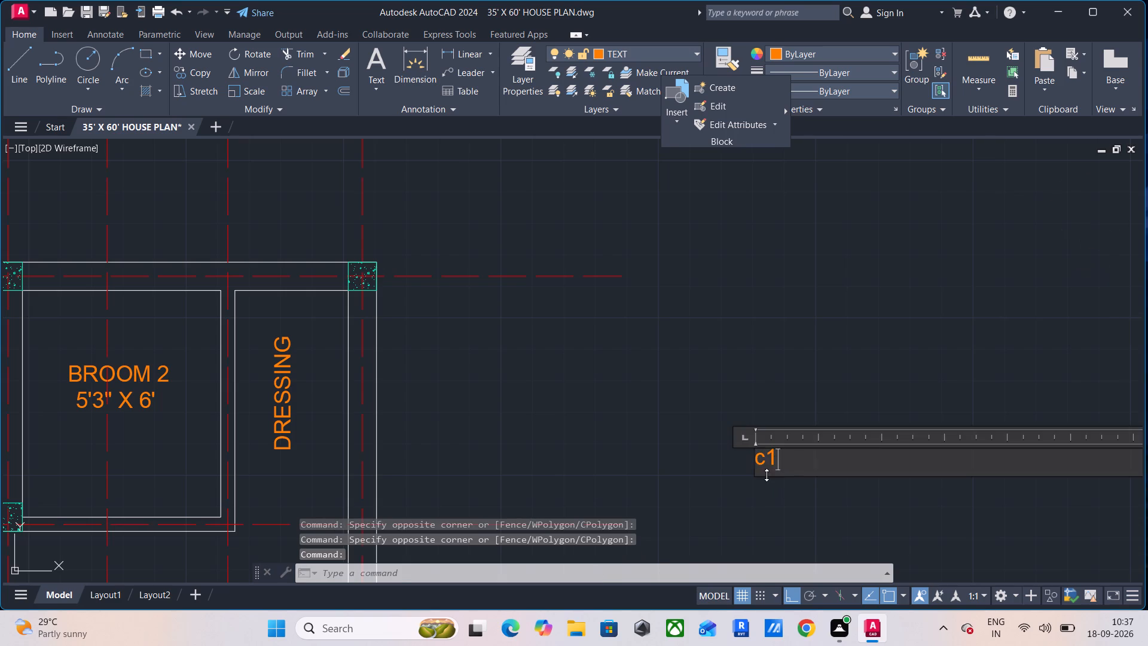
click(766, 458)
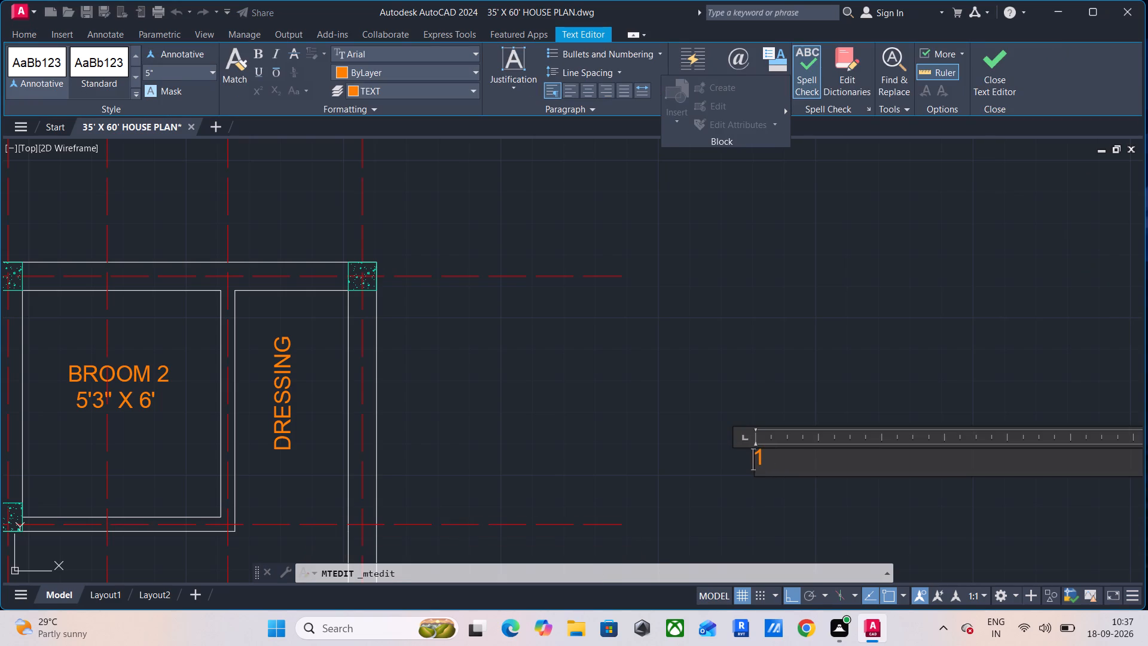
key(c)
key(Escape)
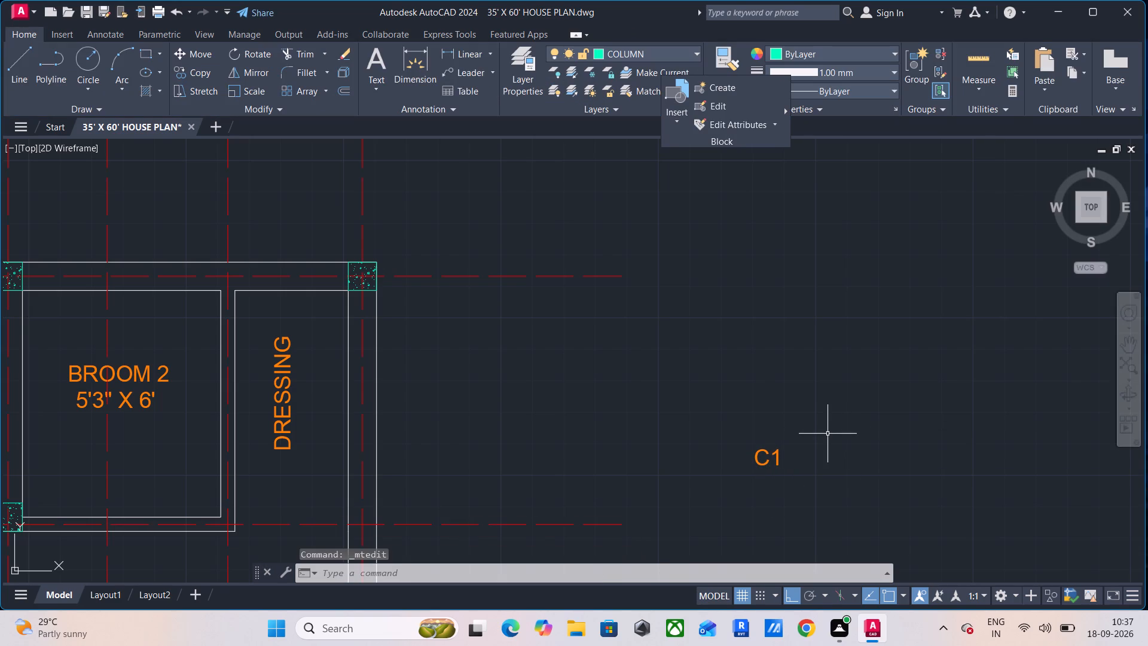
Copy the C1 label with ortho off to just above the outer corner column of the DRESSING room beside BROOM 2.
drag(825, 431, 815, 435)
click(703, 504)
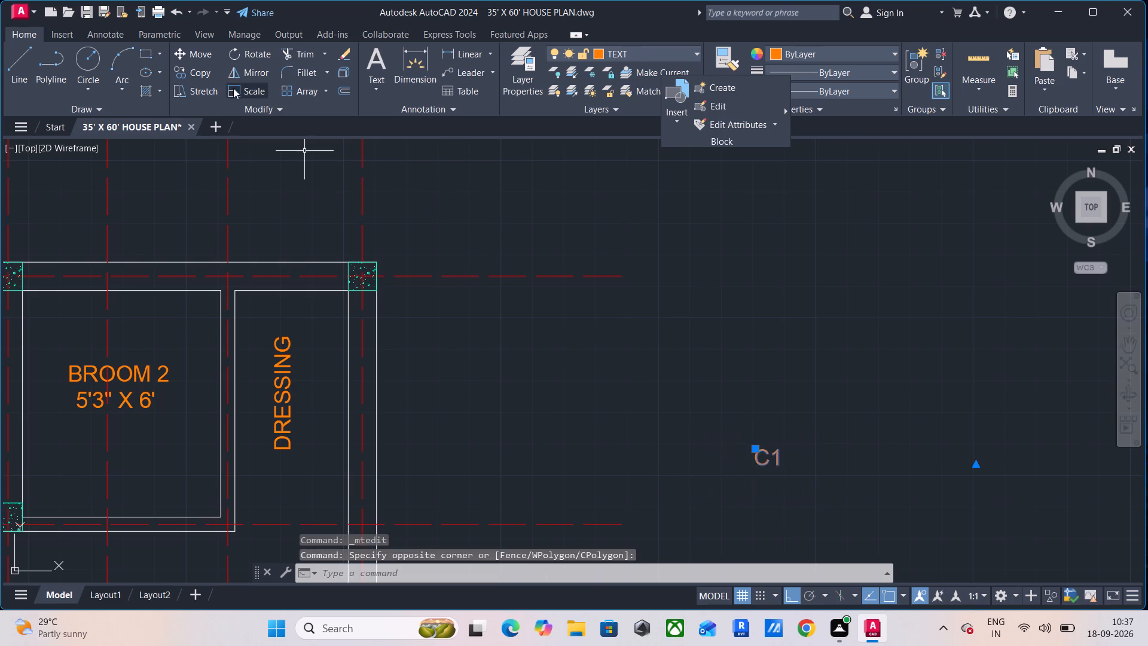
click(201, 74)
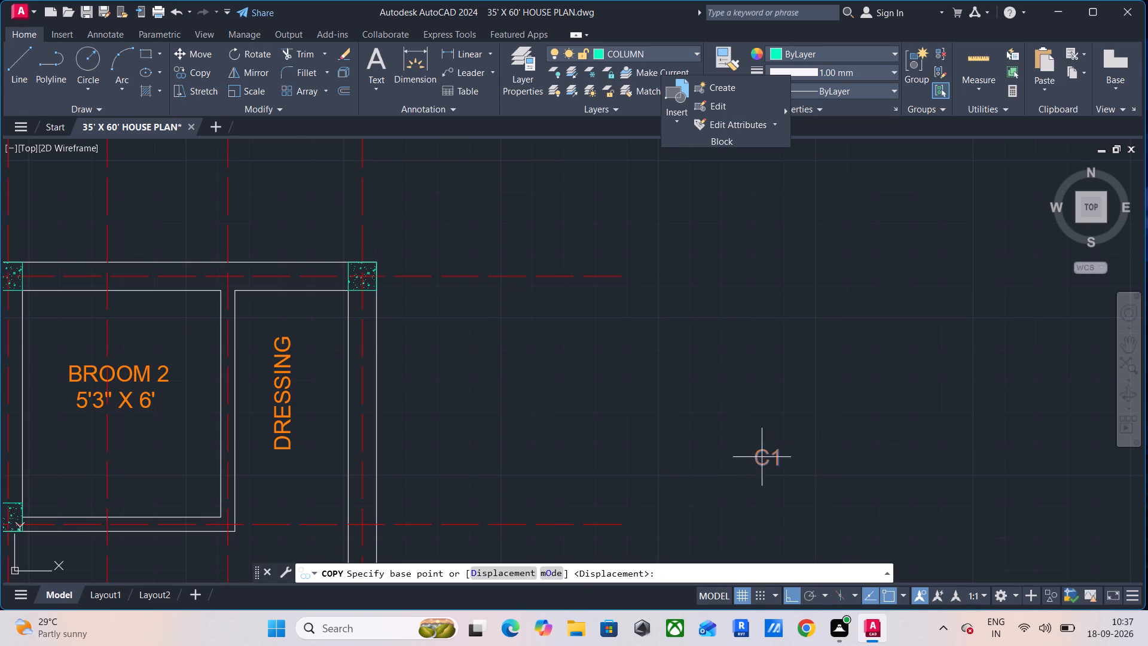
click(756, 450)
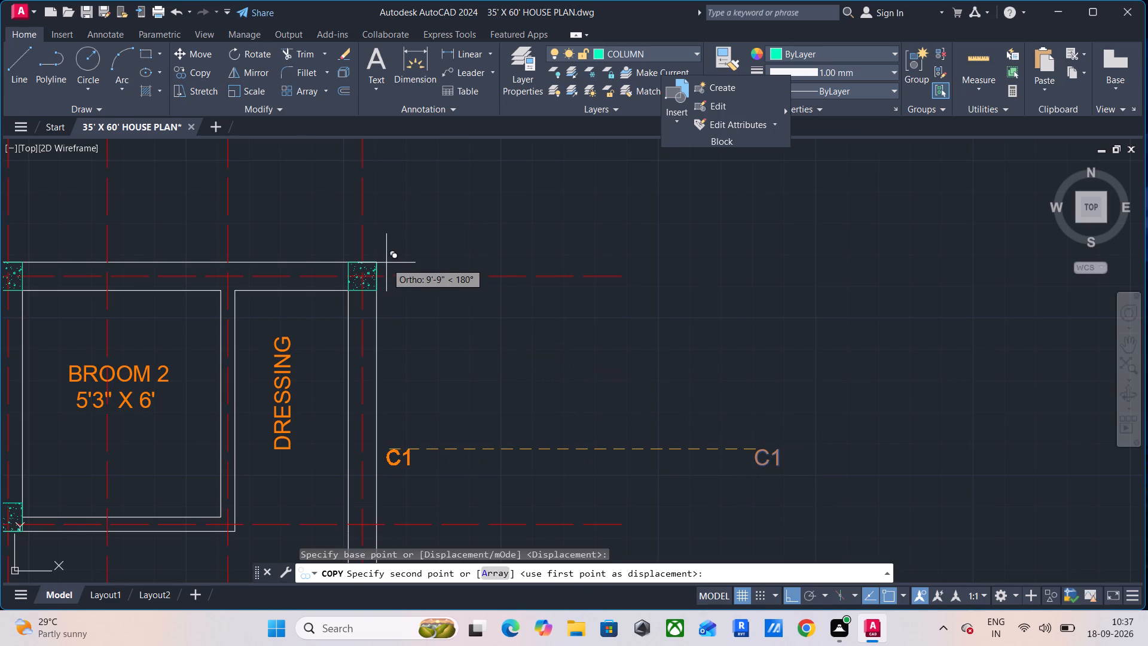
key(F8)
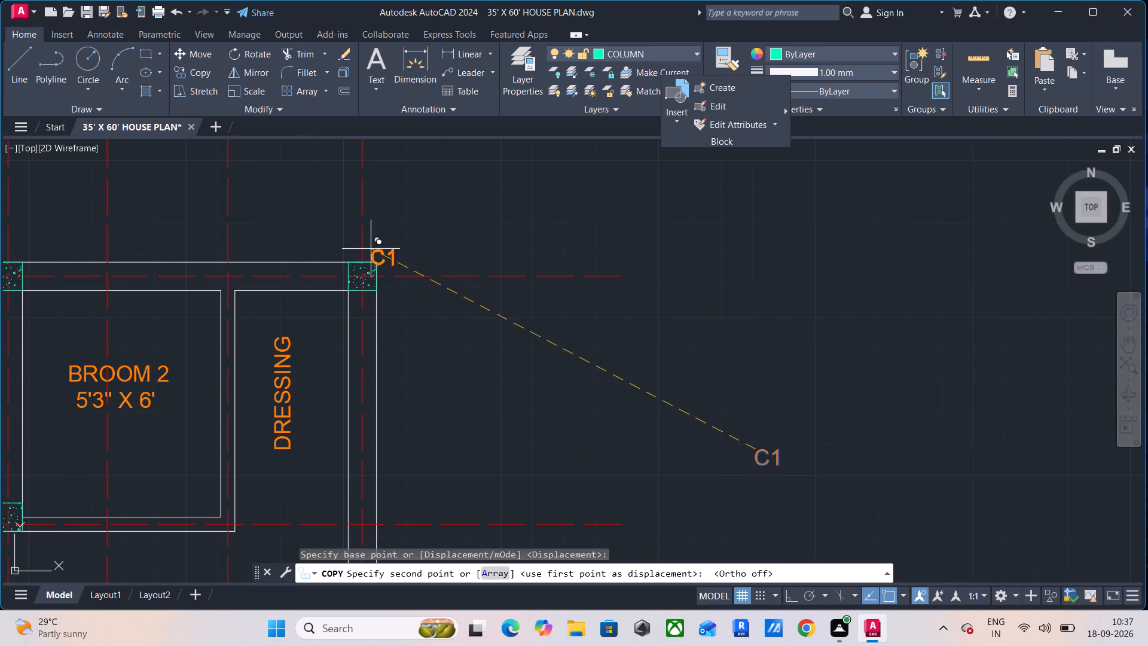
scroll(358, 245, up, 4)
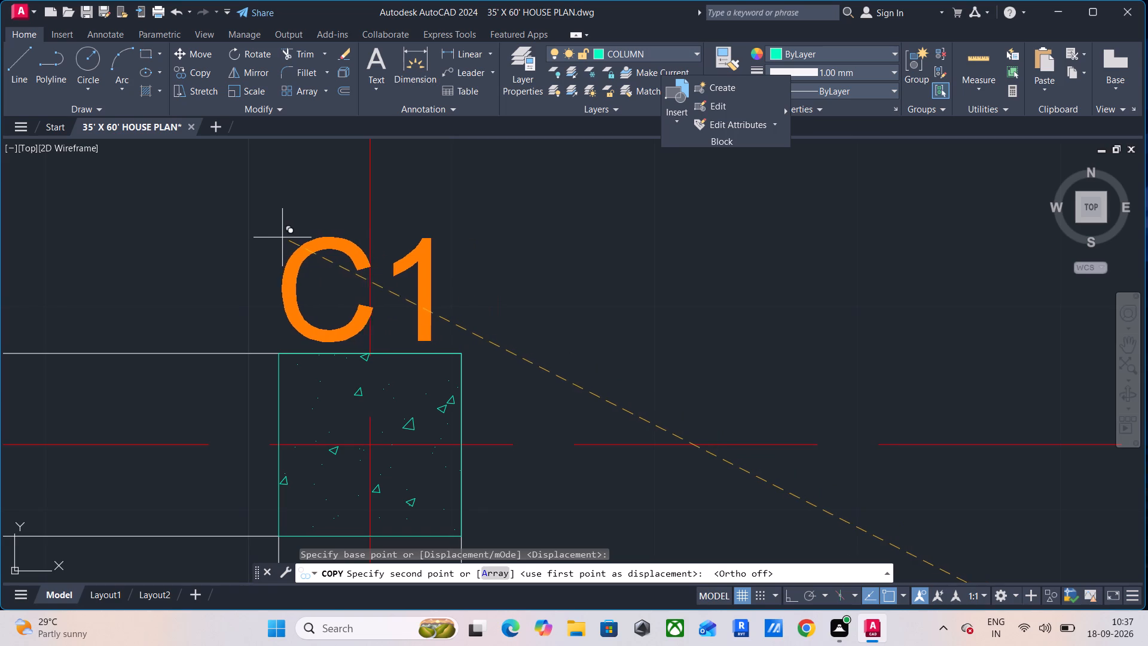
click(280, 236)
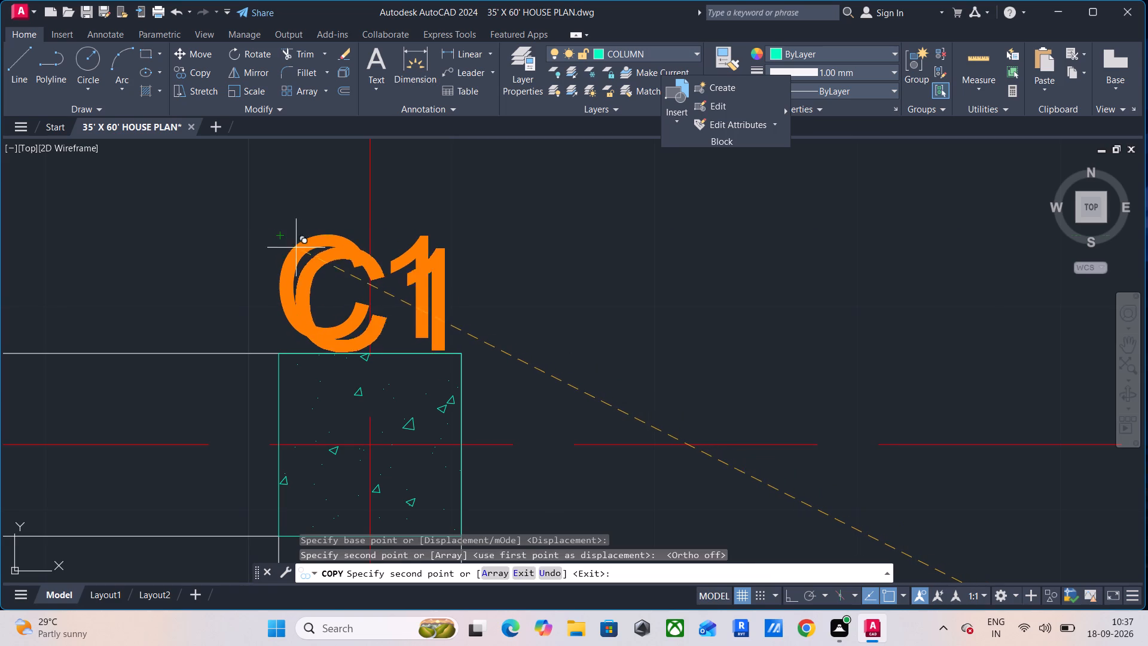
scroll(361, 268, down, 3)
middle_drag(375, 275, 808, 393)
key(Escape)
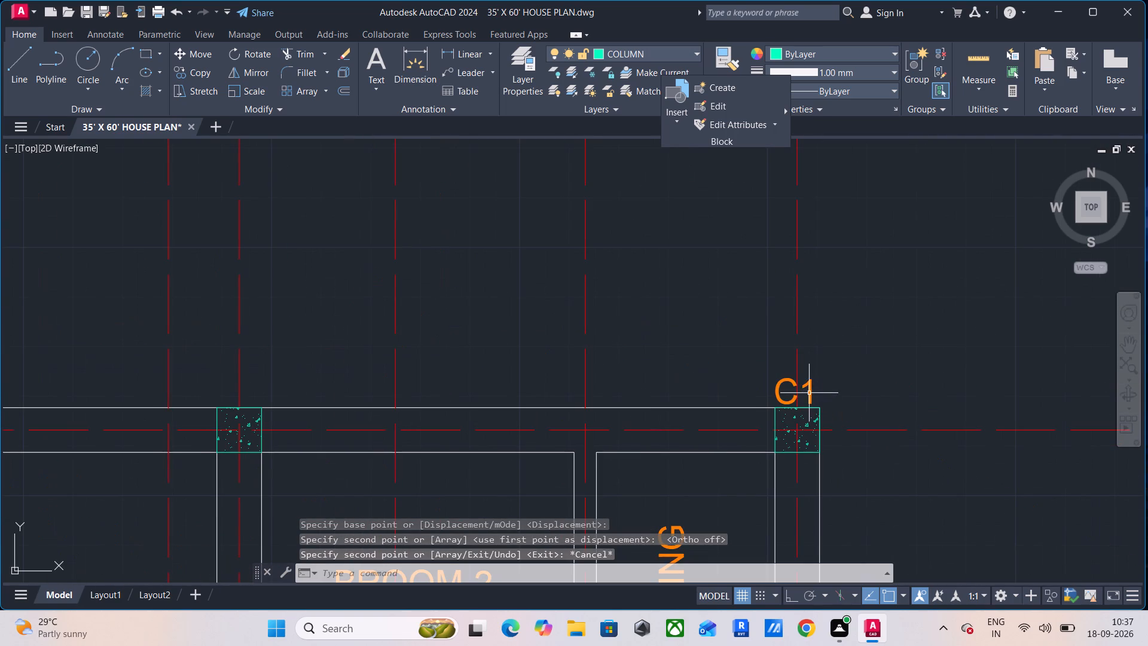
Copy the corner column's C1 label, based on the column's upper-left corner, to the two top-wall columns at both ends of BACK YARD.
click(789, 383)
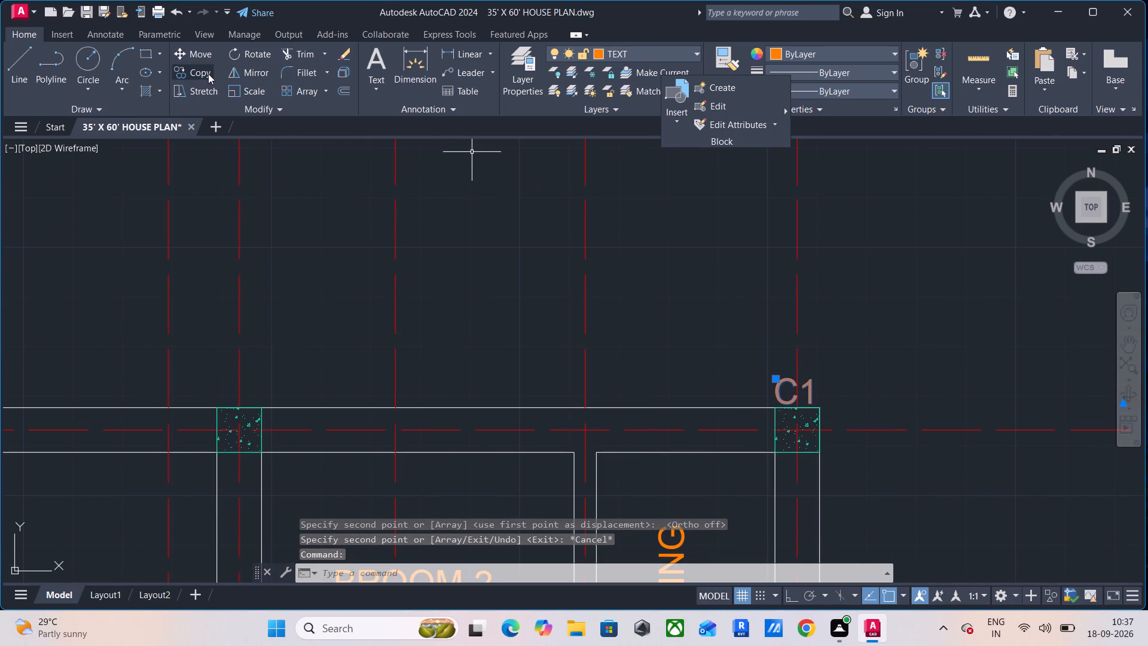
click(208, 74)
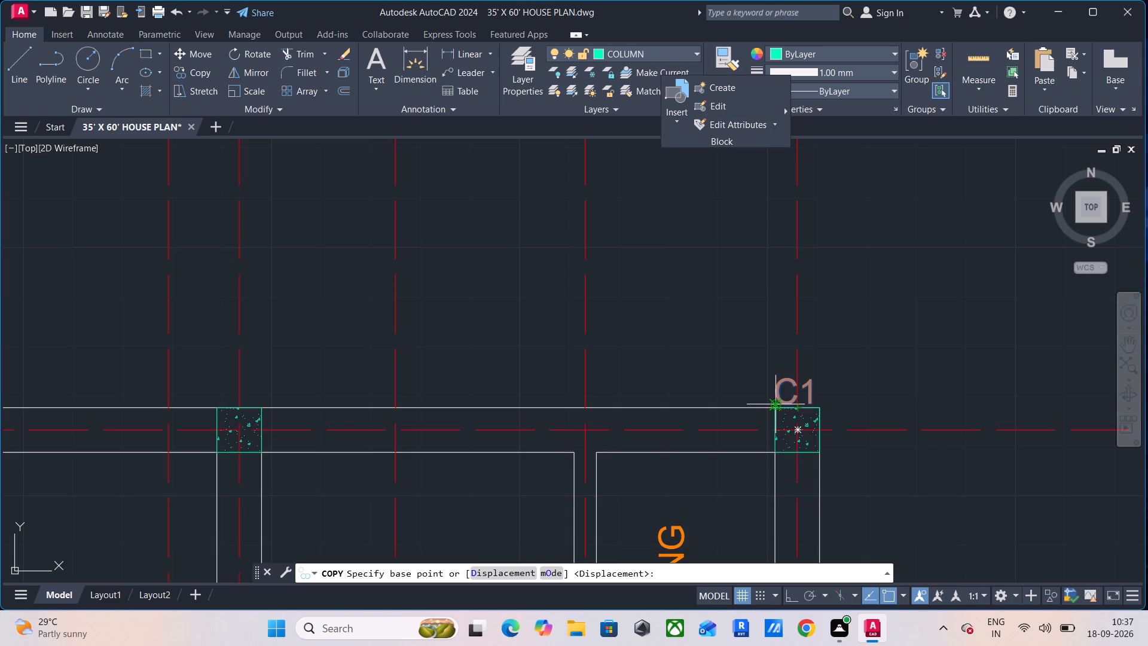
scroll(771, 413, up, 4)
click(773, 382)
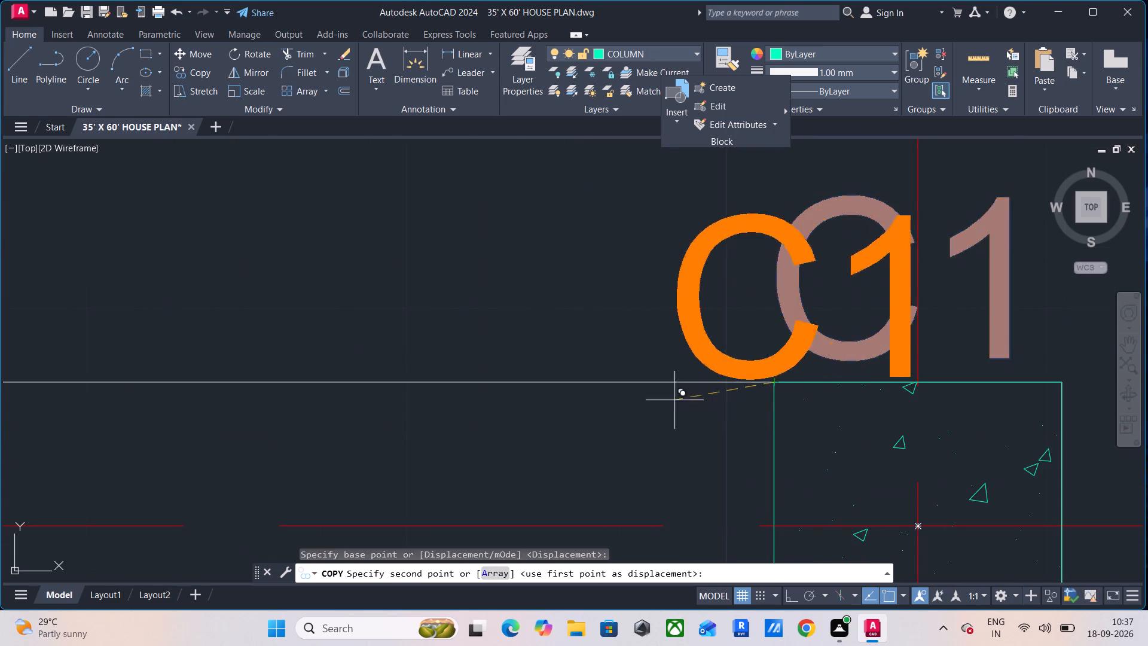
scroll(640, 386, down, 4)
middle_drag(639, 386, 892, 399)
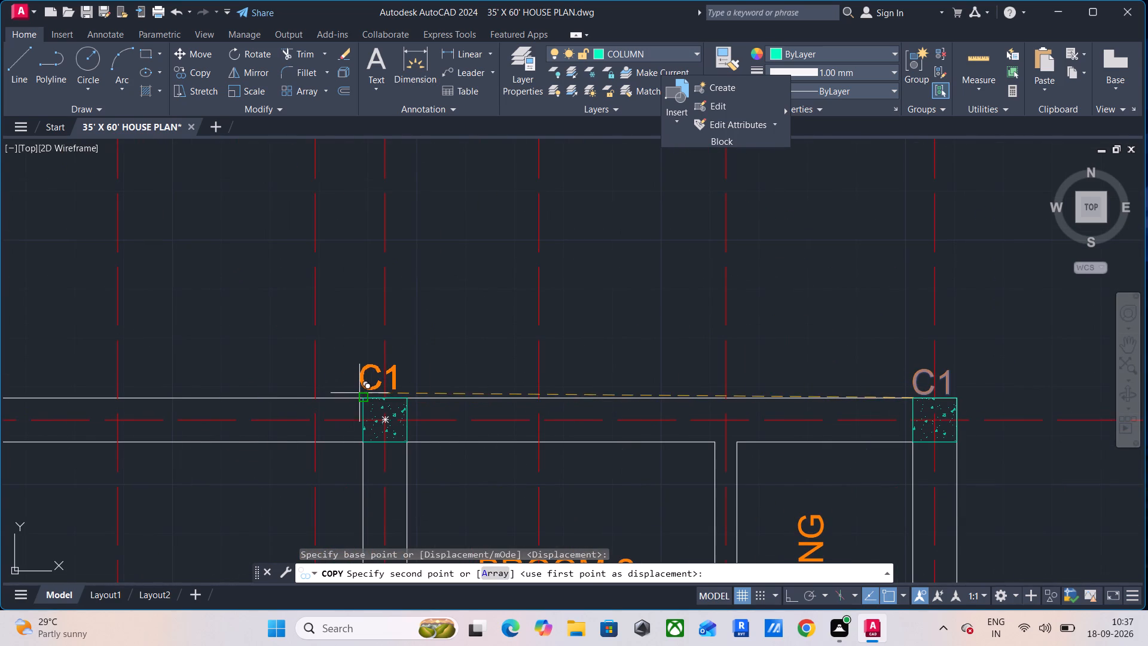
click(361, 396)
middle_drag(262, 423, 896, 463)
scroll(707, 449, down, 1)
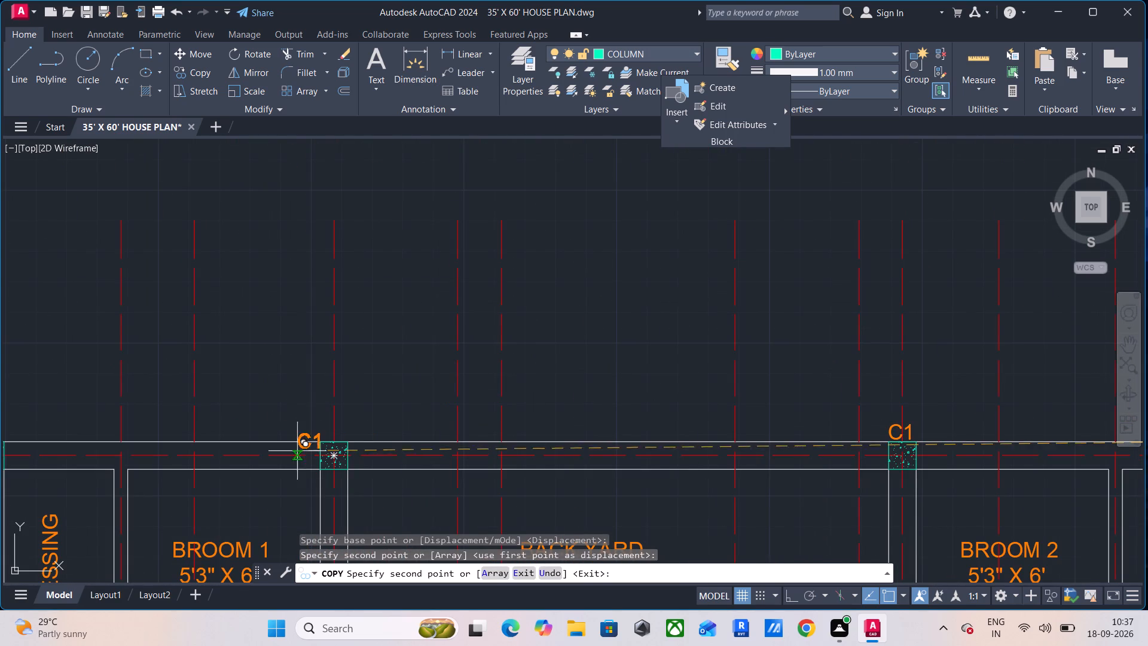
click(319, 438)
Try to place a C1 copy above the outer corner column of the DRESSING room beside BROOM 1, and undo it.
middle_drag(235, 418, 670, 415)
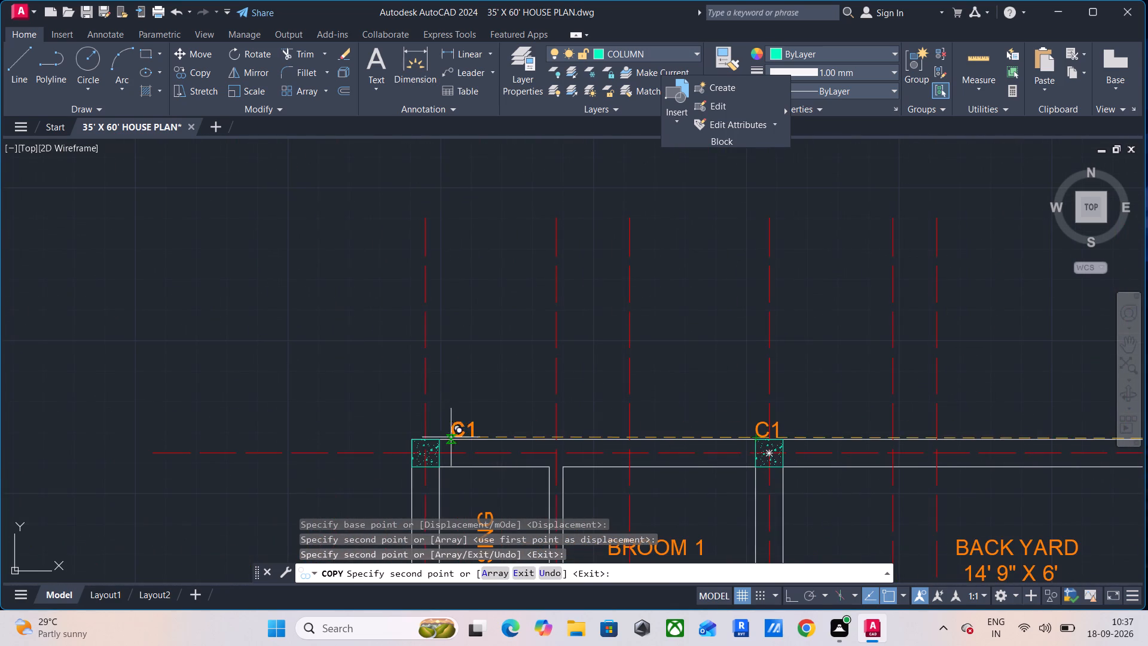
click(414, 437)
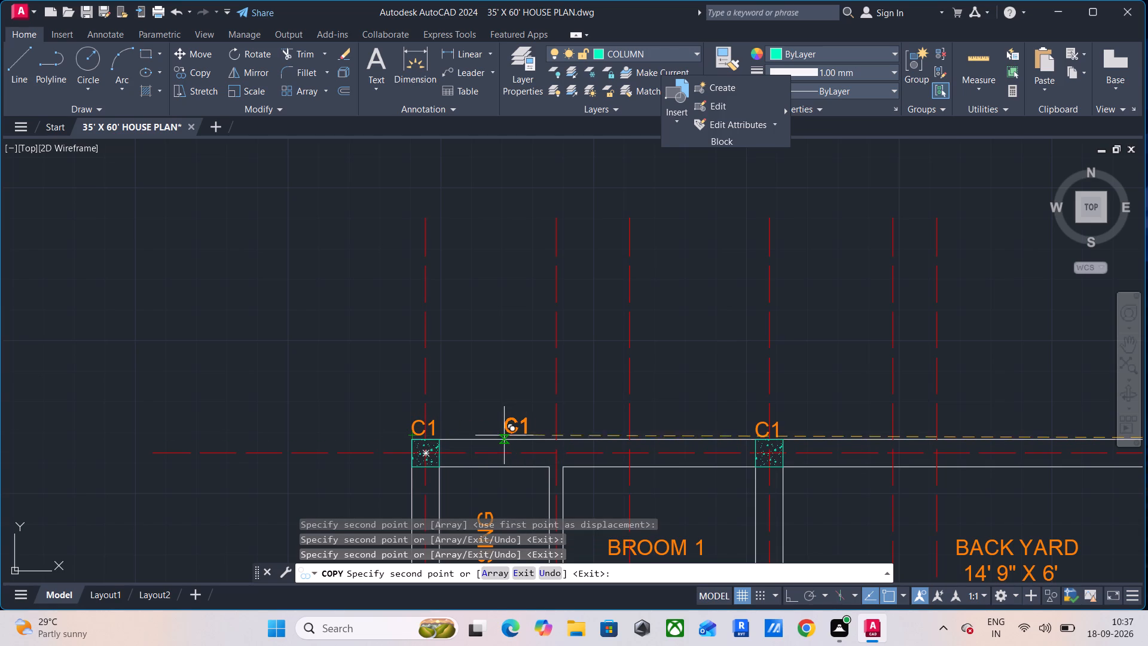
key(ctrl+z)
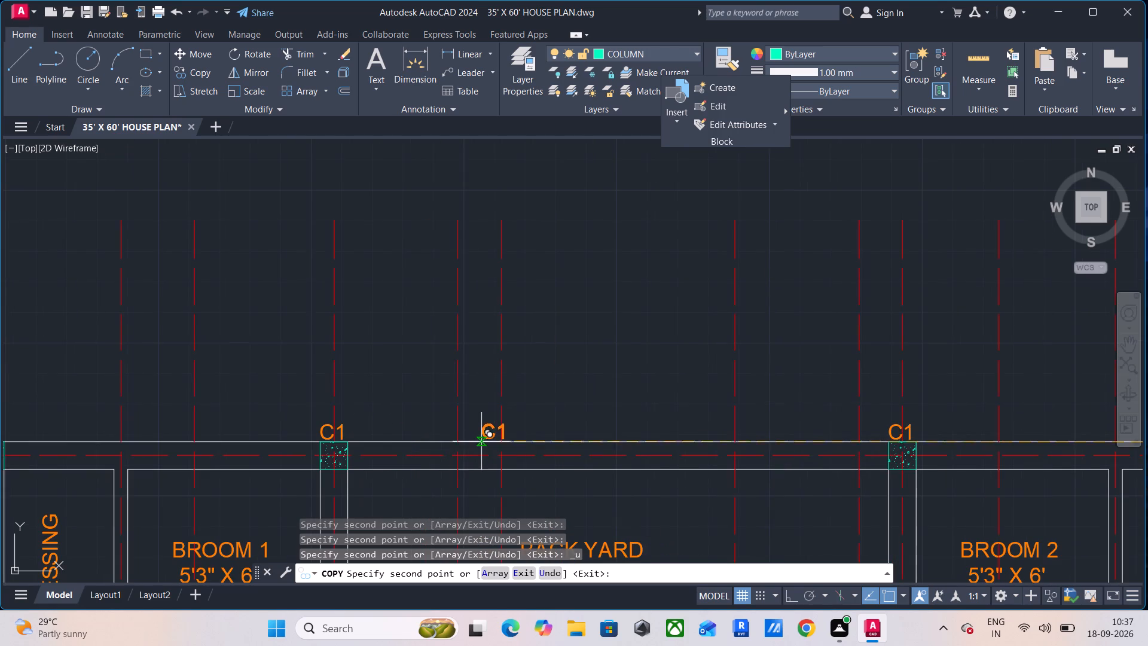
Place a C1 copy at the upper-left corner of the outer corner column of the DRESSING room beside BROOM 1.
scroll(352, 422, down, 1)
middle_drag(380, 429, 702, 426)
scroll(422, 435, up, 4)
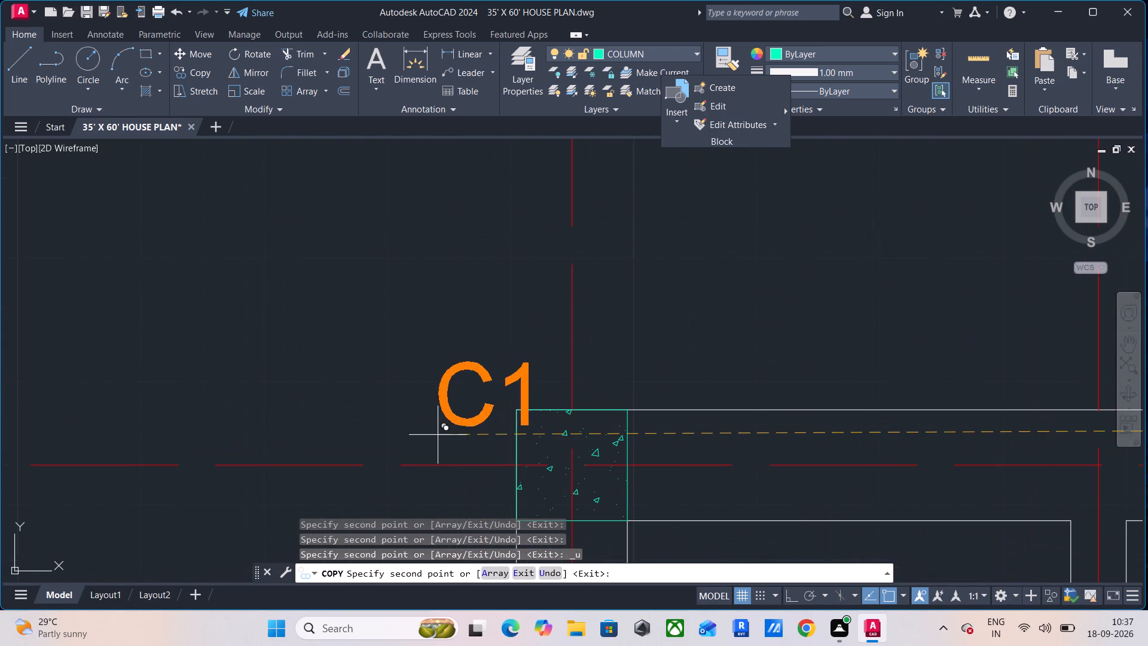
click(514, 410)
key(Escape)
Change the text of the spare C1 label outside the plan to "C2".
scroll(568, 480, down, 4)
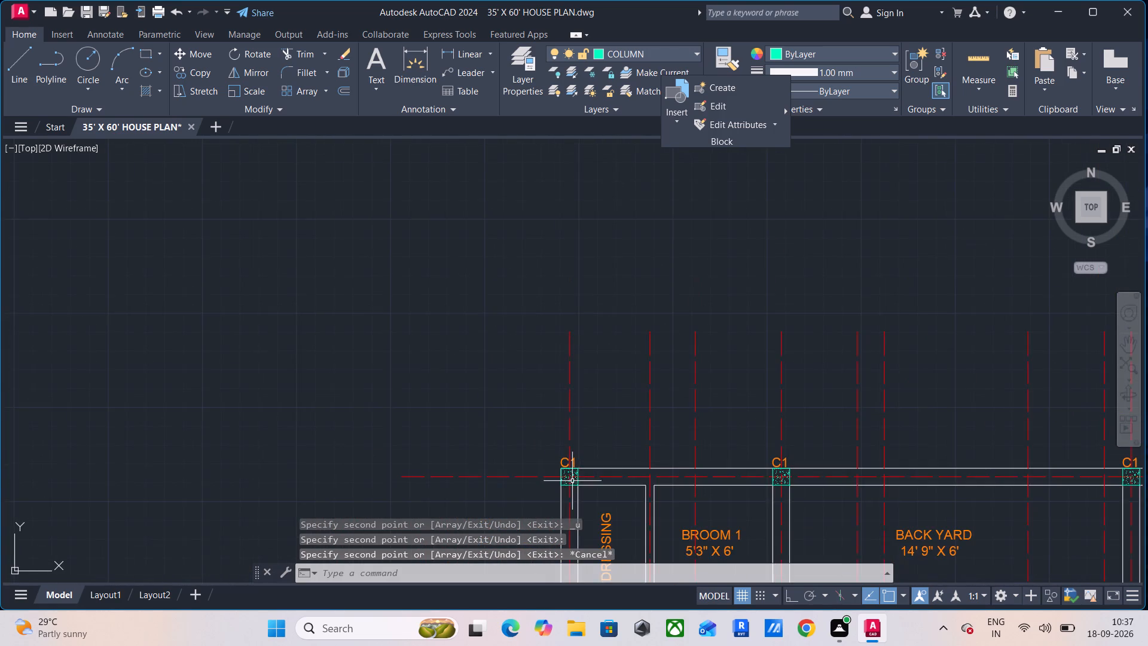
middle_drag(573, 481, 236, 323)
scroll(279, 353, down, 2)
middle_drag(701, 401, 494, 380)
scroll(486, 355, up, 4)
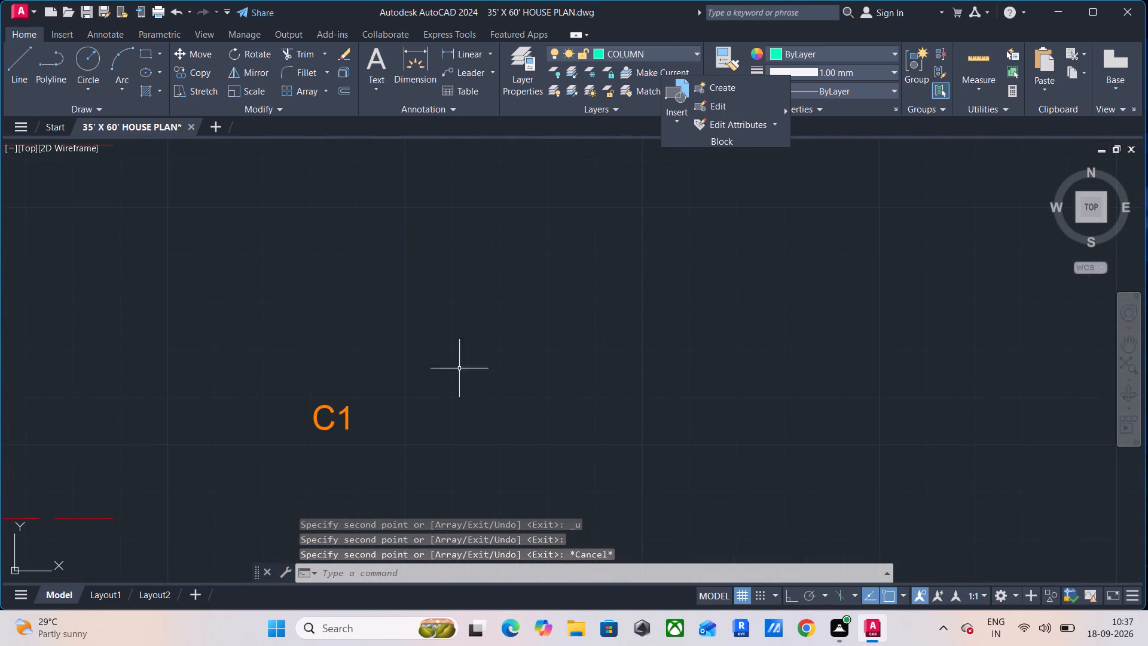
click(304, 417)
click(371, 410)
double_click(331, 410)
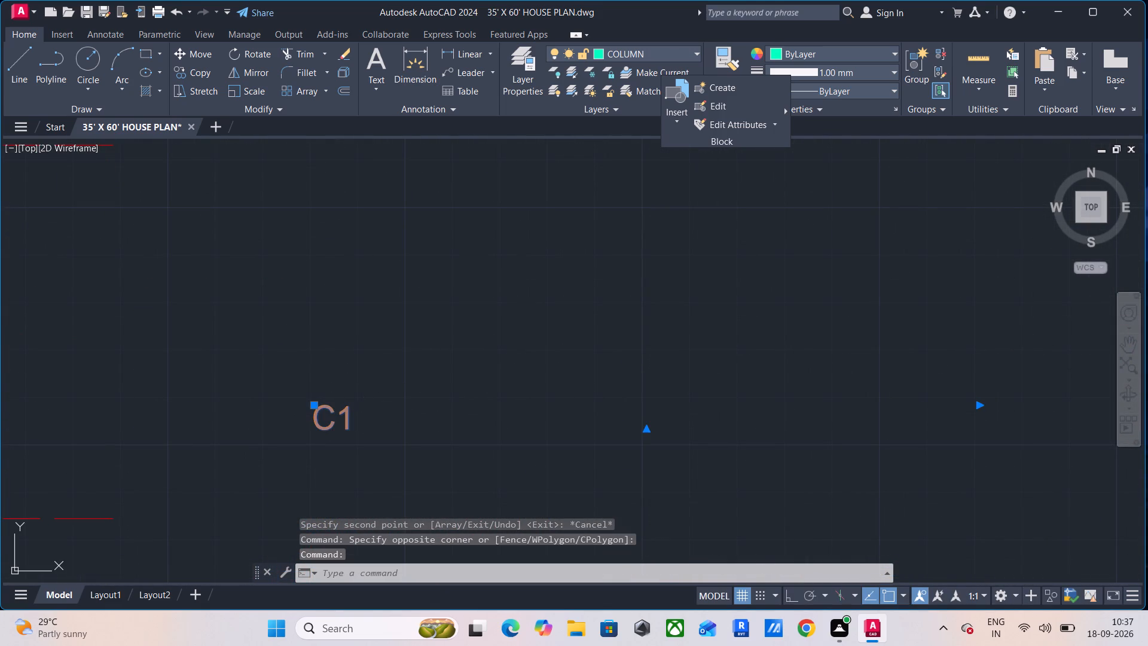
click(377, 416)
key(BackSpace)
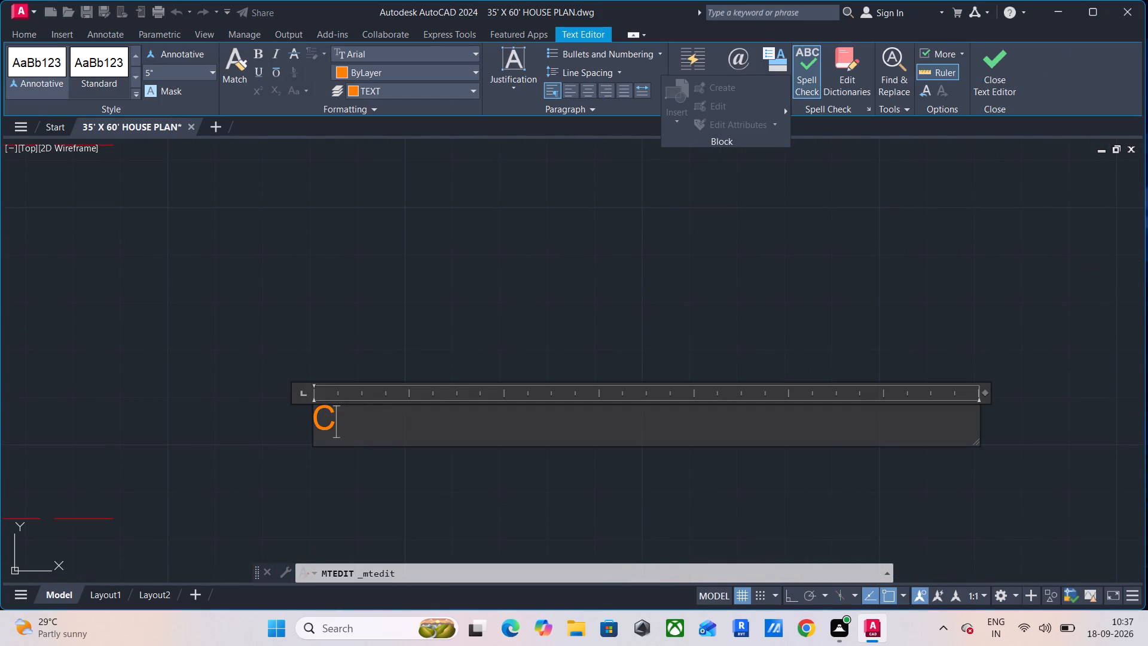
key(2)
click(988, 85)
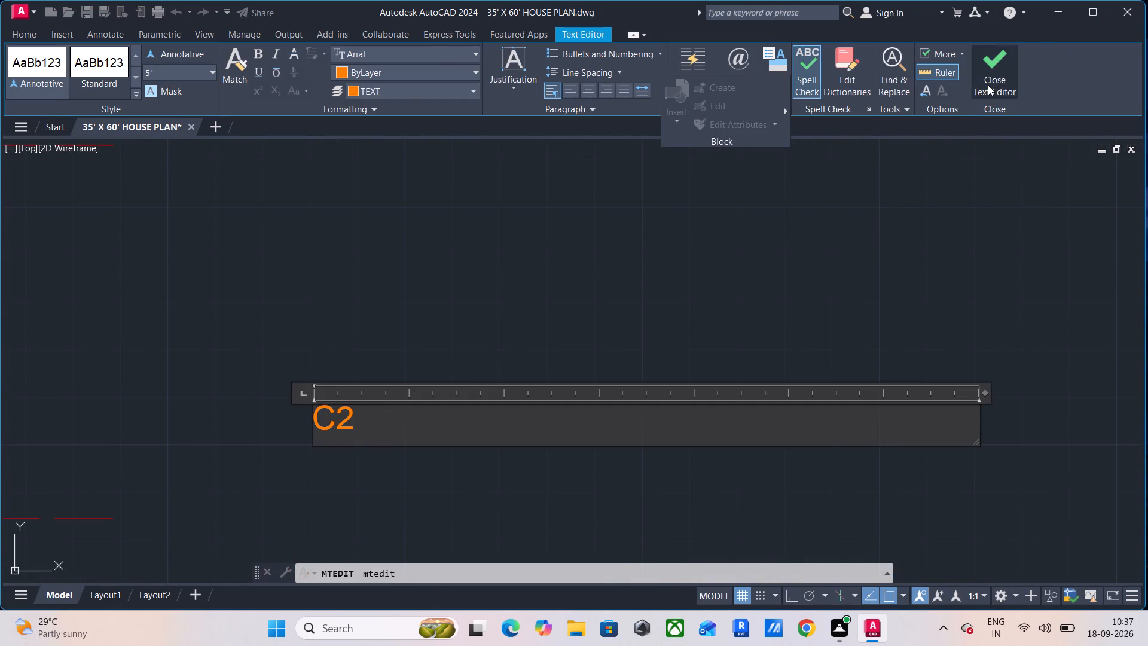
Copy the C2 label to just below the rotated column at the foot of the BROOM 1 and BACK YARD dividing wall.
scroll(362, 363, down, 3)
middle_drag(371, 364, 454, 364)
drag(453, 359, 438, 379)
click(416, 410)
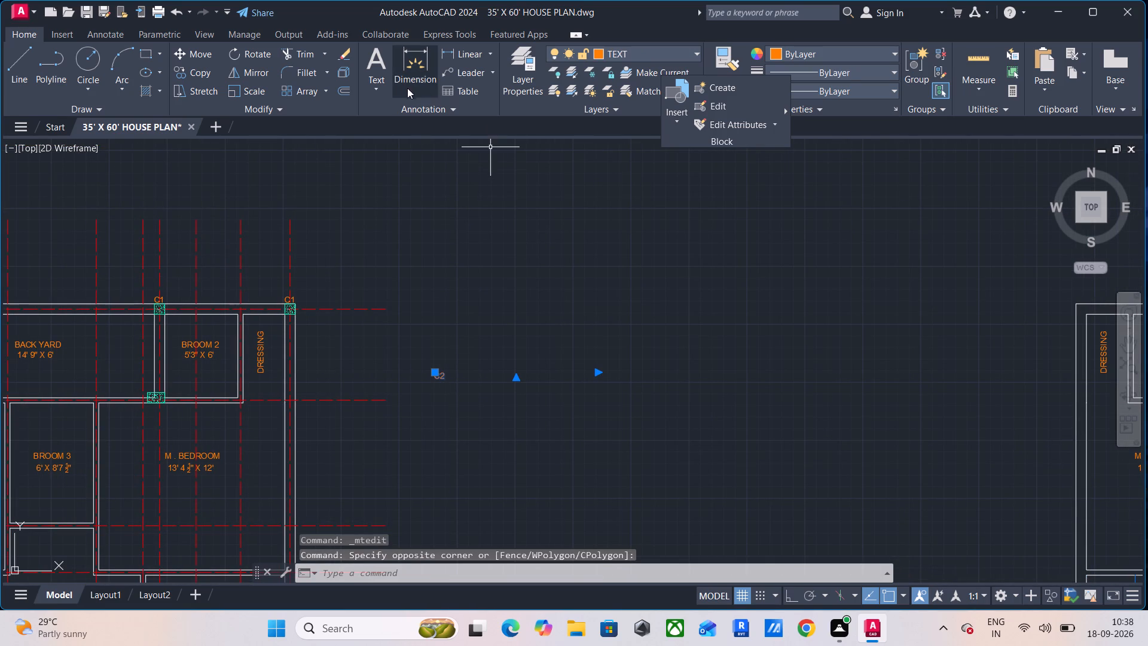
click(184, 74)
click(433, 371)
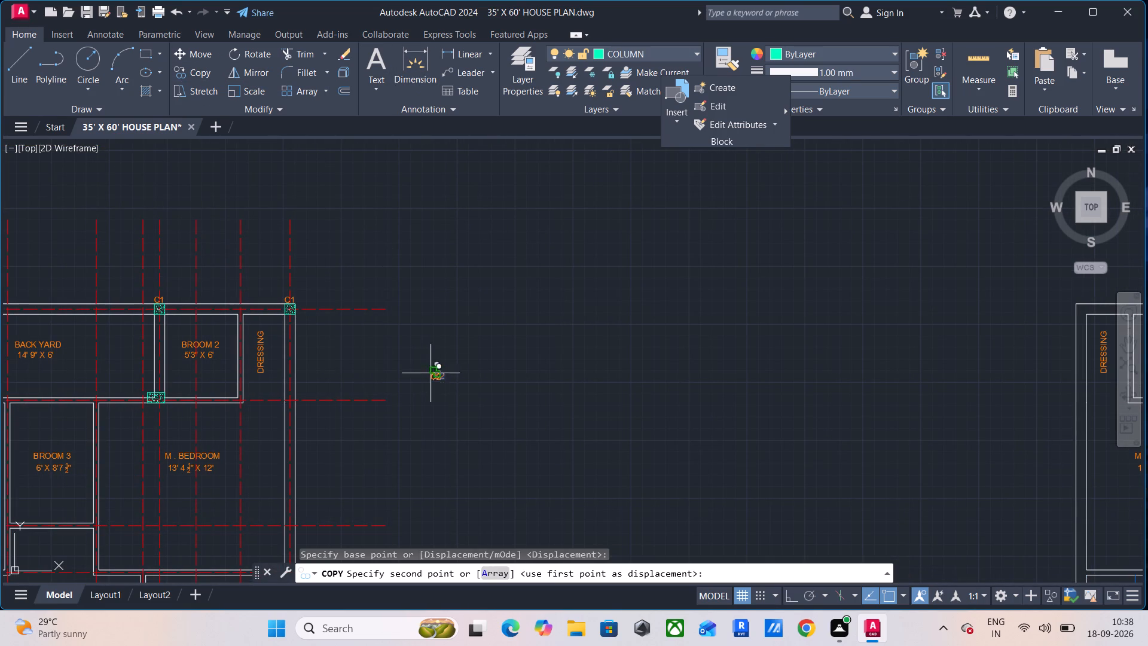
middle_drag(210, 428, 595, 365)
scroll(310, 359, up, 3)
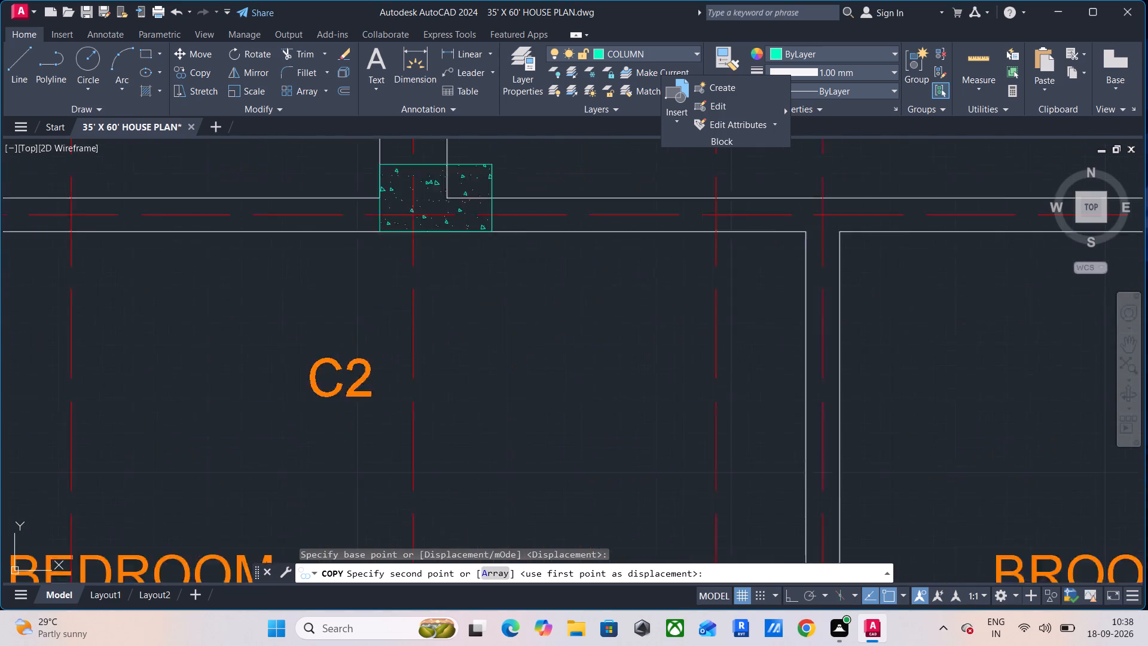
scroll(310, 359, up, 2)
middle_drag(449, 282, 425, 433)
scroll(425, 433, up, 1)
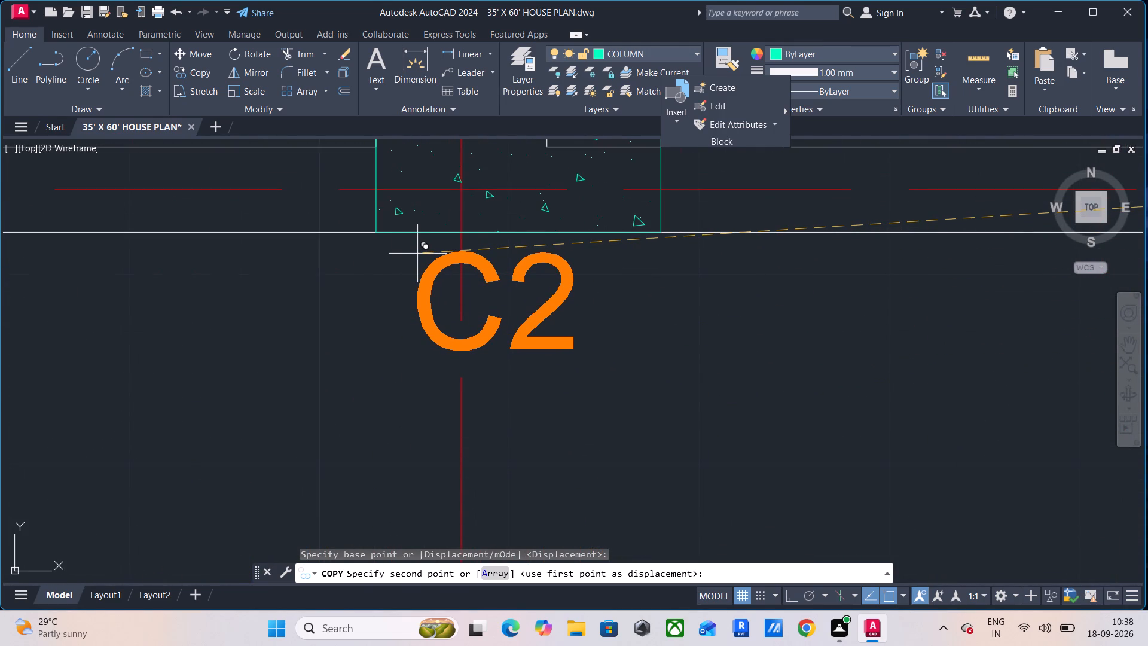
click(417, 254)
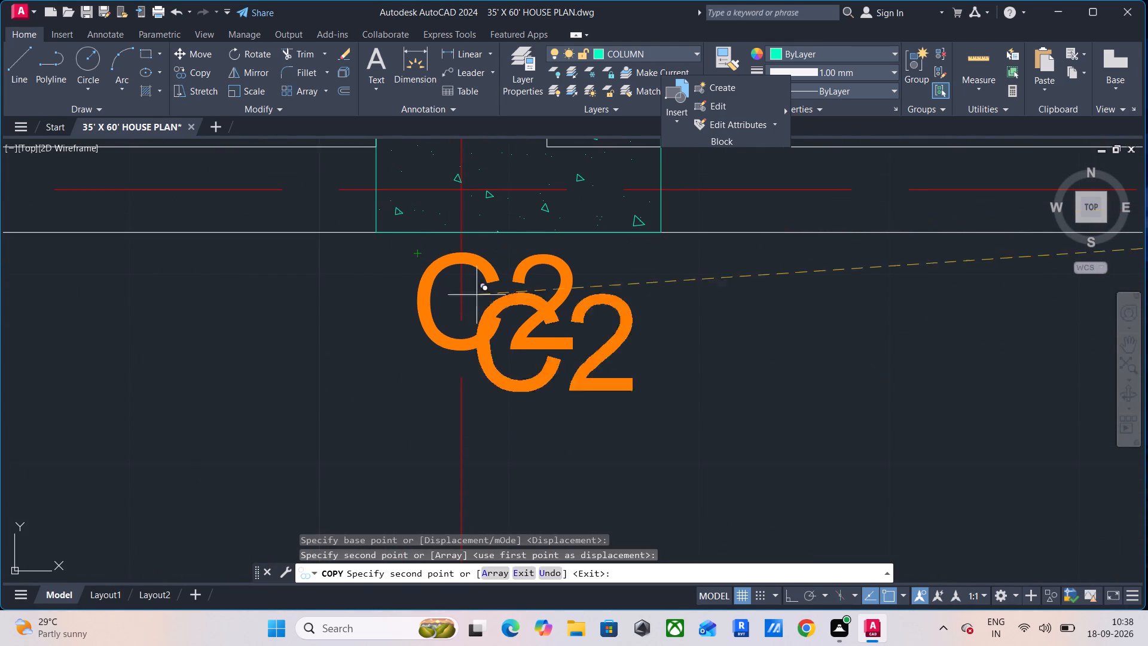
scroll(732, 309, down, 2)
key(Escape)
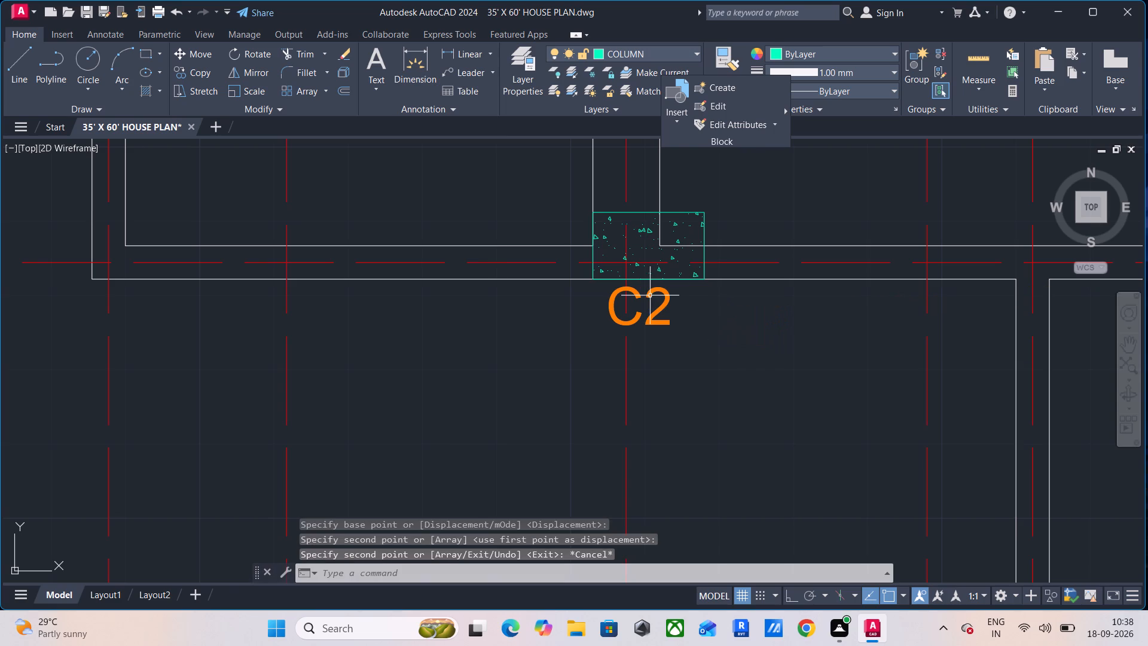
Copy the placed C2 label, based on its column's lower-left corner, to the matching column below the BACK YARD and BROOM 2 dividing wall.
click(651, 290)
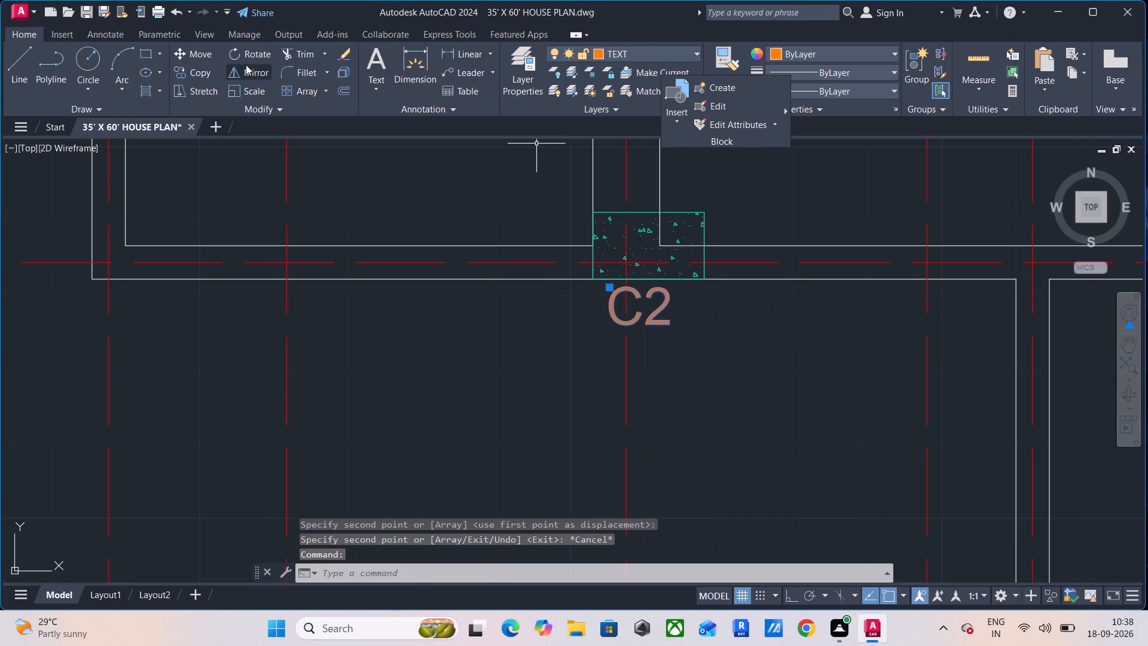
click(176, 66)
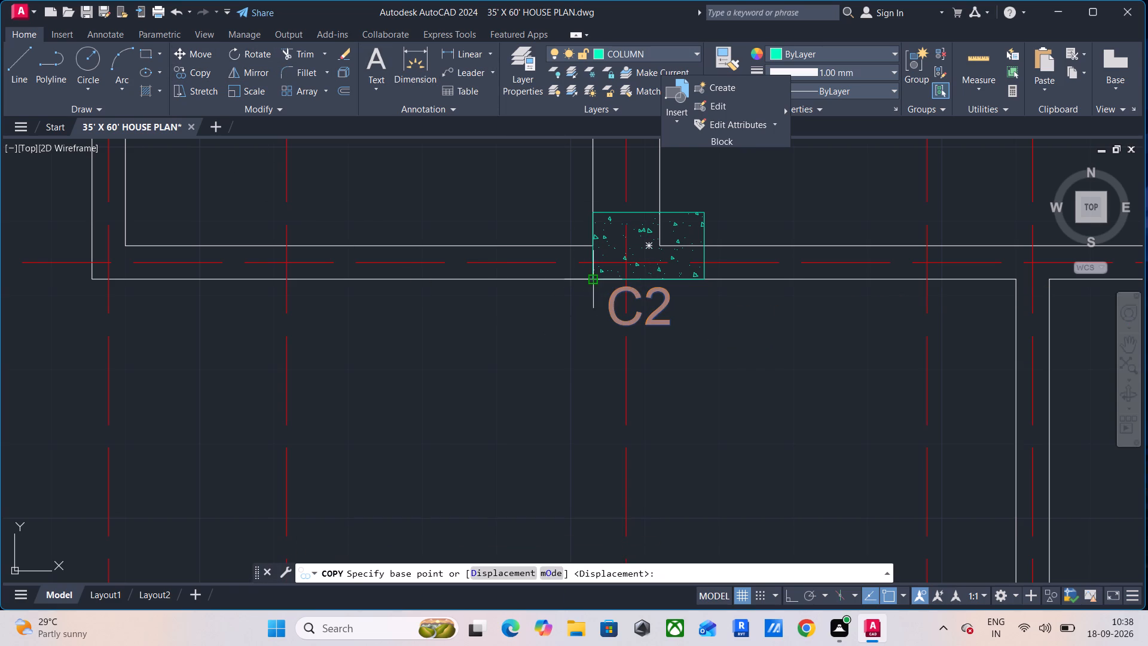
click(590, 276)
scroll(955, 290, down, 1)
middle_drag(920, 289, 298, 289)
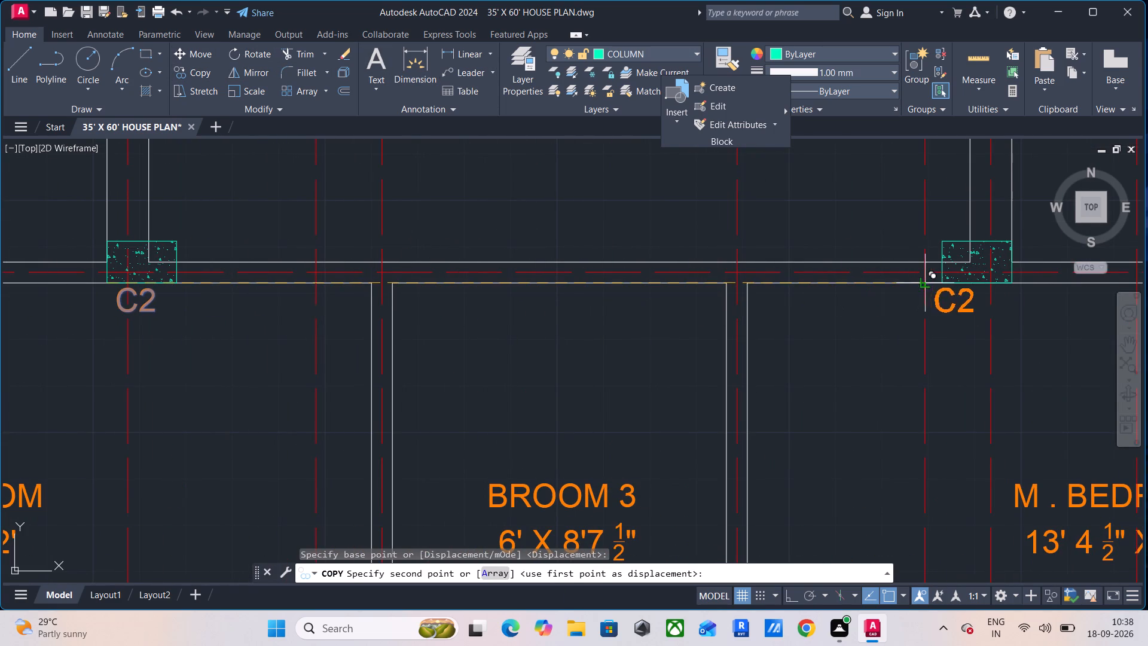
click(945, 284)
key(Escape)
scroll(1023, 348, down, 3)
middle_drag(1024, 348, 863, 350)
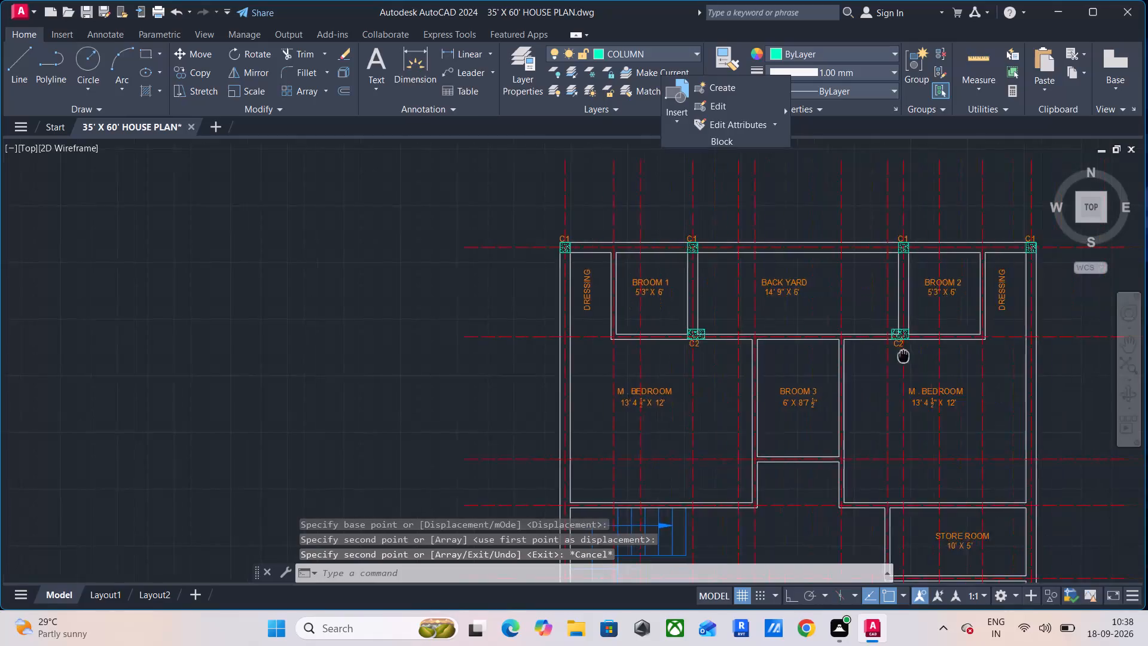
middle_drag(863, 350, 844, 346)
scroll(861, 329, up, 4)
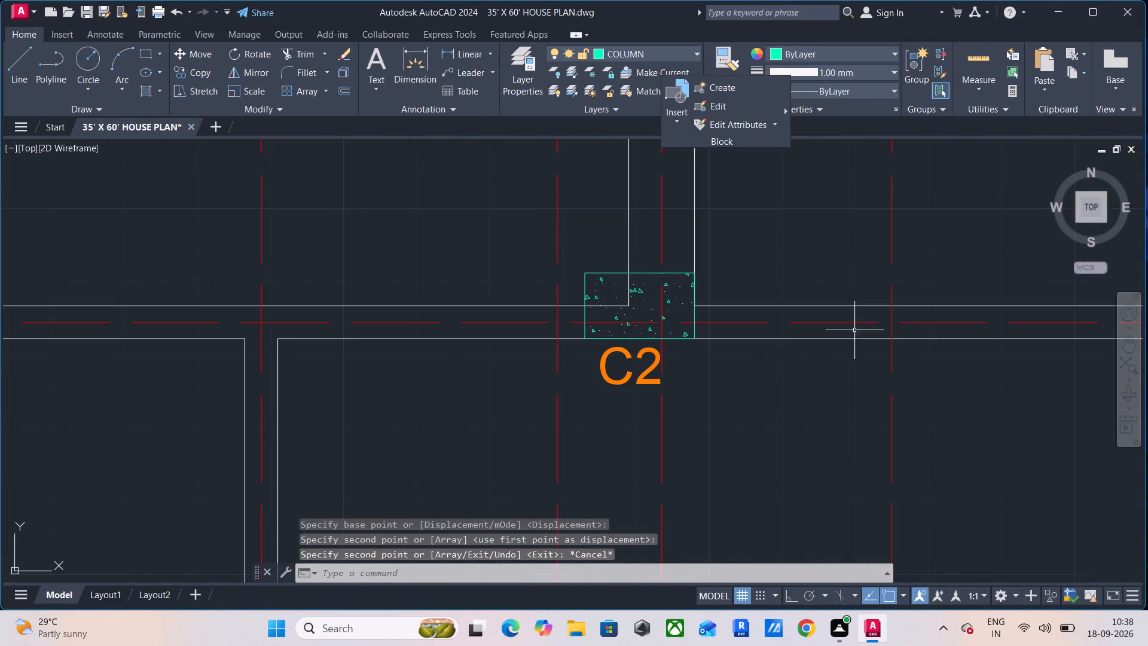
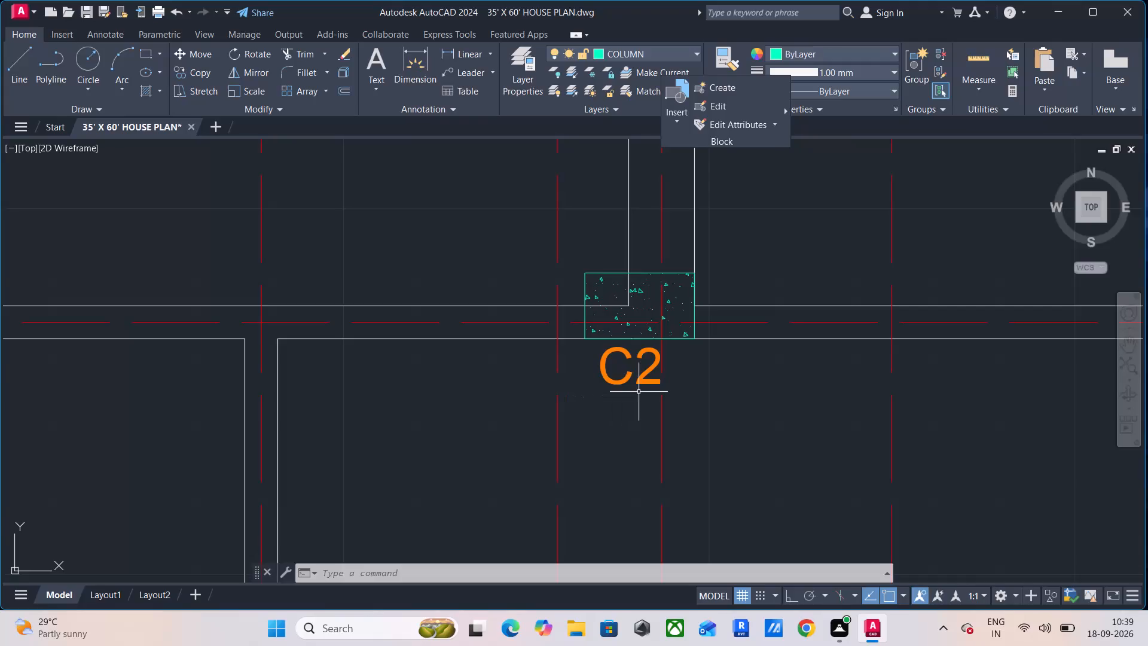
Copy the upper spare upright column beside the plan onto the west outer wall at the wall junction above the staircase.
scroll(640, 392, down, 3)
middle_drag(663, 396, 383, 252)
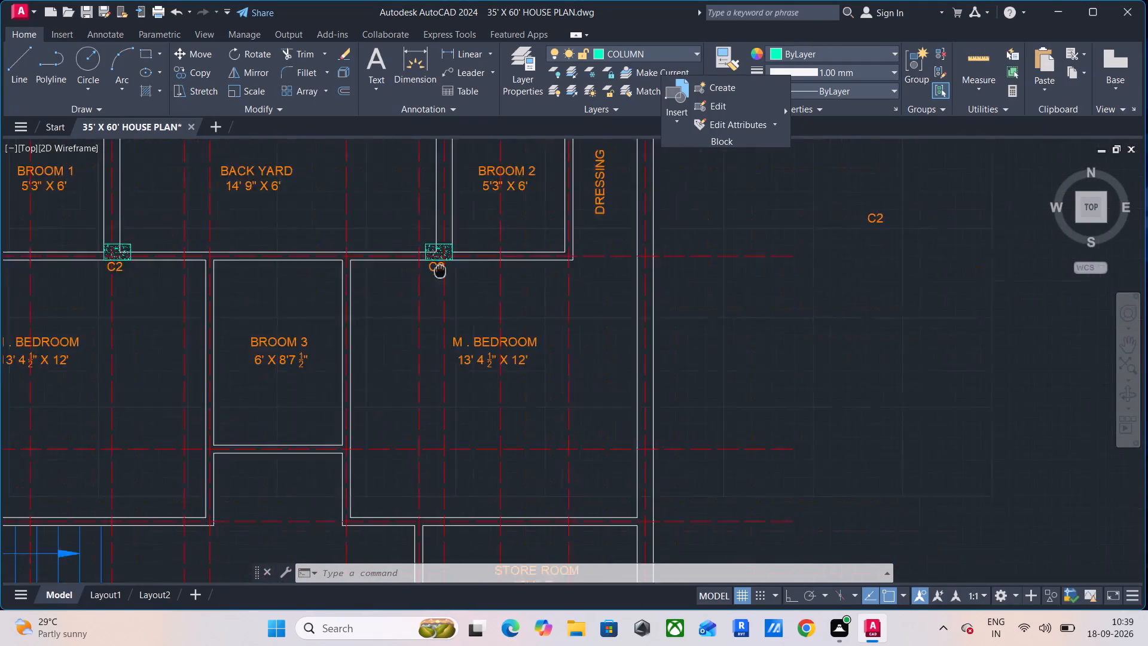
middle_drag(383, 252, 339, 240)
scroll(638, 349, down, 2)
middle_drag(776, 347, 712, 228)
scroll(663, 358, up, 3)
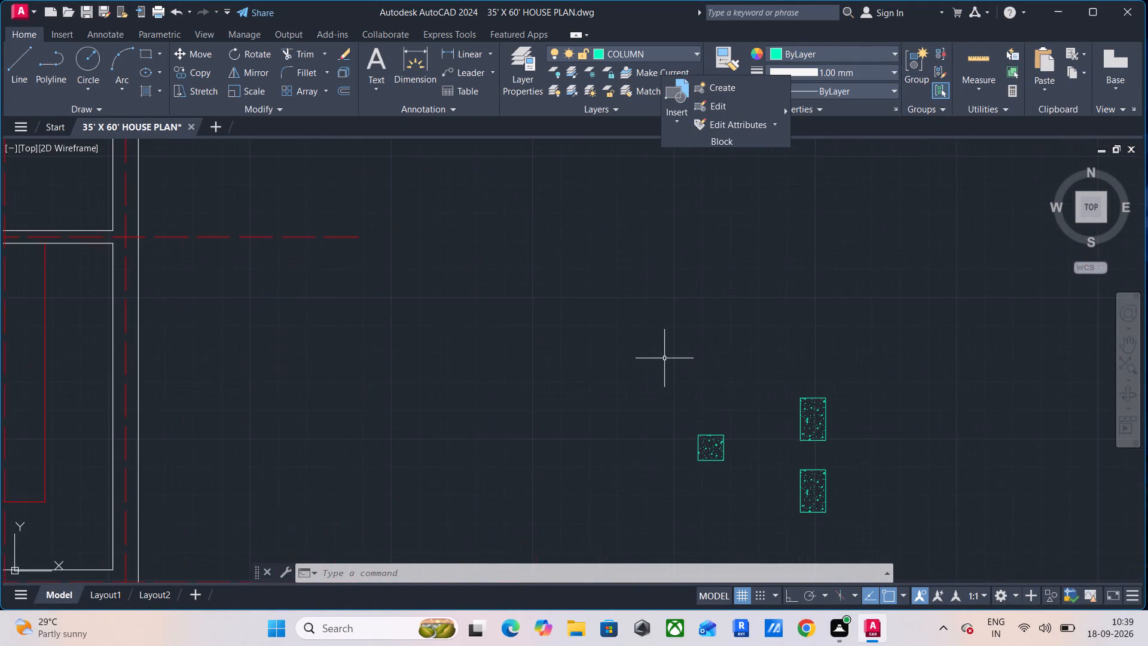
middle_drag(744, 392, 740, 307)
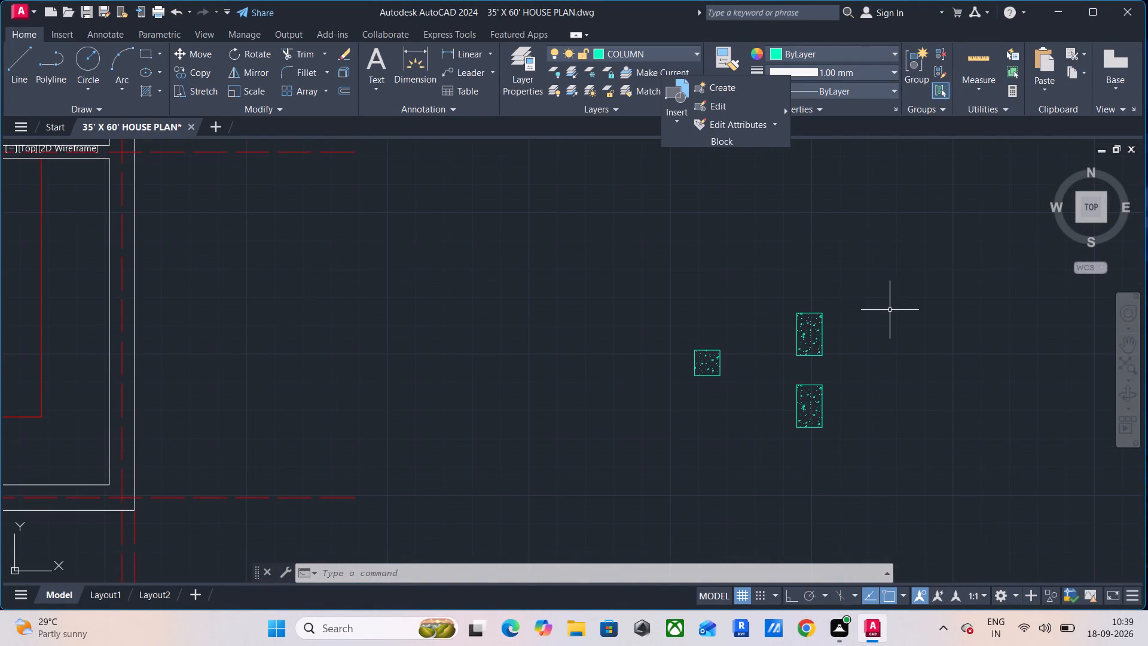
drag(871, 288, 853, 302)
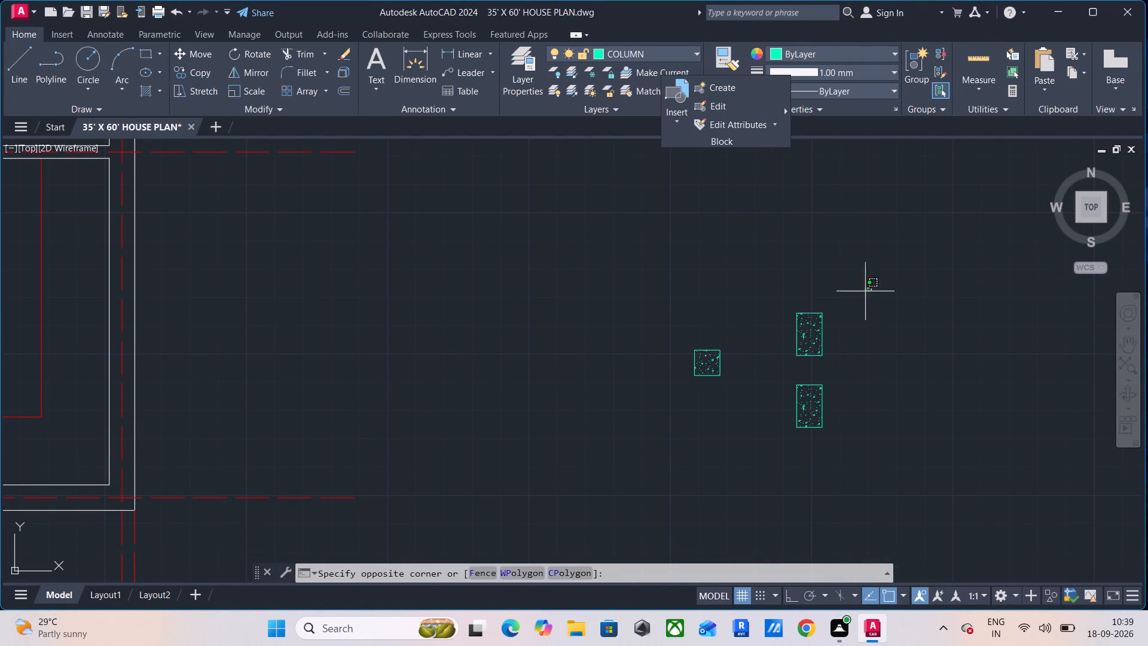
click(765, 365)
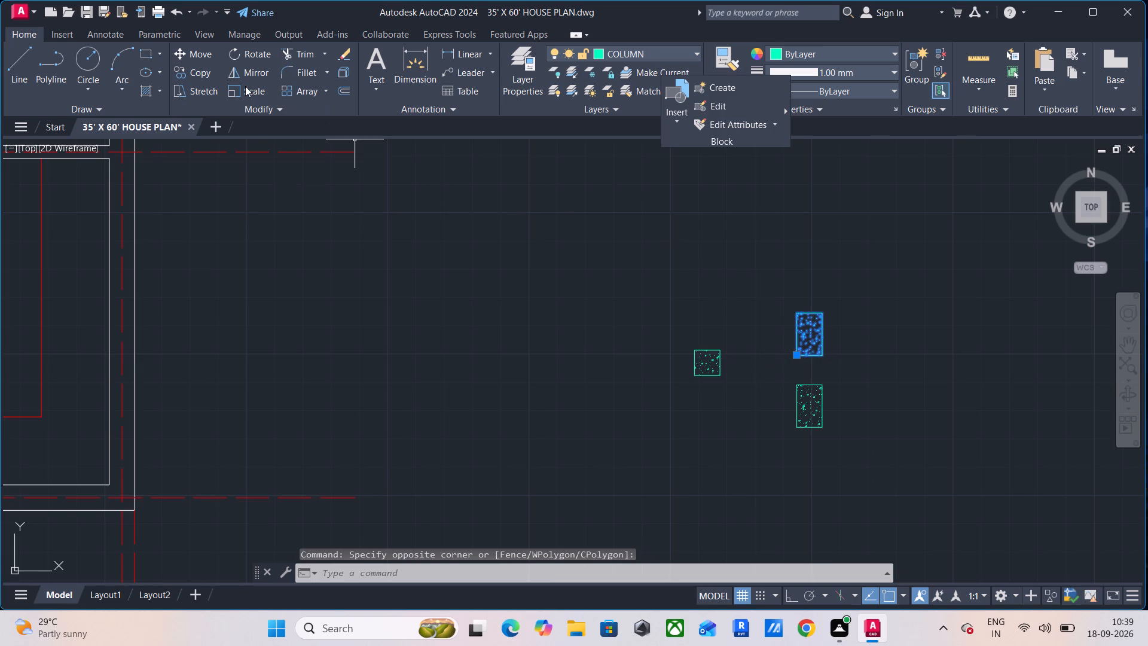
click(207, 75)
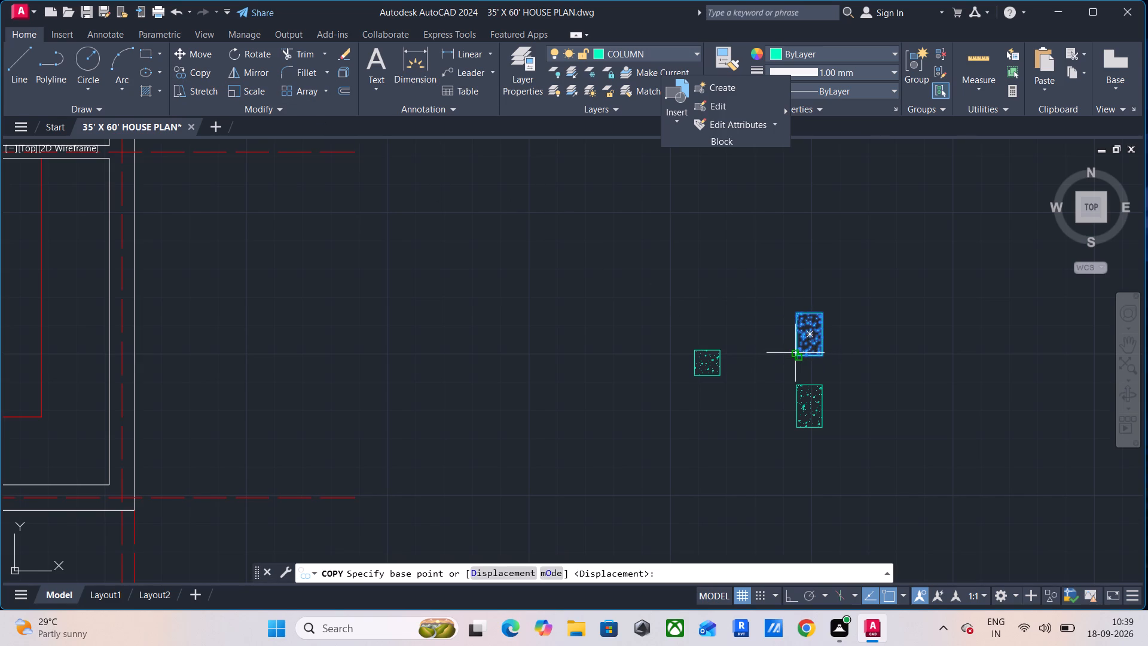
click(795, 356)
scroll(485, 303, down, 3)
middle_drag(469, 306, 851, 380)
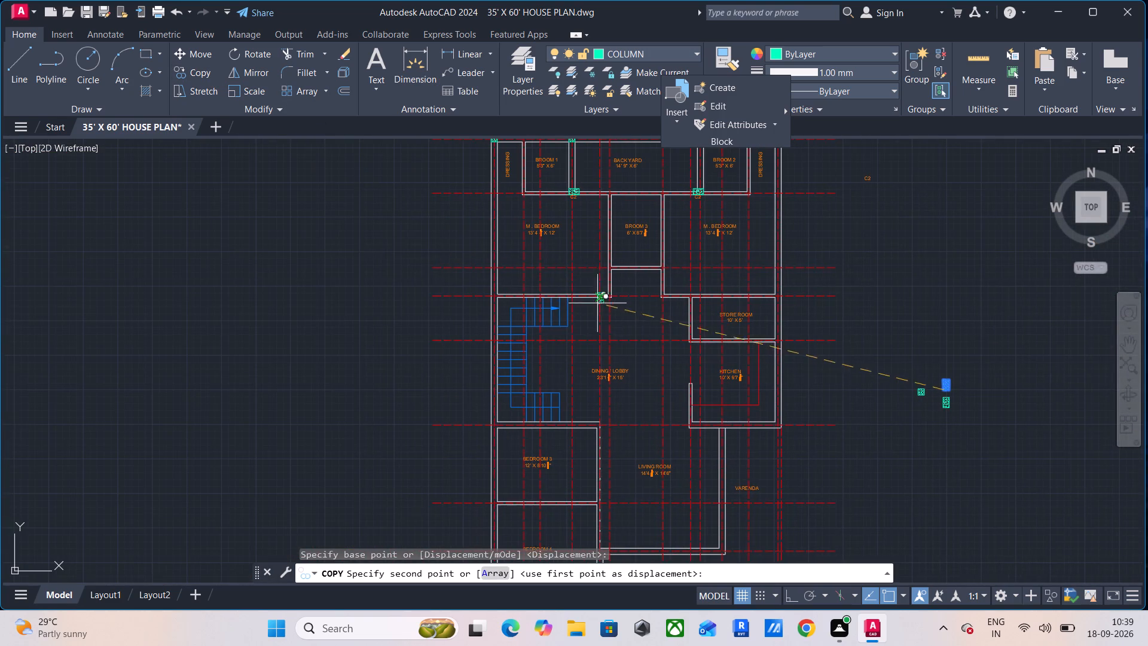
scroll(478, 297, up, 4)
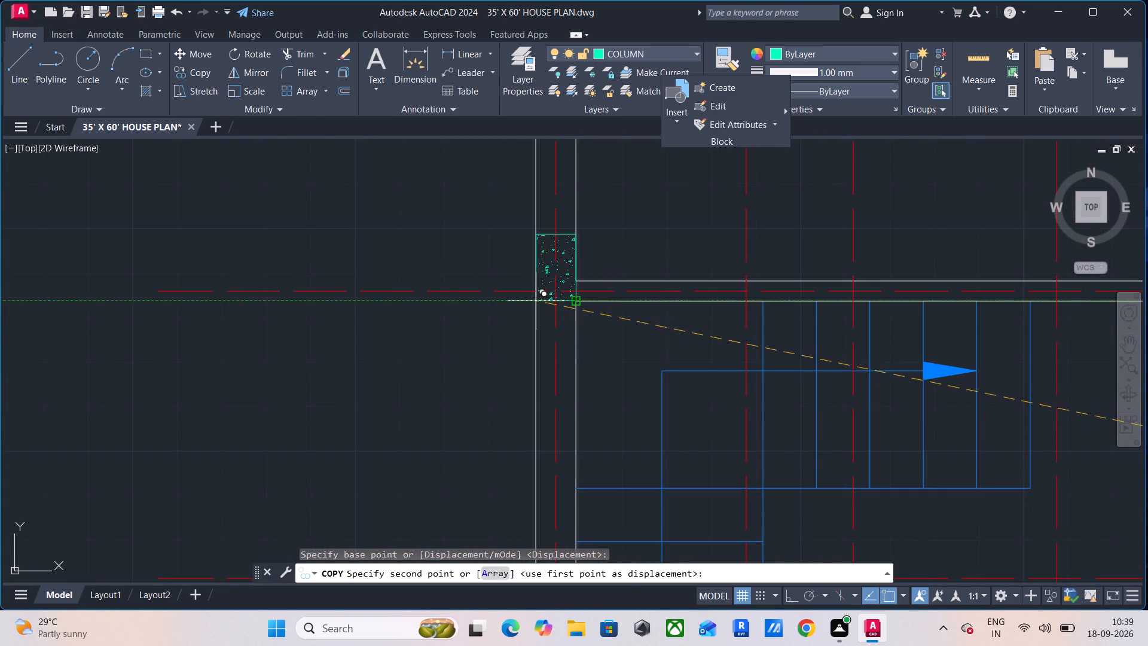
click(538, 301)
key(Escape)
Copy the column above the staircase straight across, with Ortho on, to the east outer wall at the store room's upper corner.
scroll(699, 362, down, 2)
middle_drag(704, 359, 563, 299)
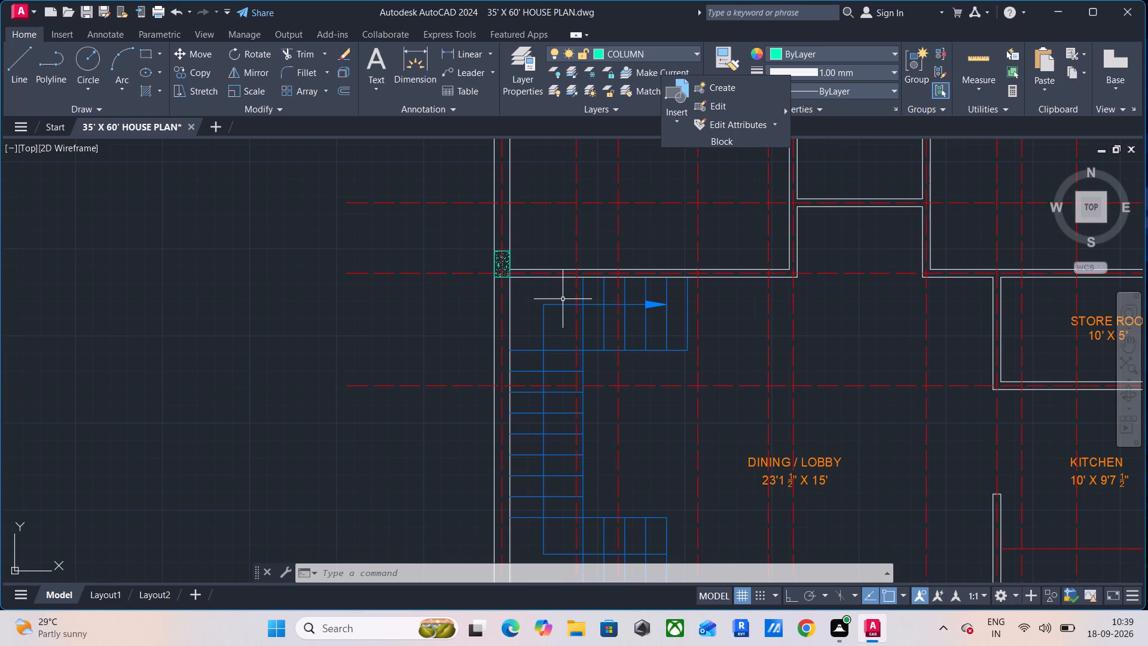
drag(469, 224, 469, 229)
click(537, 291)
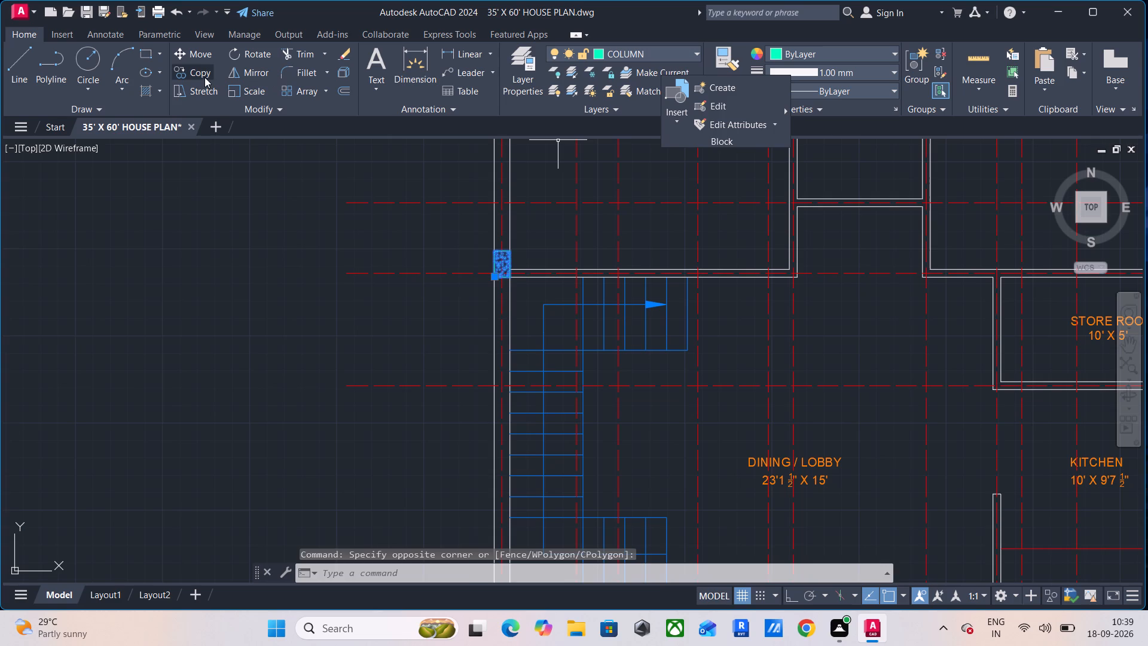
click(204, 77)
click(492, 278)
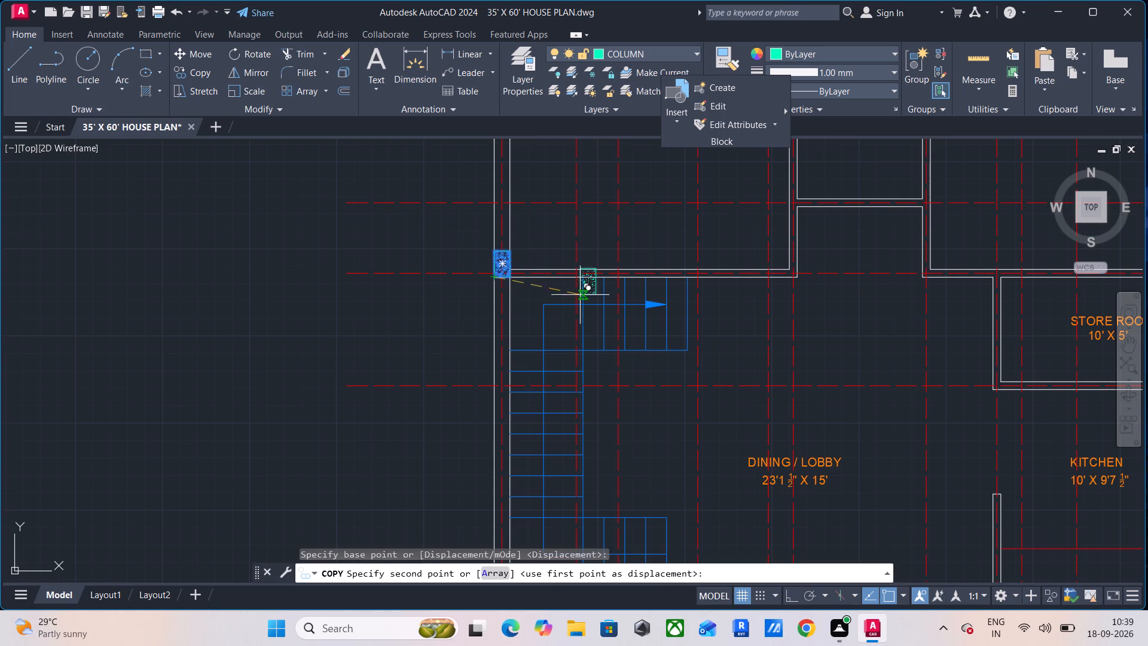
scroll(734, 269, down, 3)
middle_drag(749, 270, 390, 234)
scroll(496, 236, up, 4)
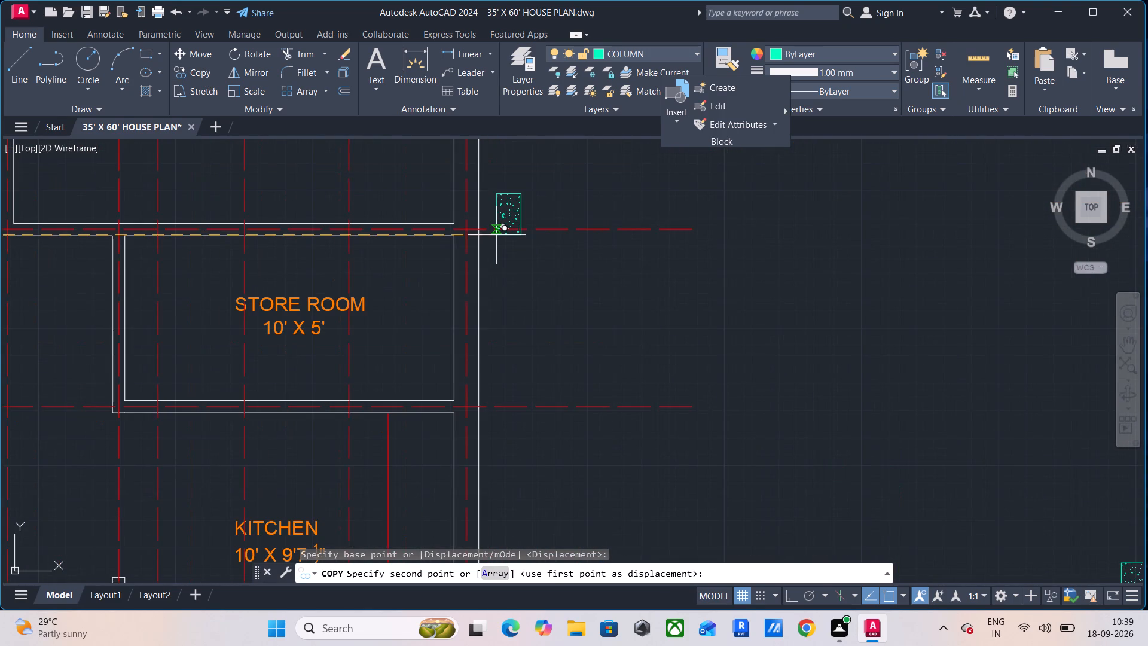
key(F8)
click(456, 237)
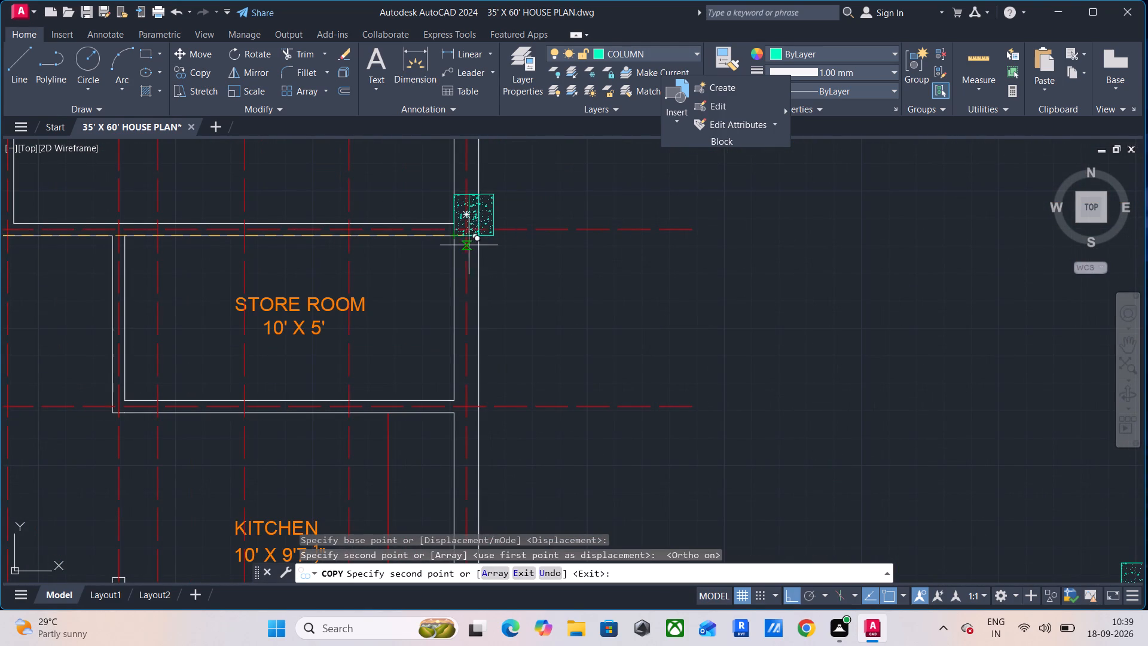
key(Escape)
key(Escape)
key(Escape)
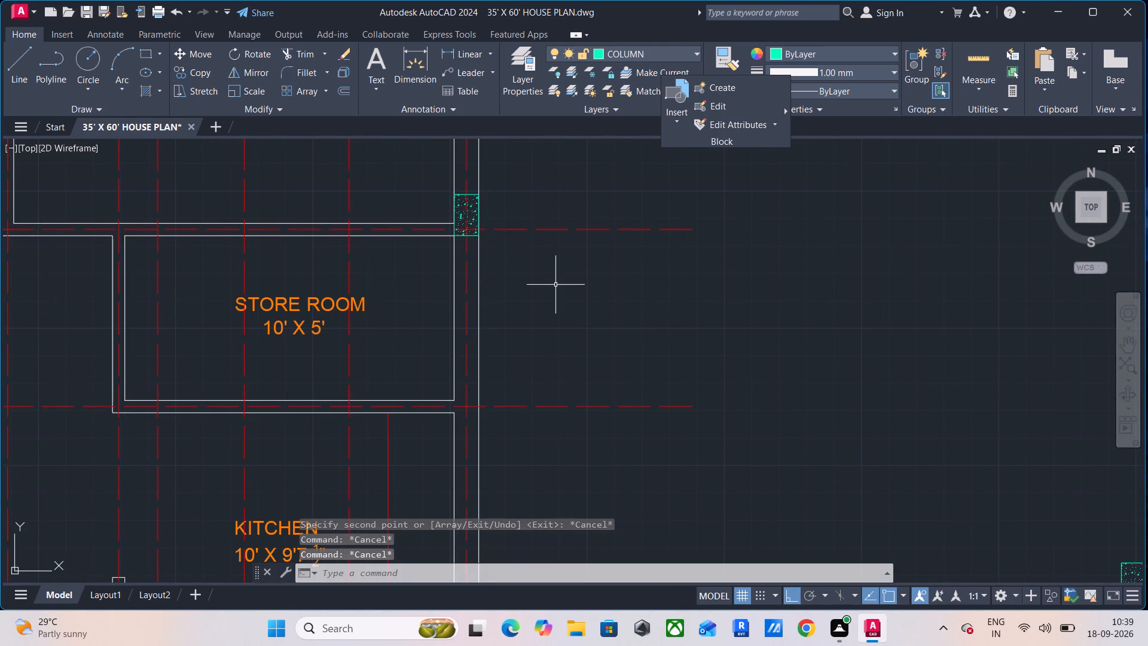
Move the four C1 and two C2 column labels around the back yard and bathrooms to the DIMENSIONS layer.
scroll(597, 286, down, 2)
middle_drag(600, 282, 656, 293)
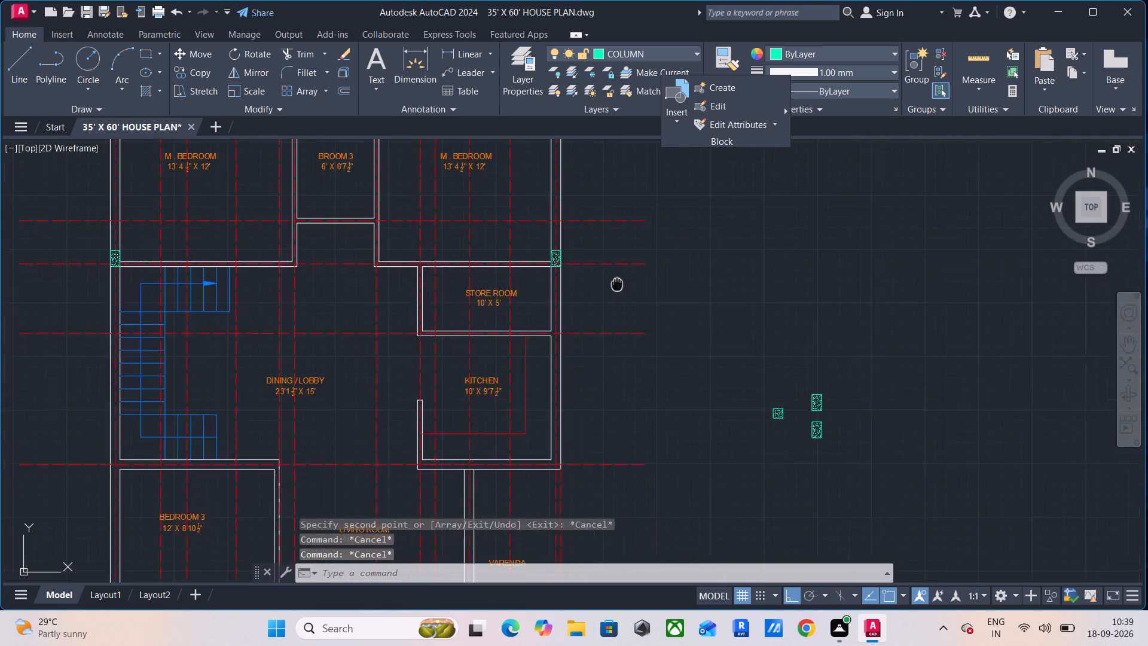
middle_drag(656, 293, 814, 303)
scroll(814, 304, down, 1)
middle_drag(814, 304, 803, 328)
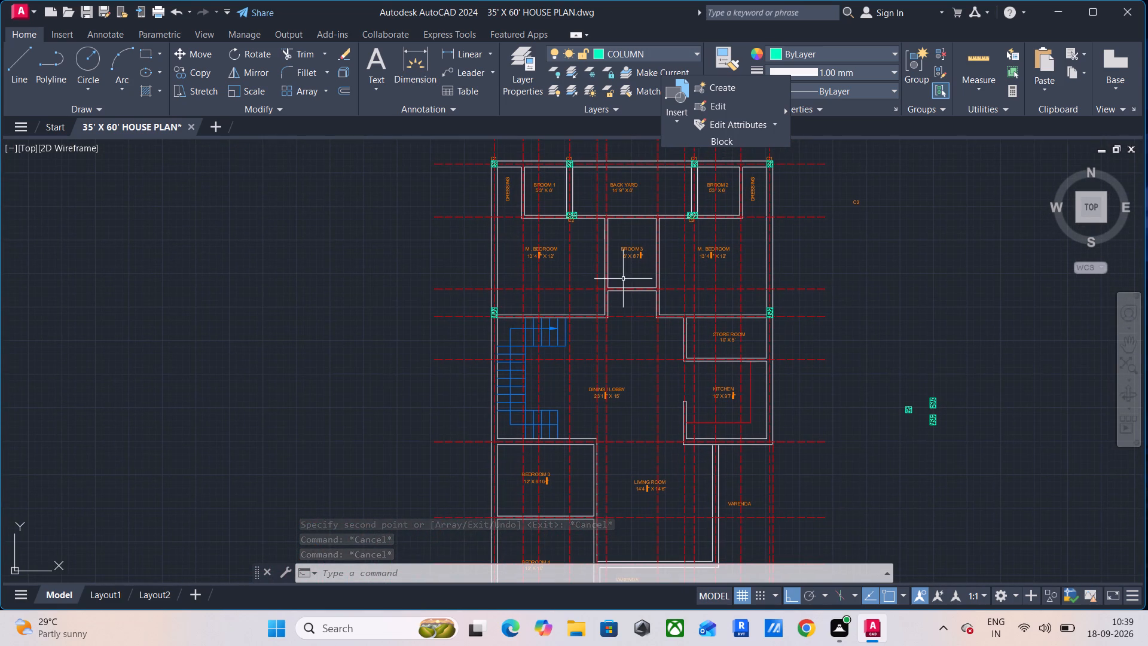
scroll(576, 223, up, 4)
click(543, 211)
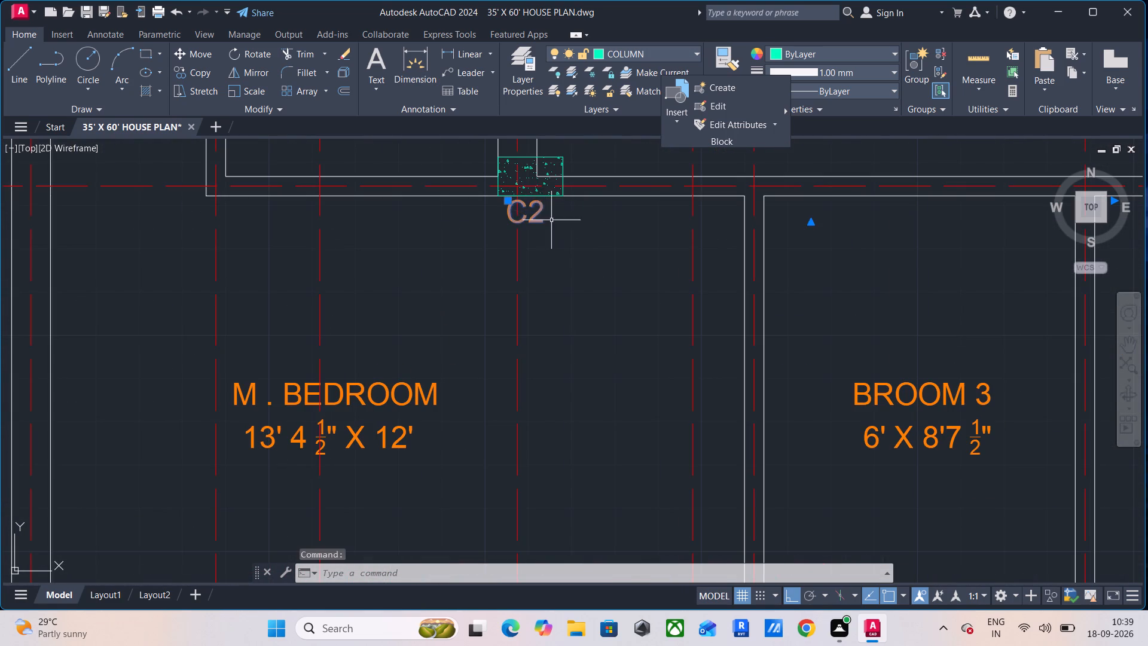
scroll(696, 228, down, 3)
middle_drag(752, 223, 755, 300)
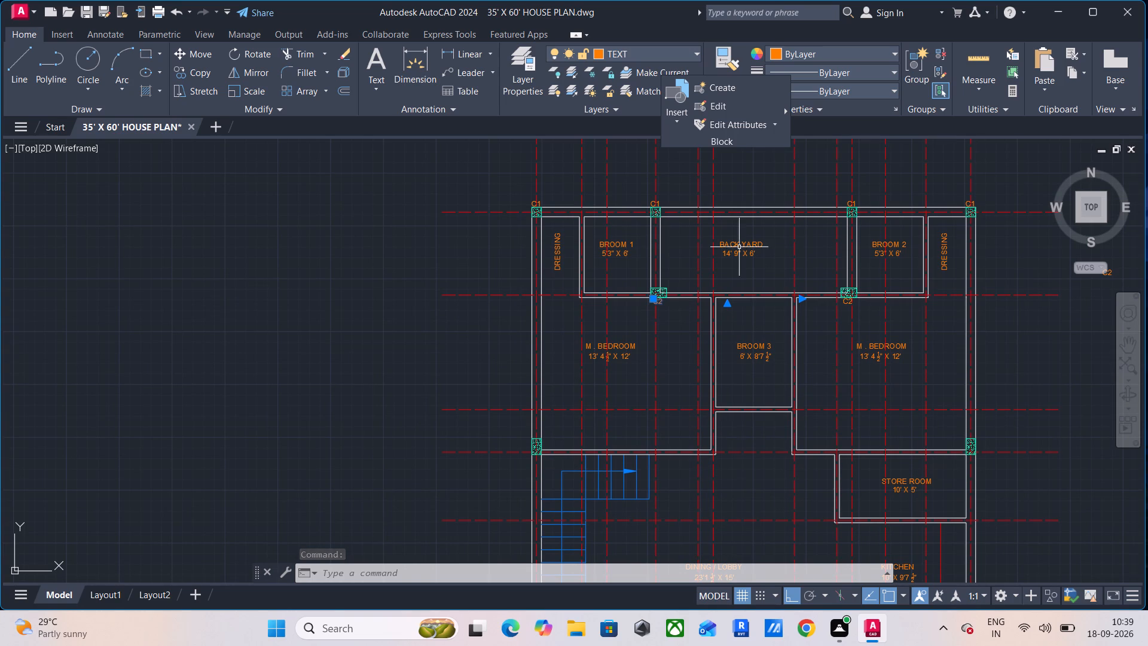
scroll(651, 200, up, 2)
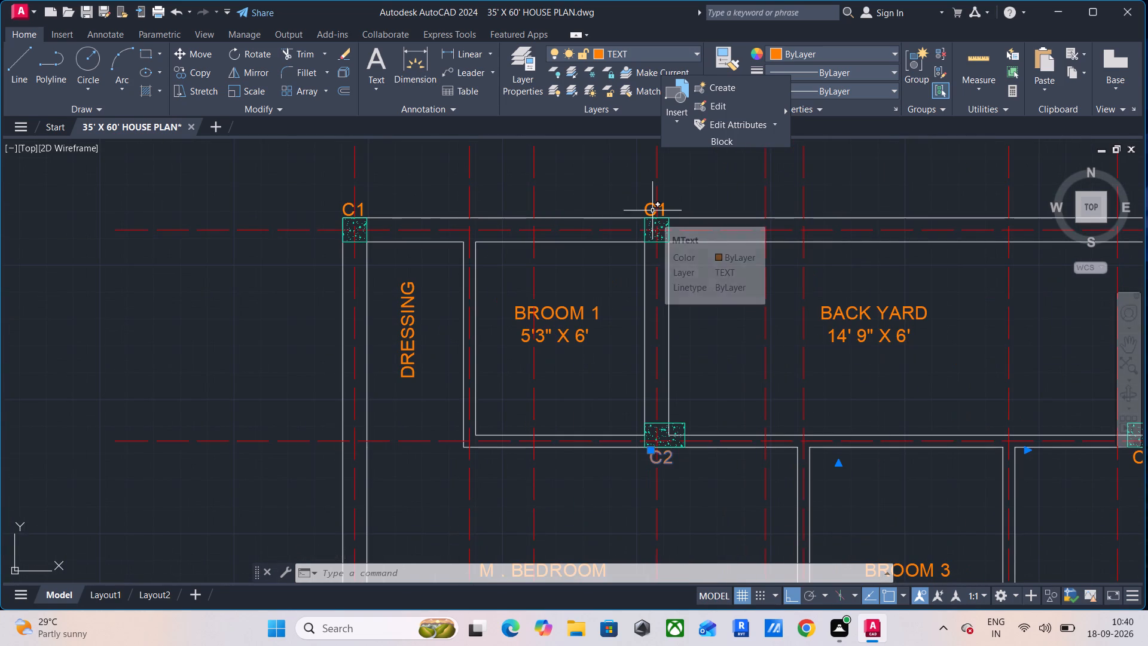
click(652, 211)
click(359, 204)
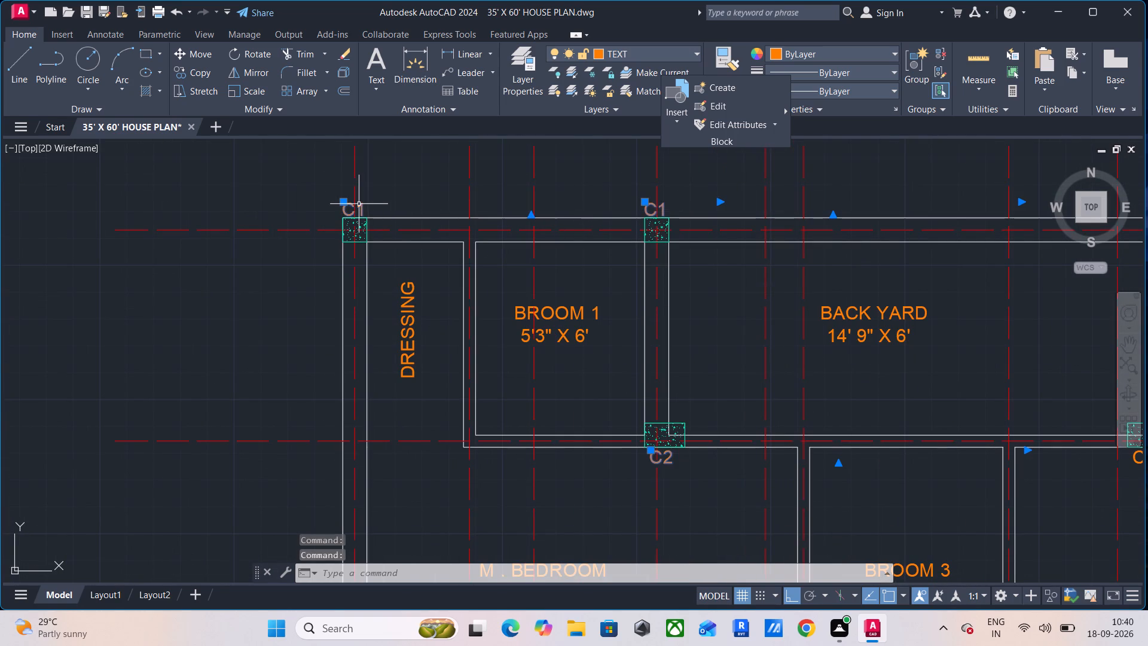
middle_drag(731, 225, 344, 210)
click(762, 194)
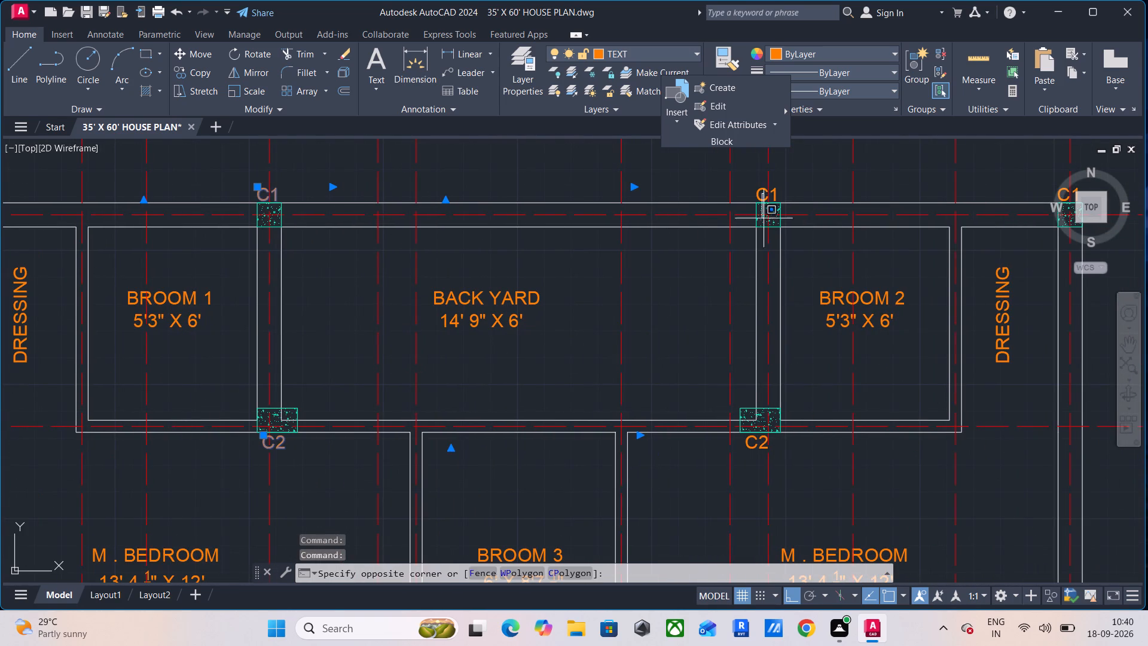
click(758, 196)
click(756, 443)
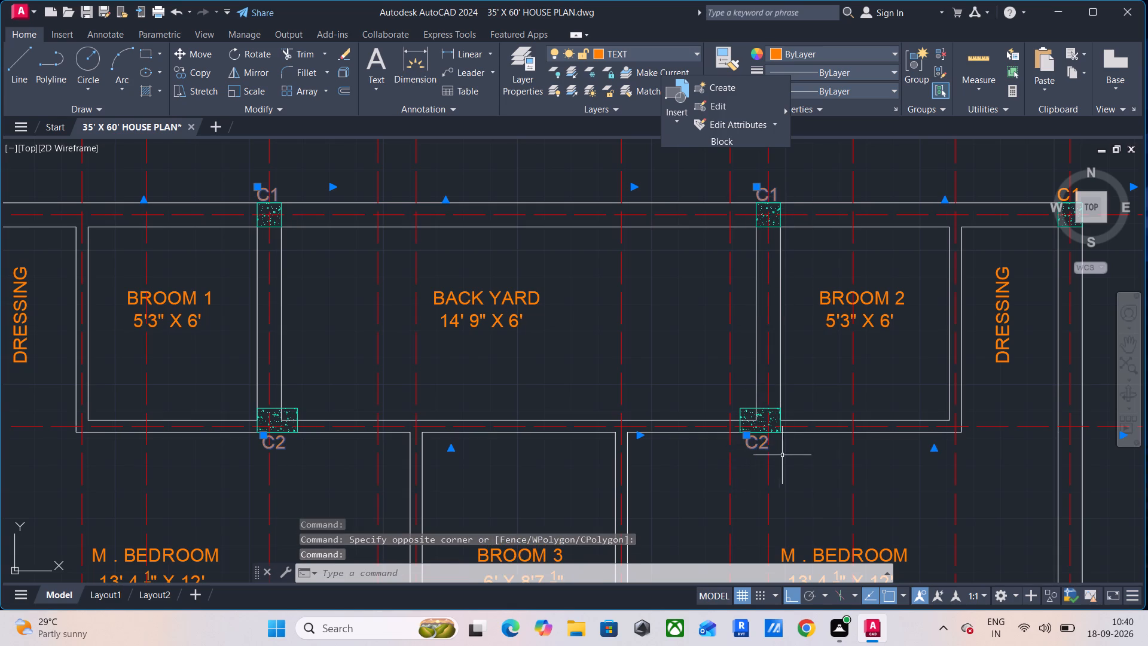
middle_drag(869, 446, 655, 421)
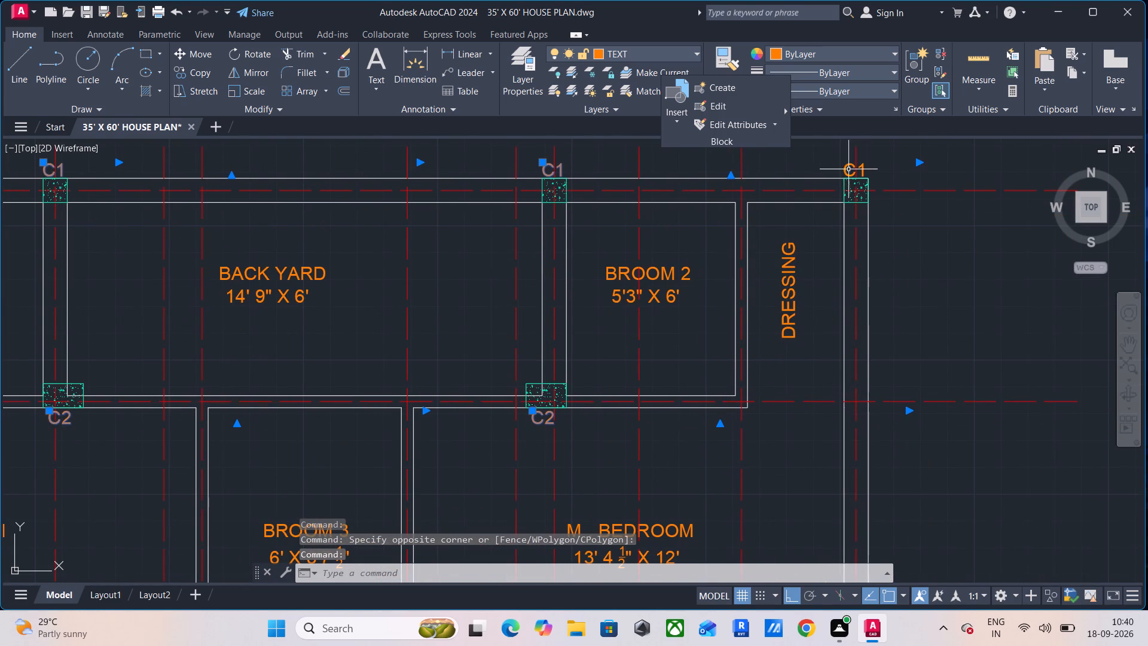
click(851, 169)
click(820, 169)
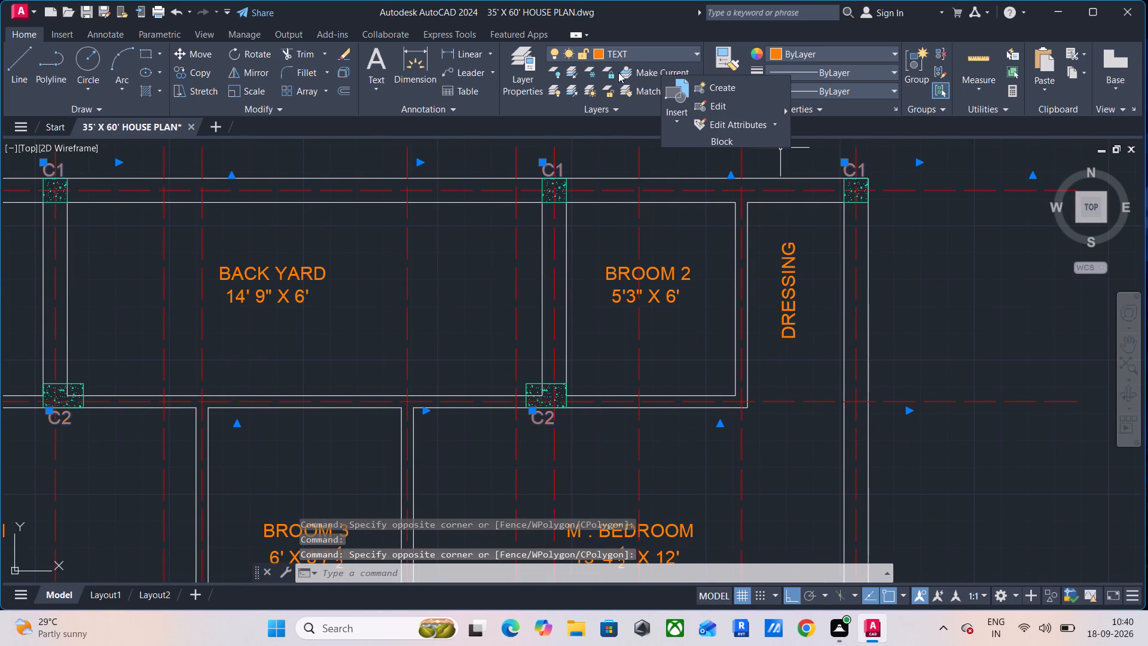
click(692, 55)
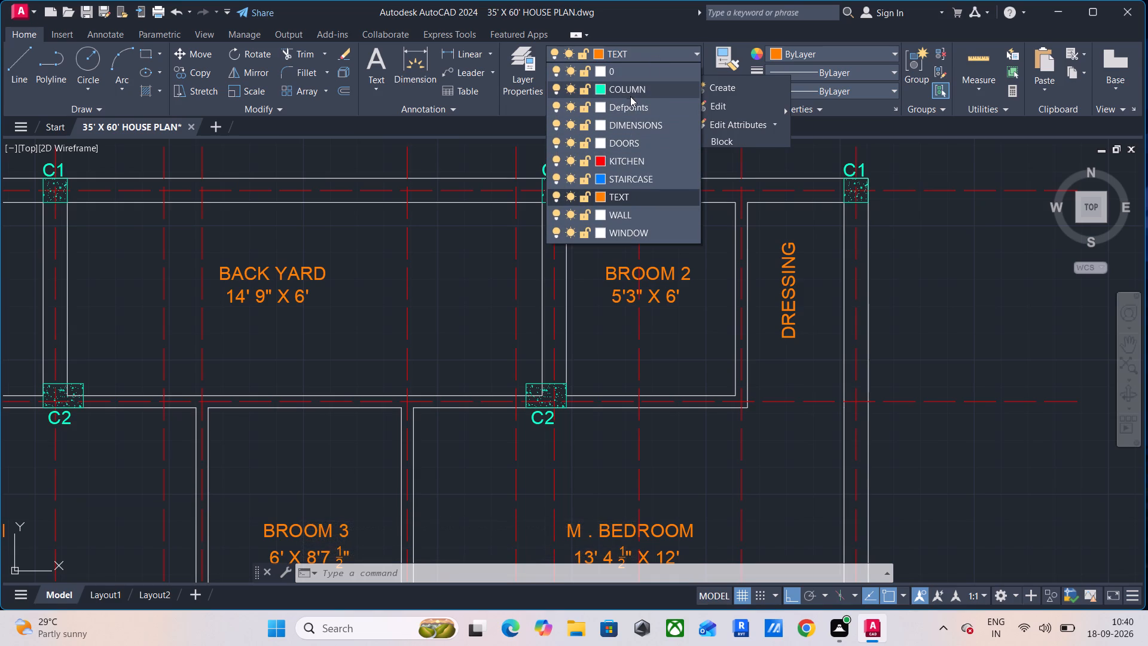
click(631, 133)
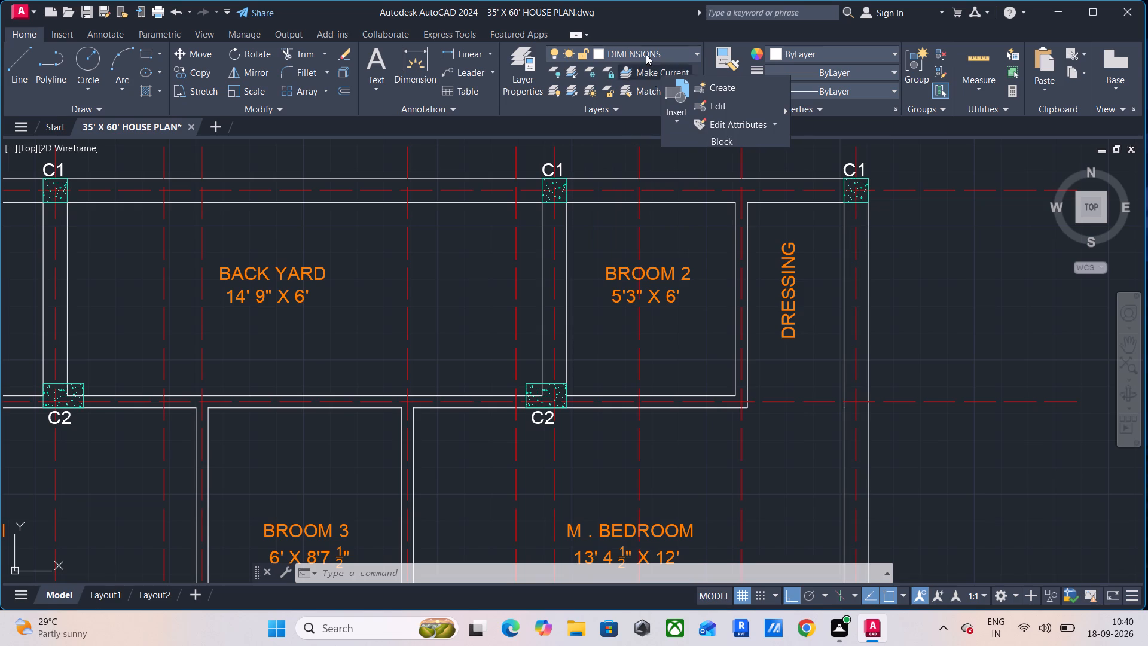
Set the DIMENSIONS layer colour to index 210.
click(600, 50)
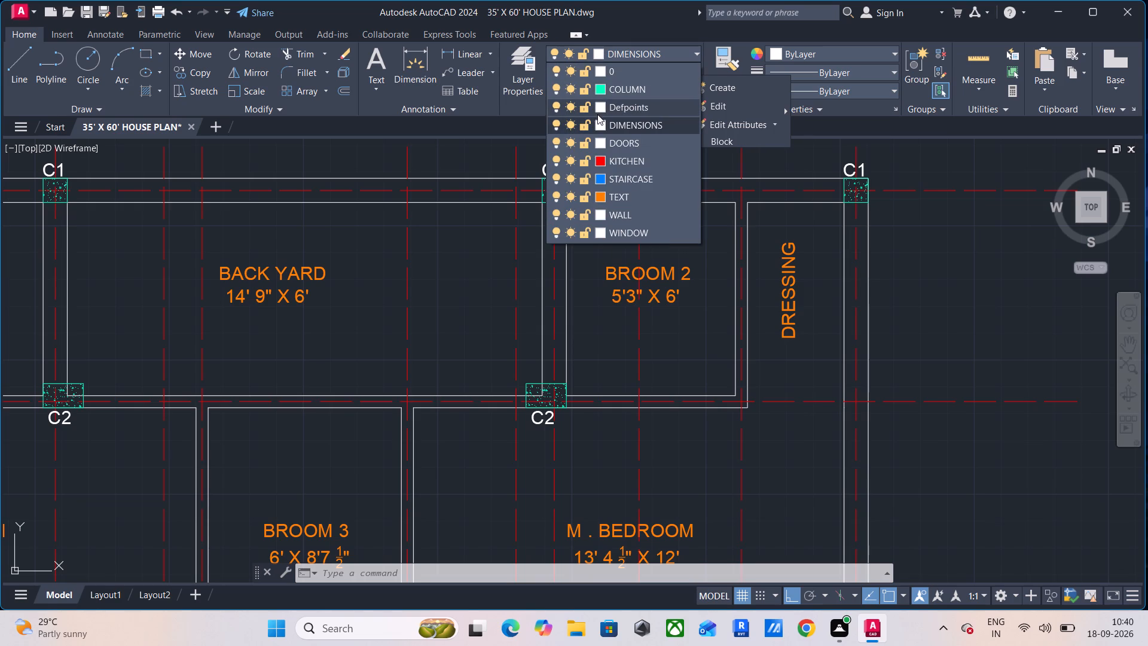
click(597, 121)
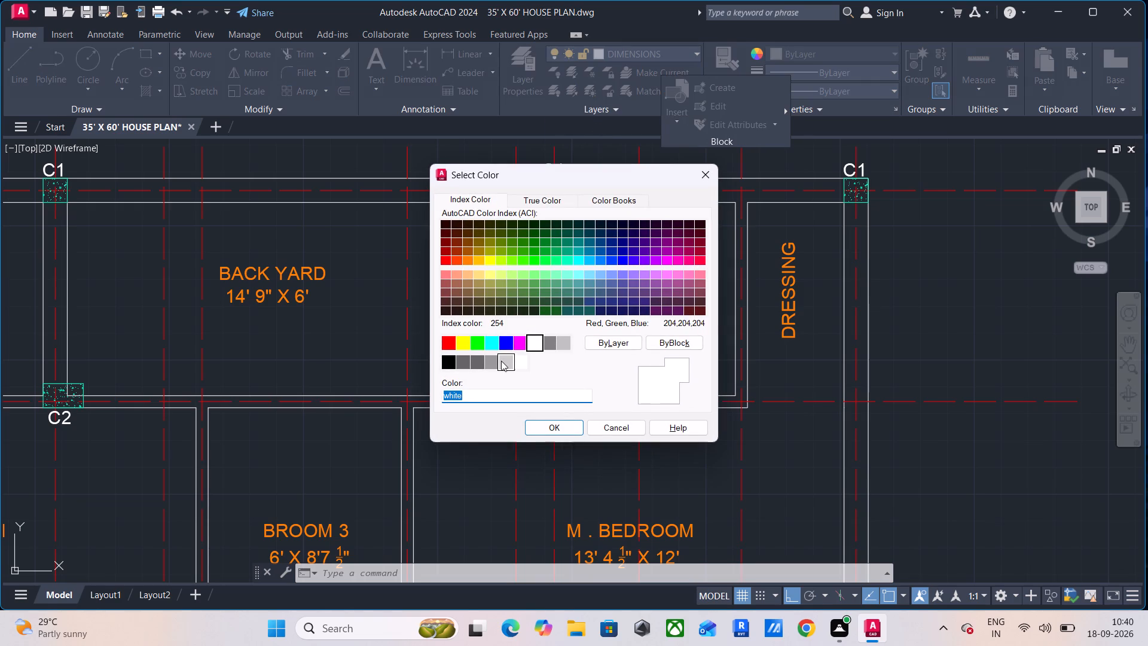
click(669, 260)
click(549, 429)
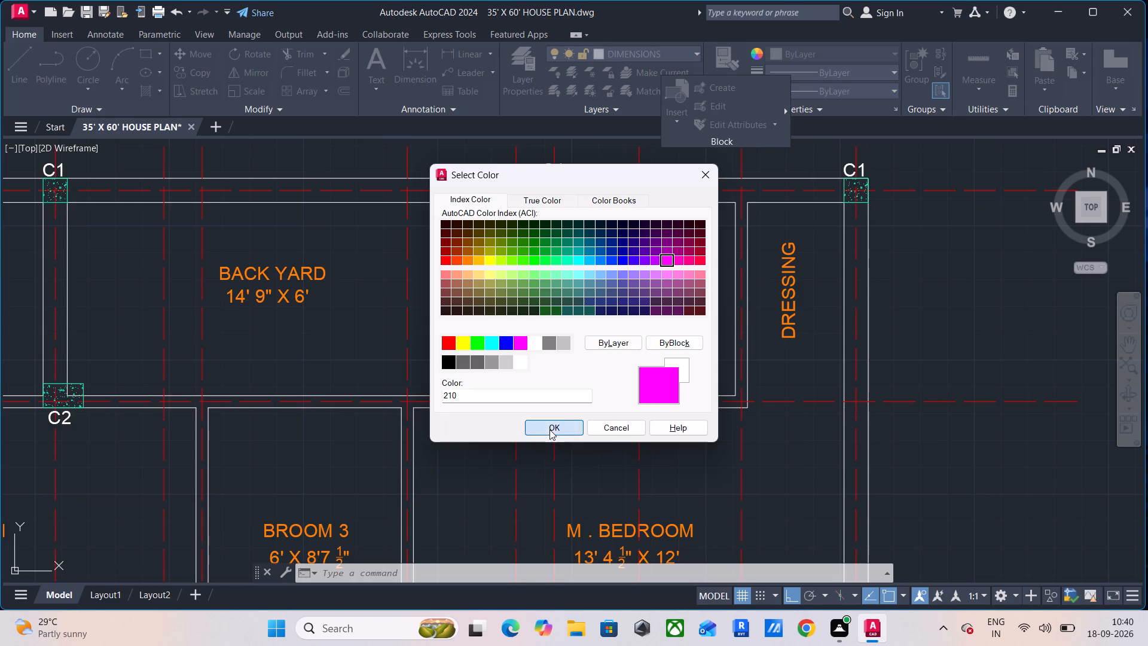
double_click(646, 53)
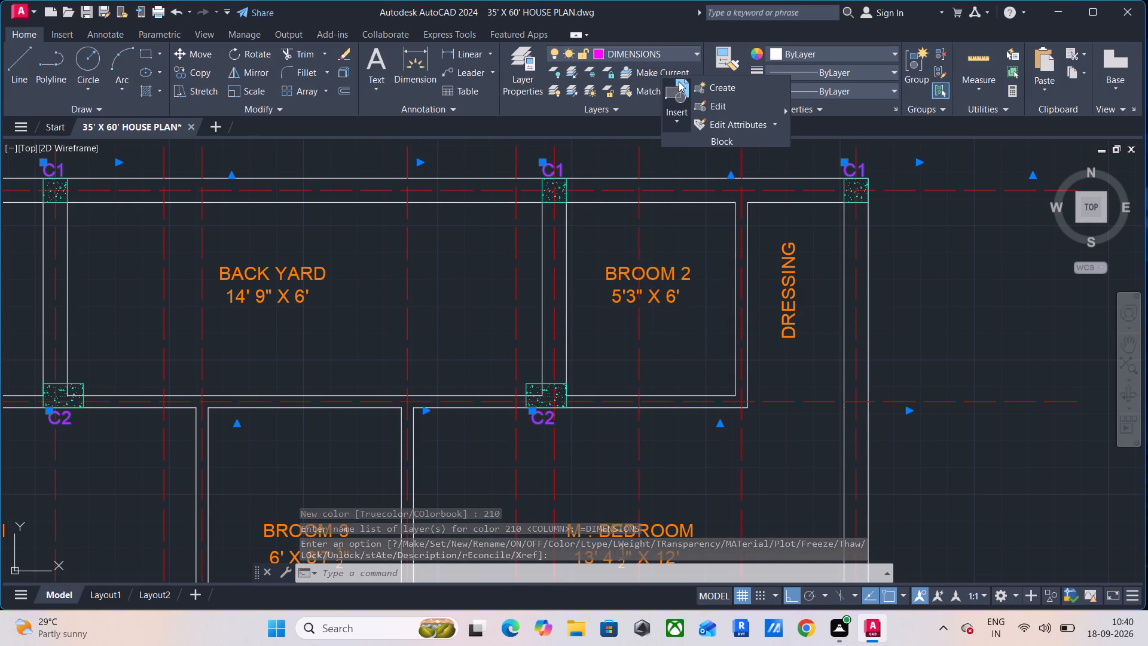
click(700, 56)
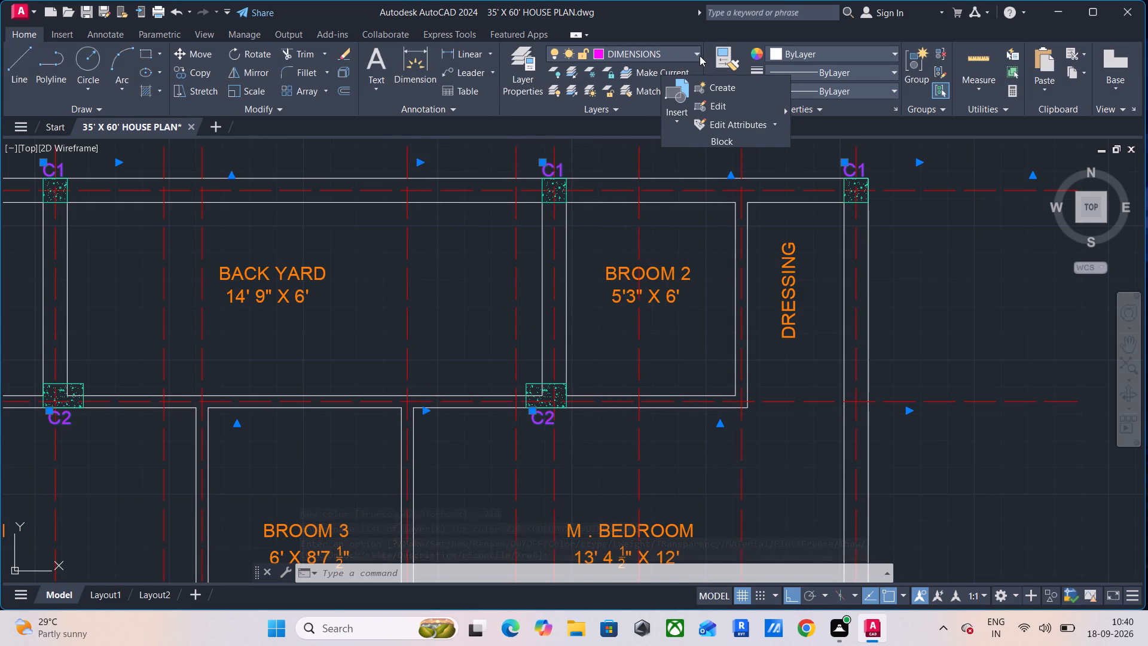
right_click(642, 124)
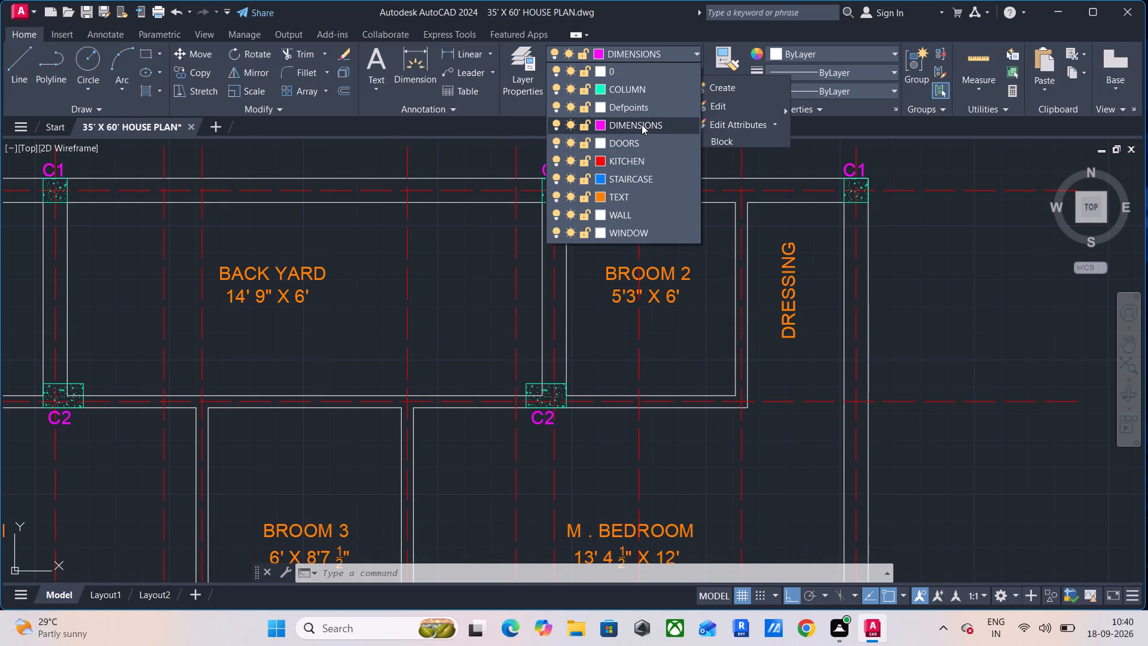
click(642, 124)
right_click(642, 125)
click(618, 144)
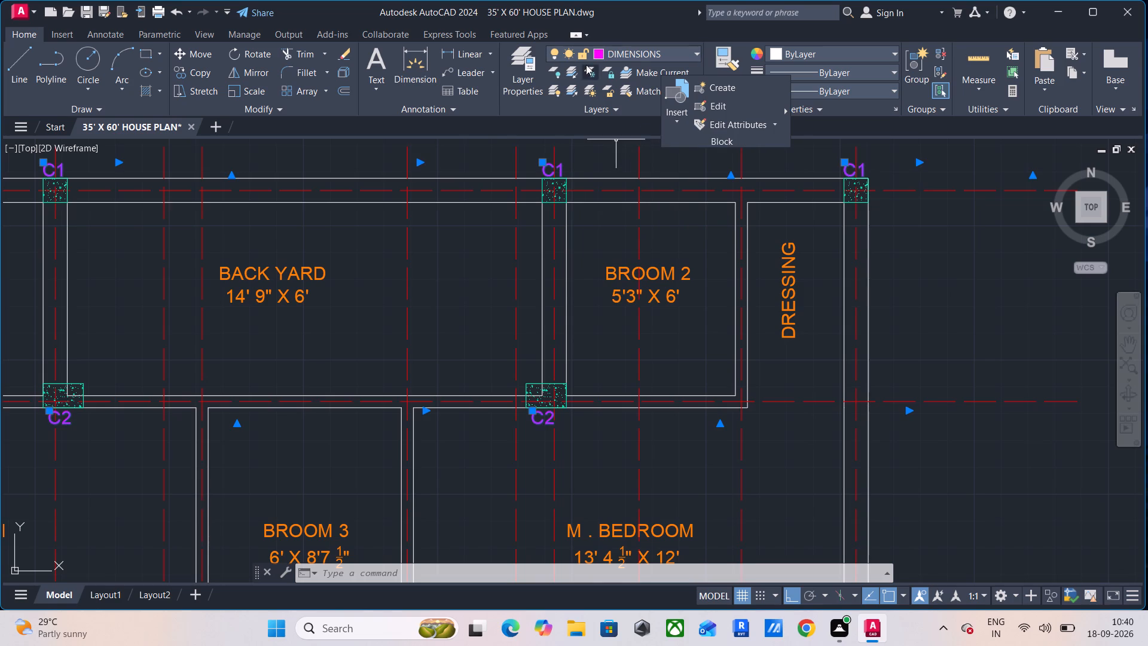
Make the DIMENSIONS layer current and rename it "column no".
click(526, 76)
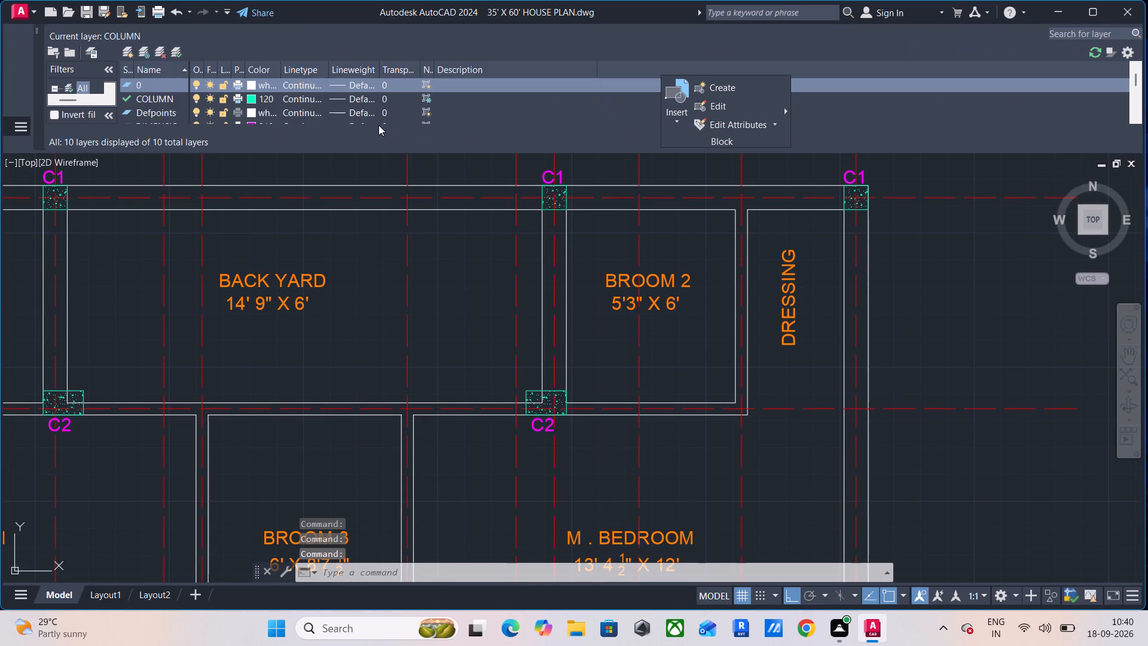
scroll(169, 102, down, 1)
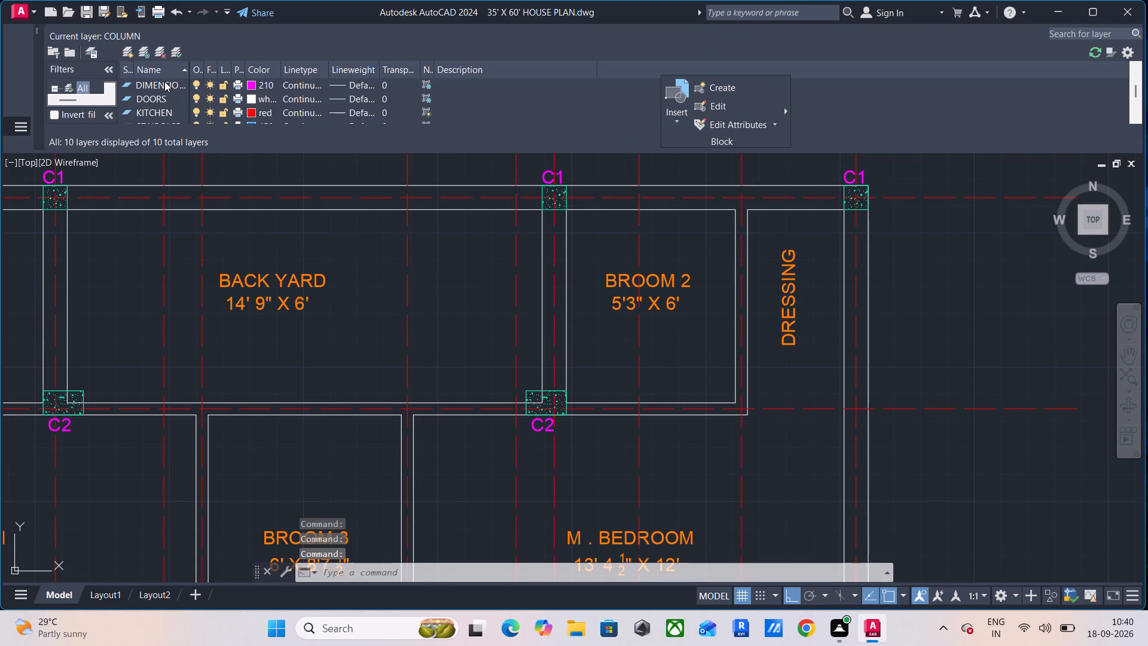
double_click(164, 81)
click(170, 84)
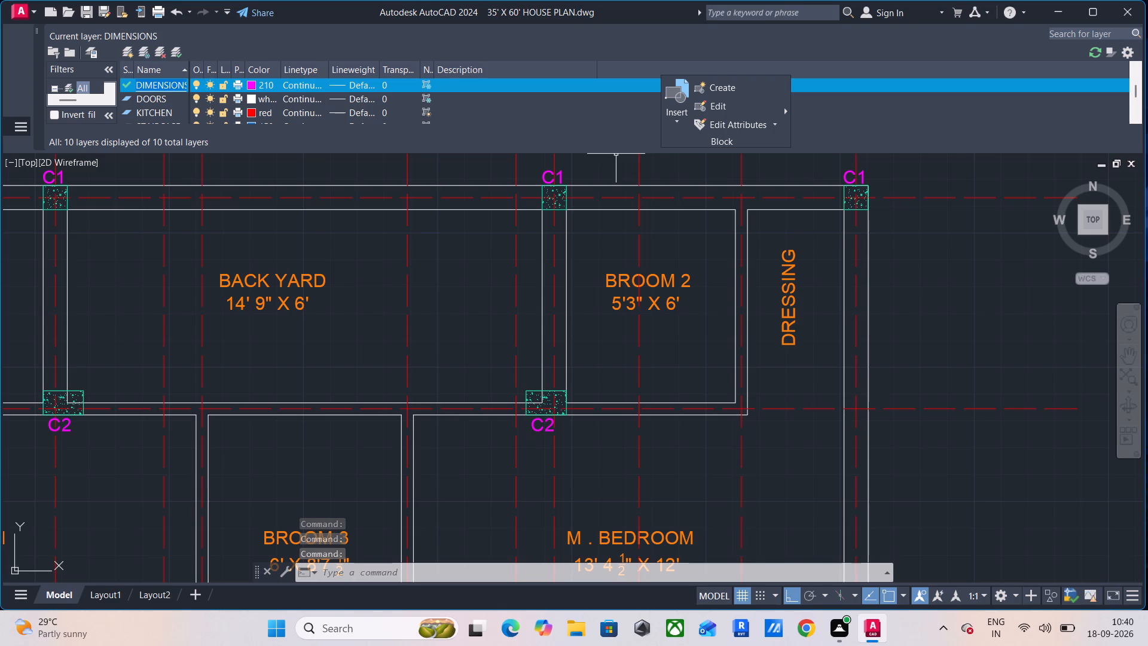
text(colum)
key(space)
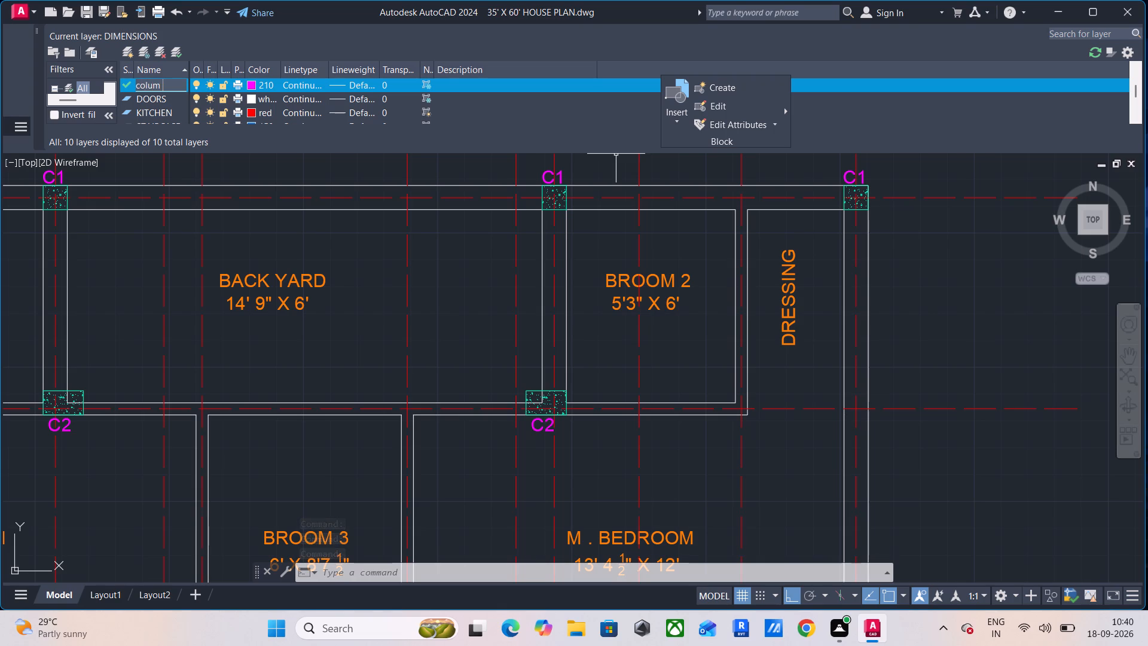
key(BackSpace)
text(n no)
key(Return)
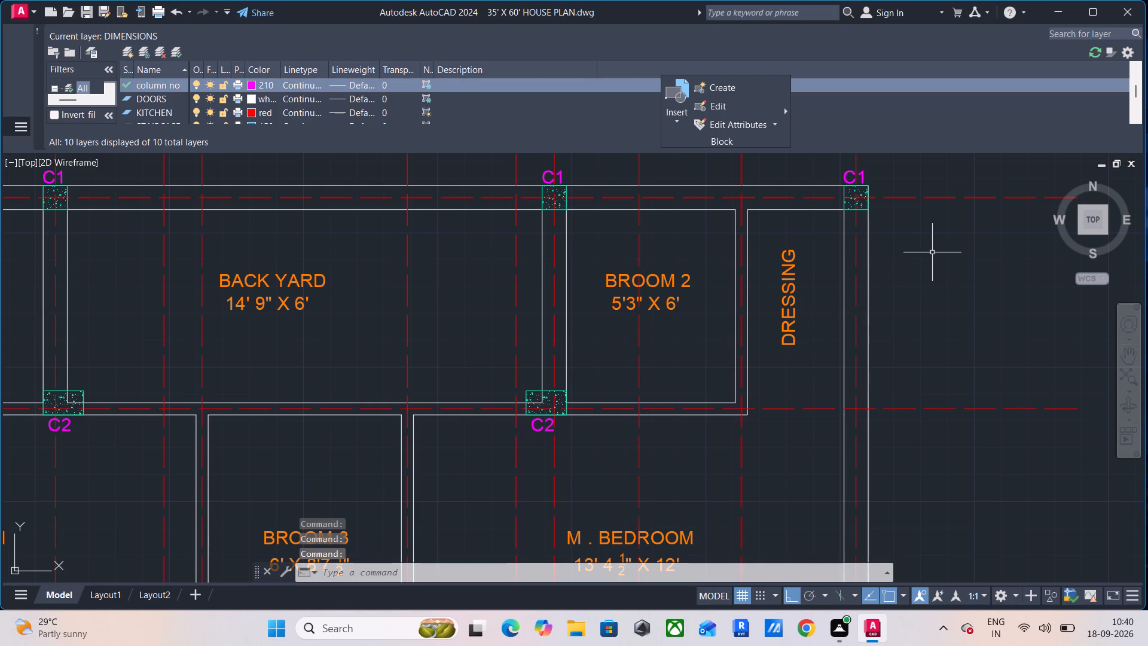
click(35, 27)
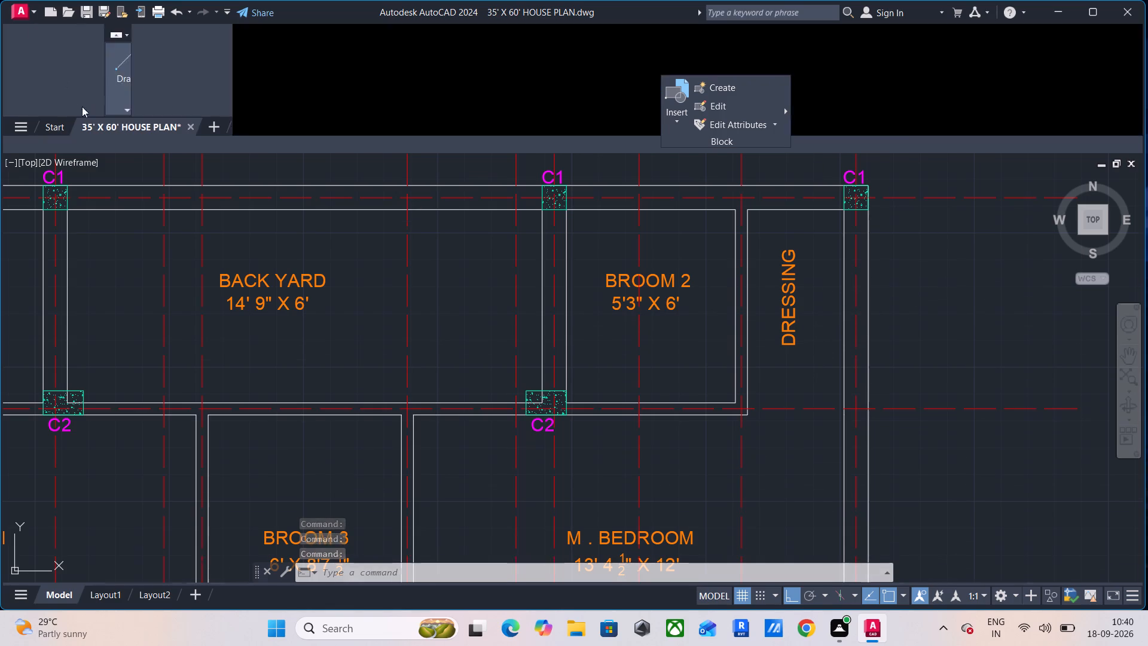
Copy the C2 label below the column at Broom 1 and the back yard onto the west outer wall column above the staircase.
scroll(374, 251, down, 3)
middle_drag(413, 275, 629, 286)
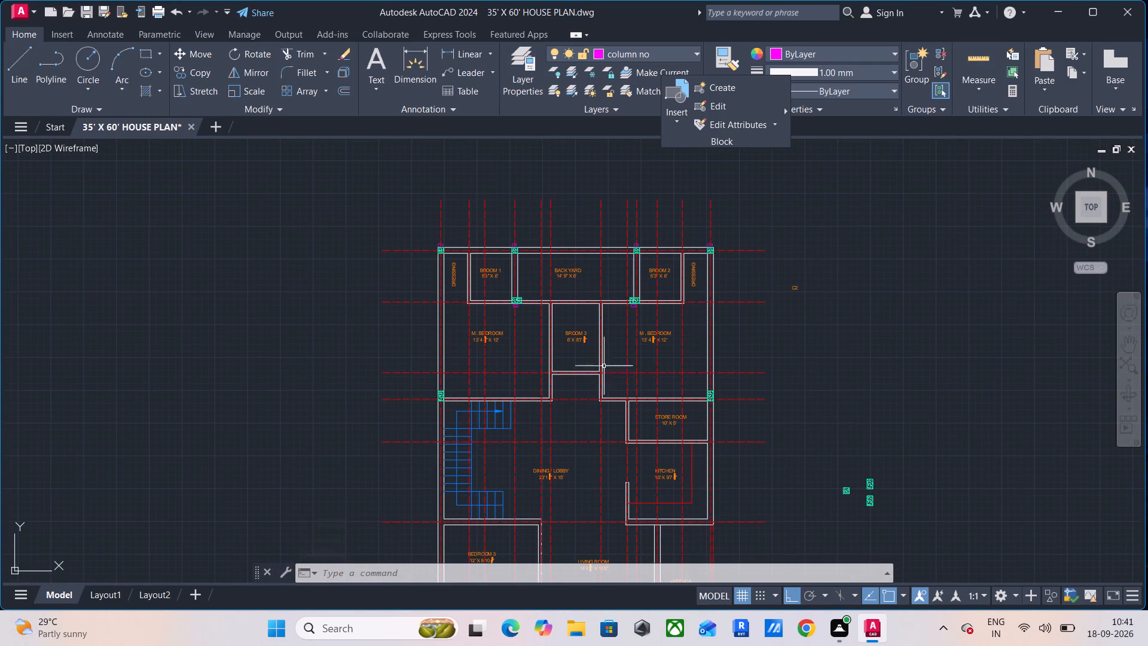
scroll(482, 340, up, 1)
middle_drag(482, 340, 493, 310)
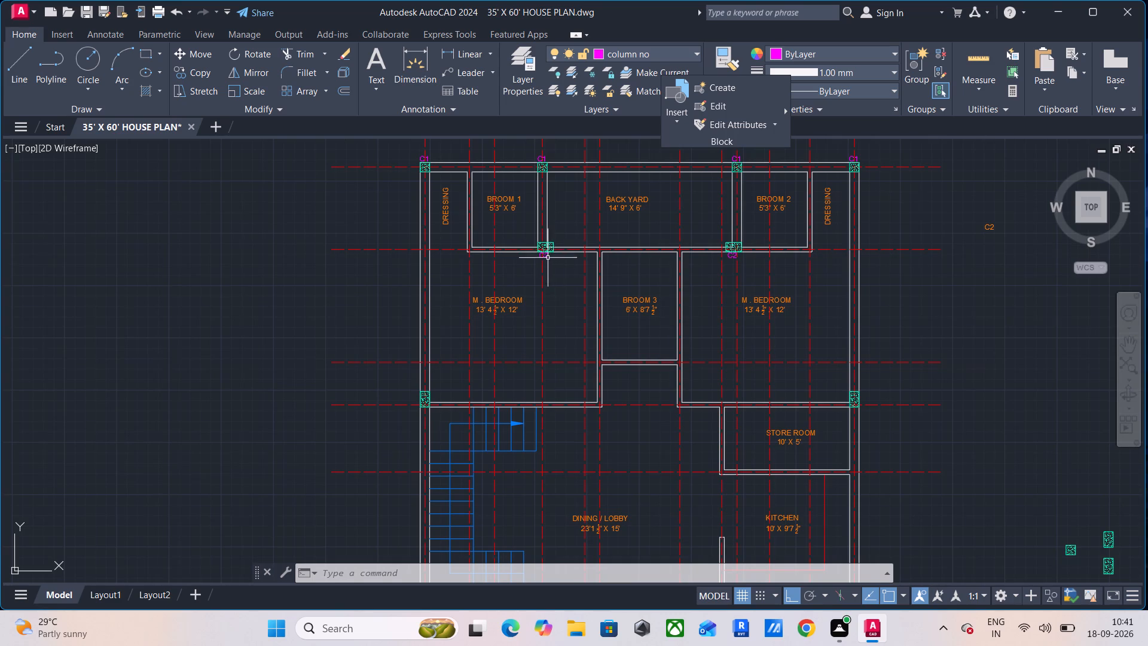
scroll(548, 258, up, 3)
click(526, 250)
click(530, 260)
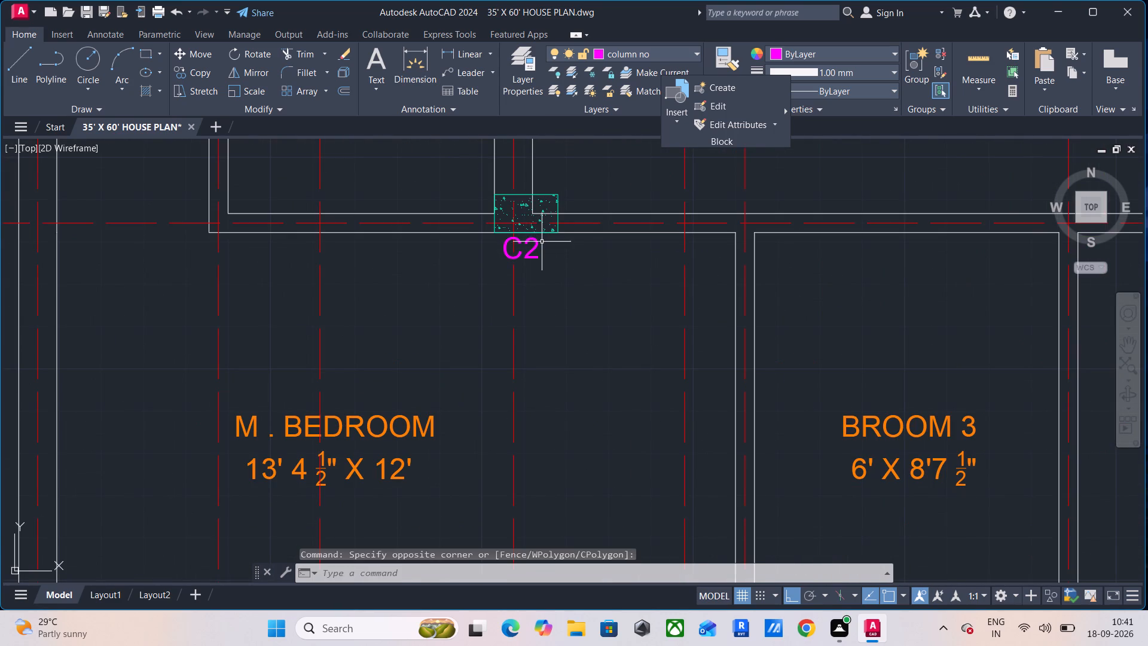
click(542, 242)
click(532, 257)
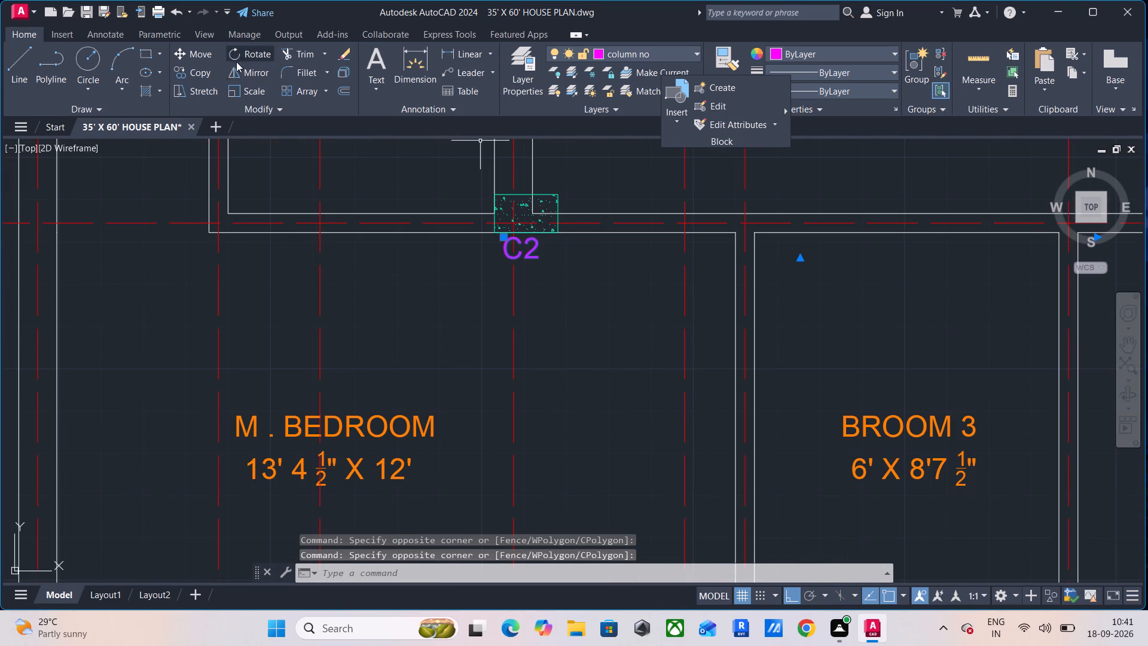
click(204, 69)
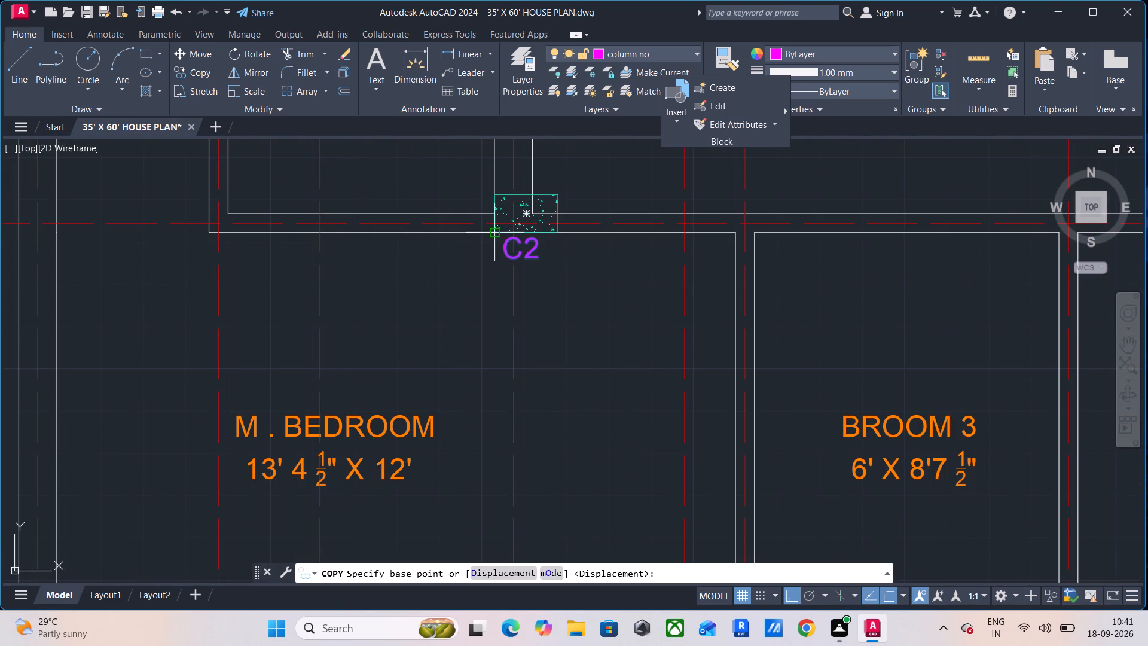
click(496, 230)
scroll(365, 359, down, 3)
middle_drag(364, 360, 496, 275)
scroll(388, 388, up, 2)
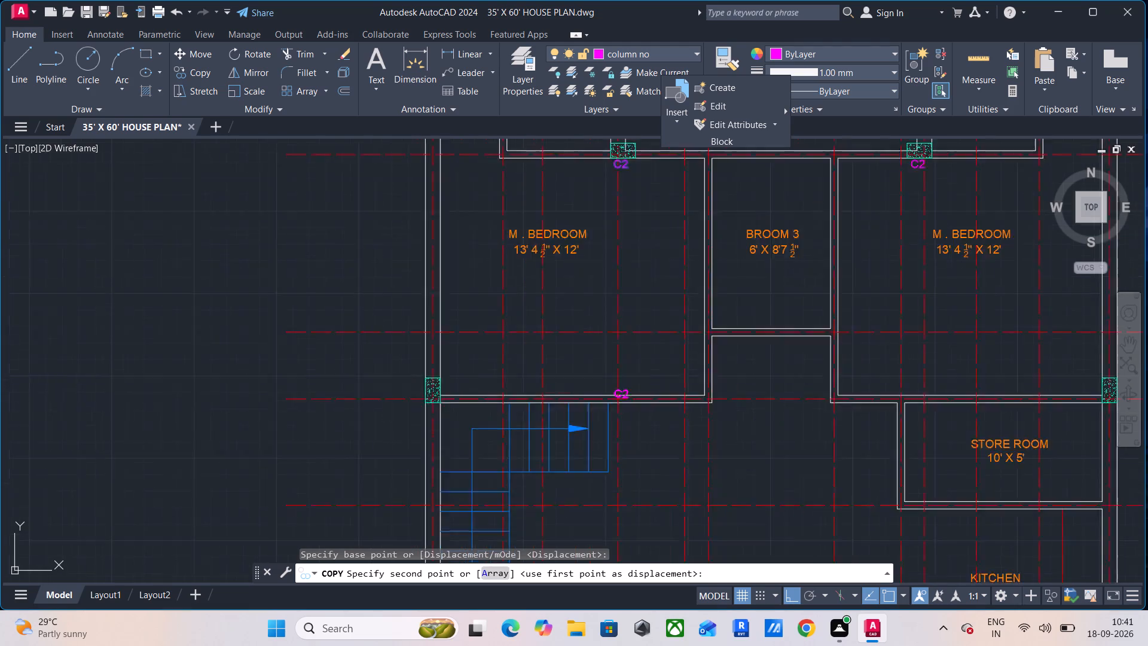
scroll(388, 387, up, 3)
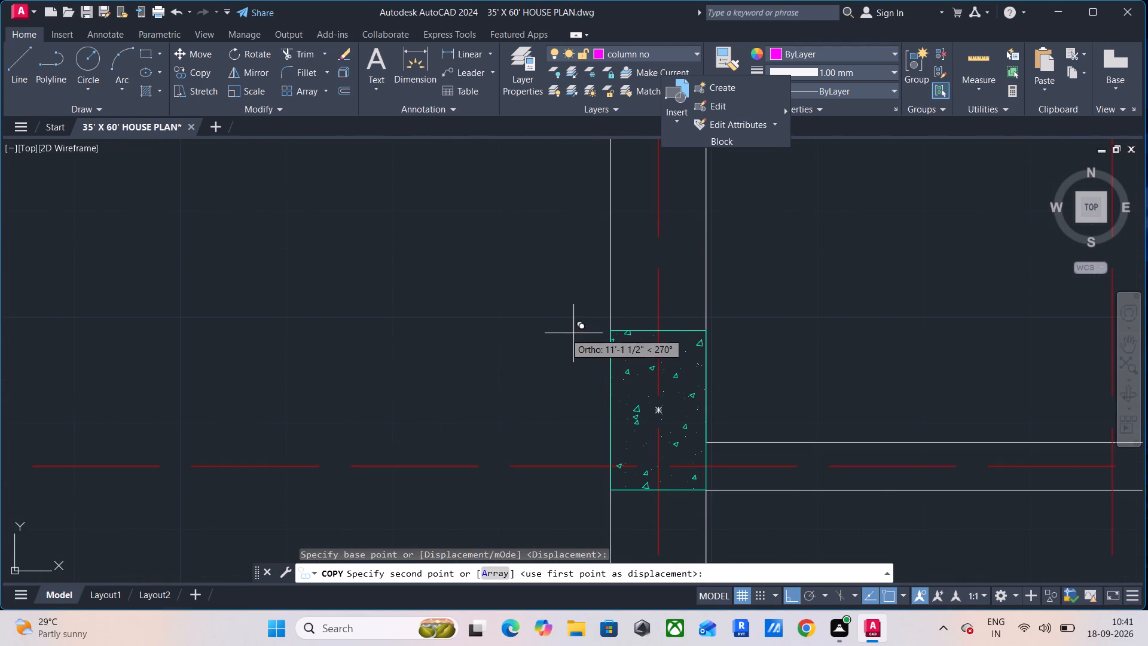
click(615, 328)
scroll(661, 397, down, 1)
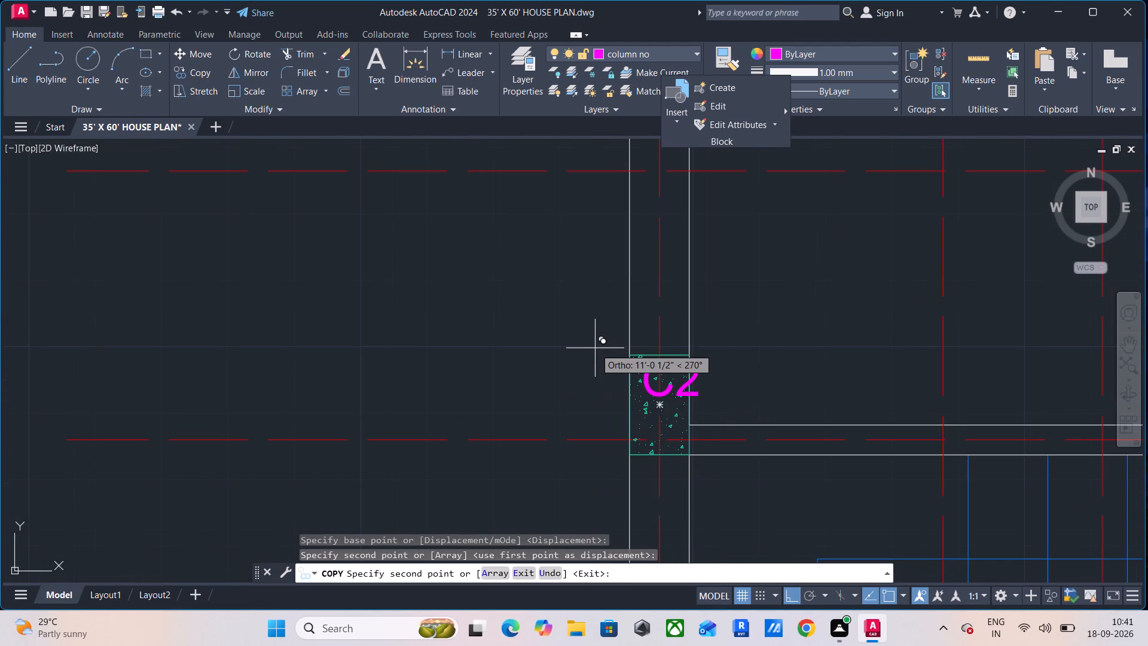
key(Escape)
Move the copied C2 label off the west wall column to just outside the wall, with Ortho off.
click(666, 365)
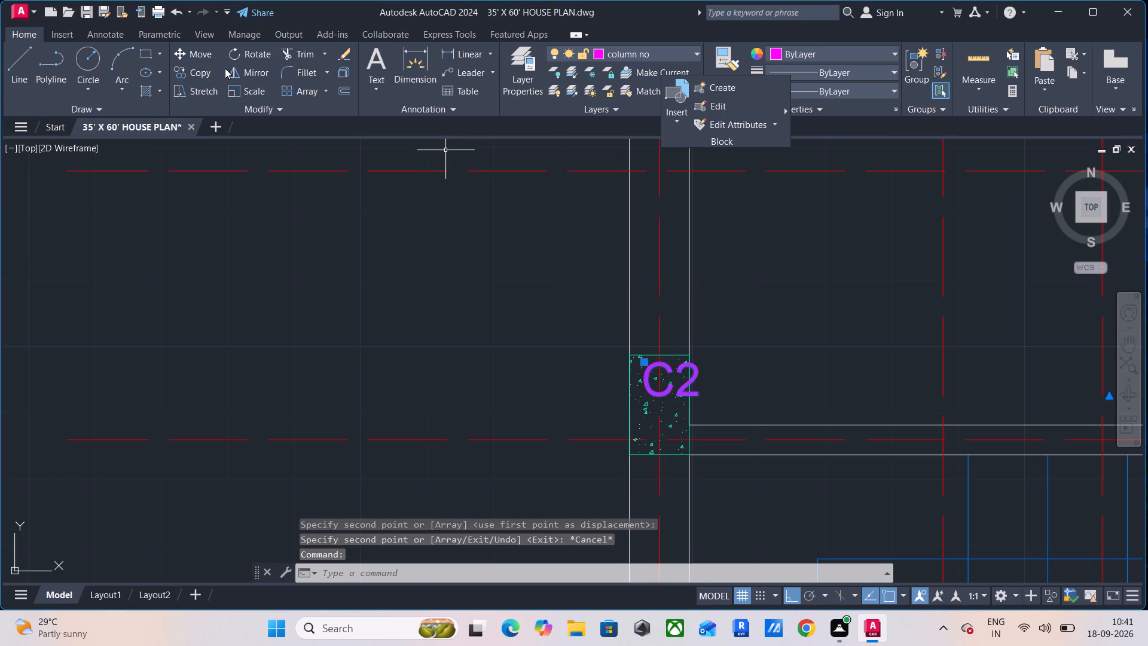
click(190, 57)
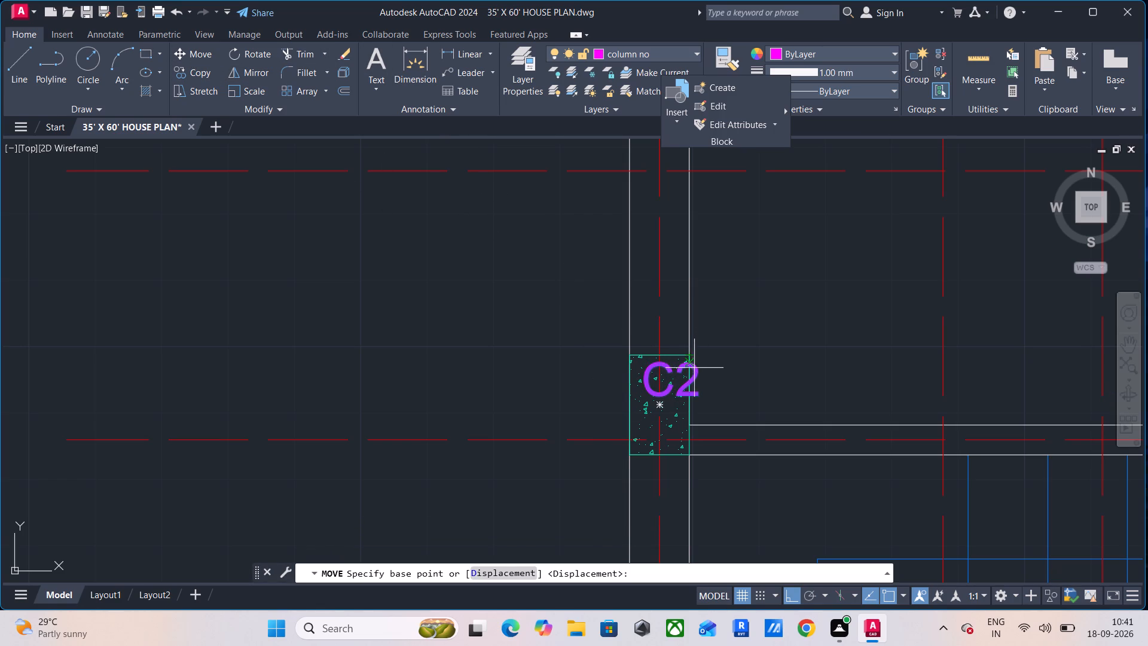
scroll(693, 370, up, 3)
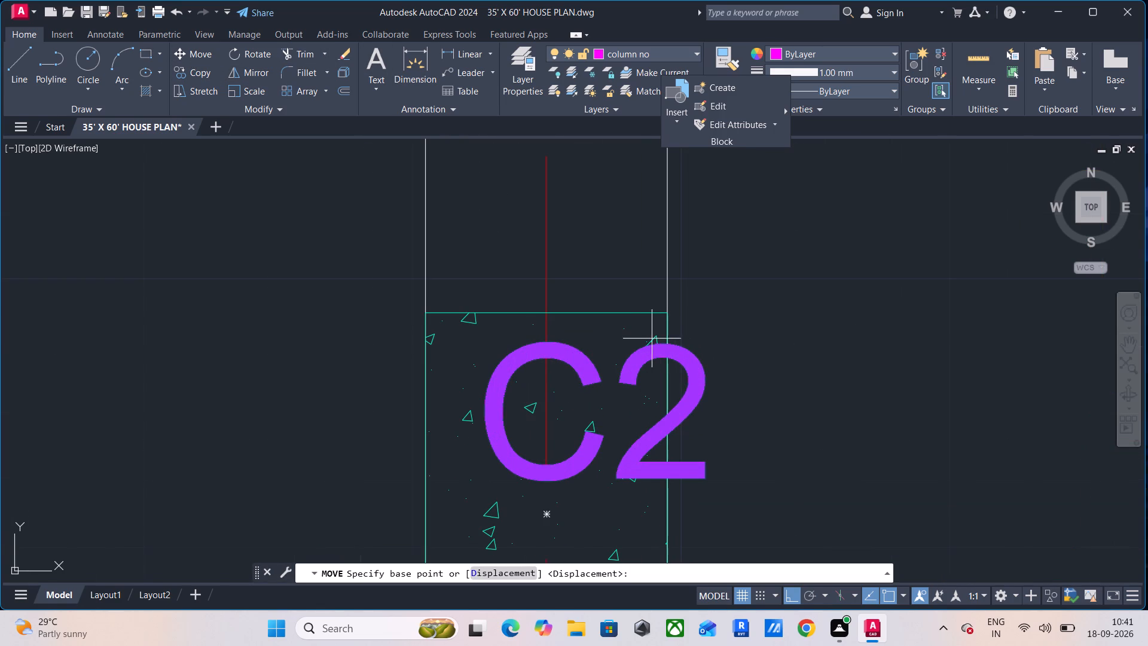
click(549, 510)
middle_drag(236, 507, 244, 507)
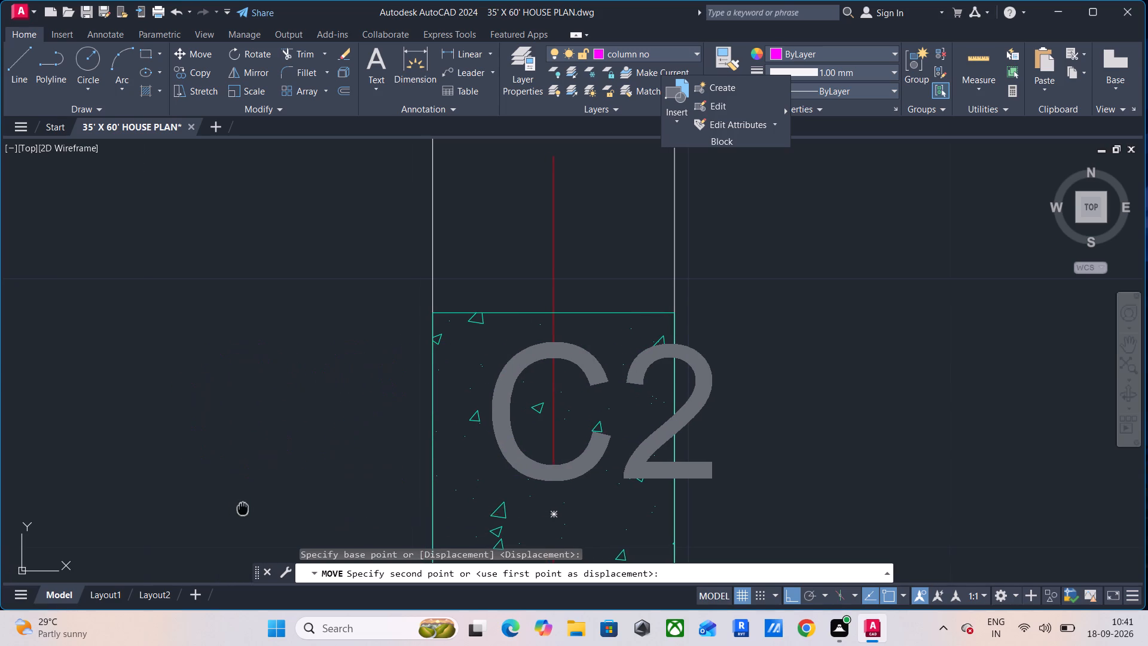
middle_drag(244, 507, 366, 359)
middle_drag(368, 381, 431, 343)
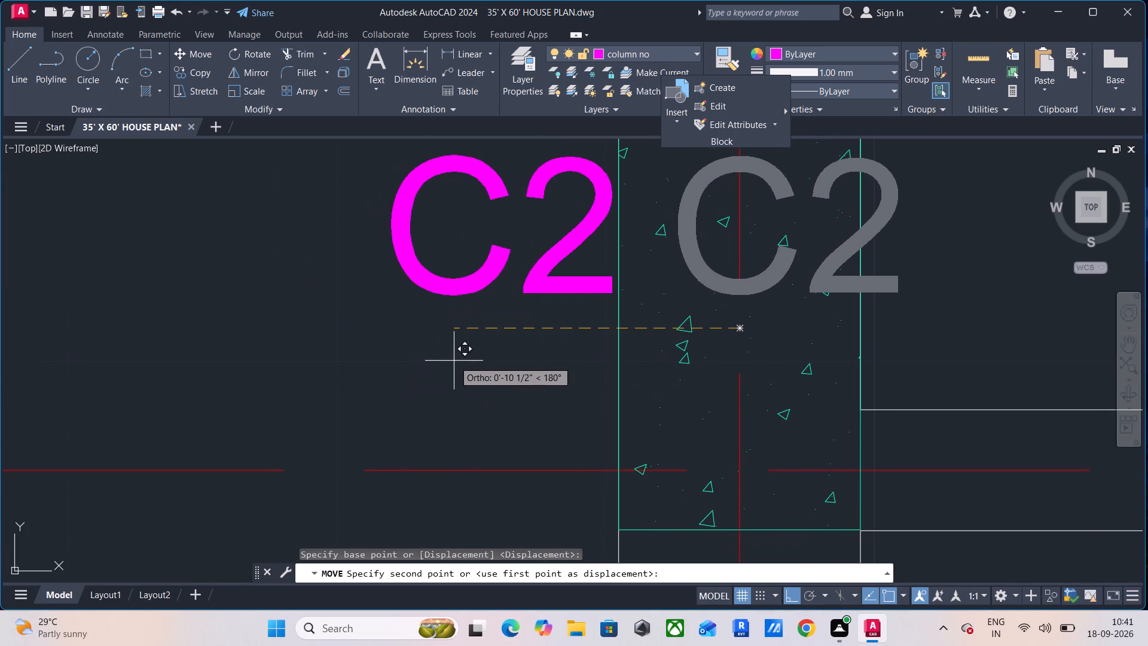
key(F8)
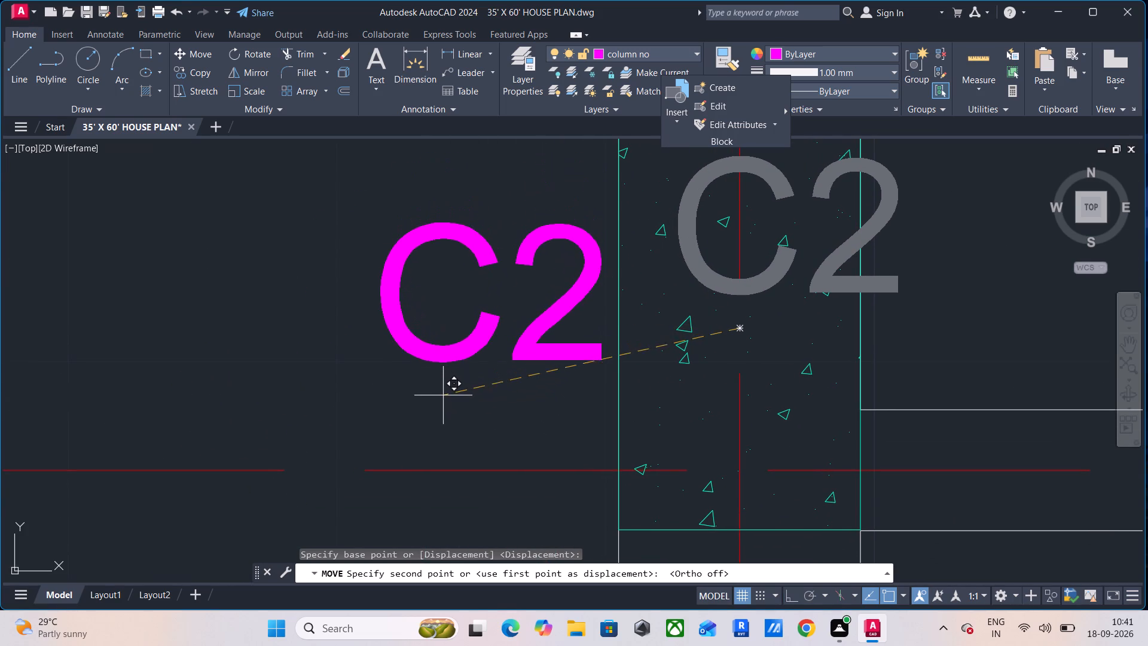
scroll(443, 402, down, 1)
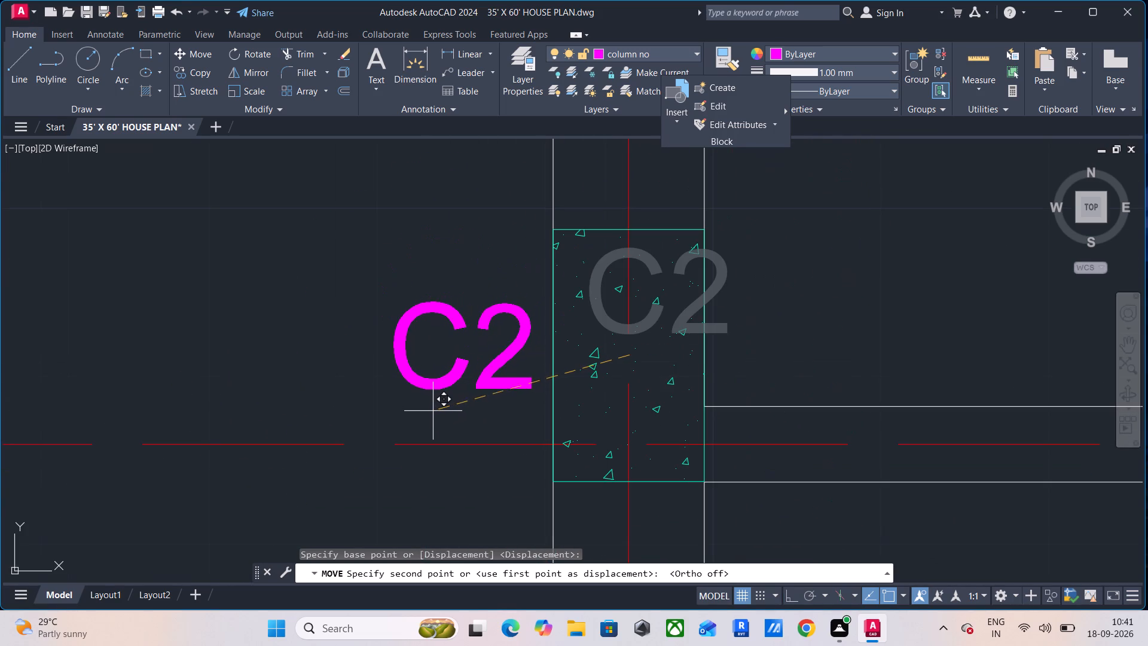
click(433, 416)
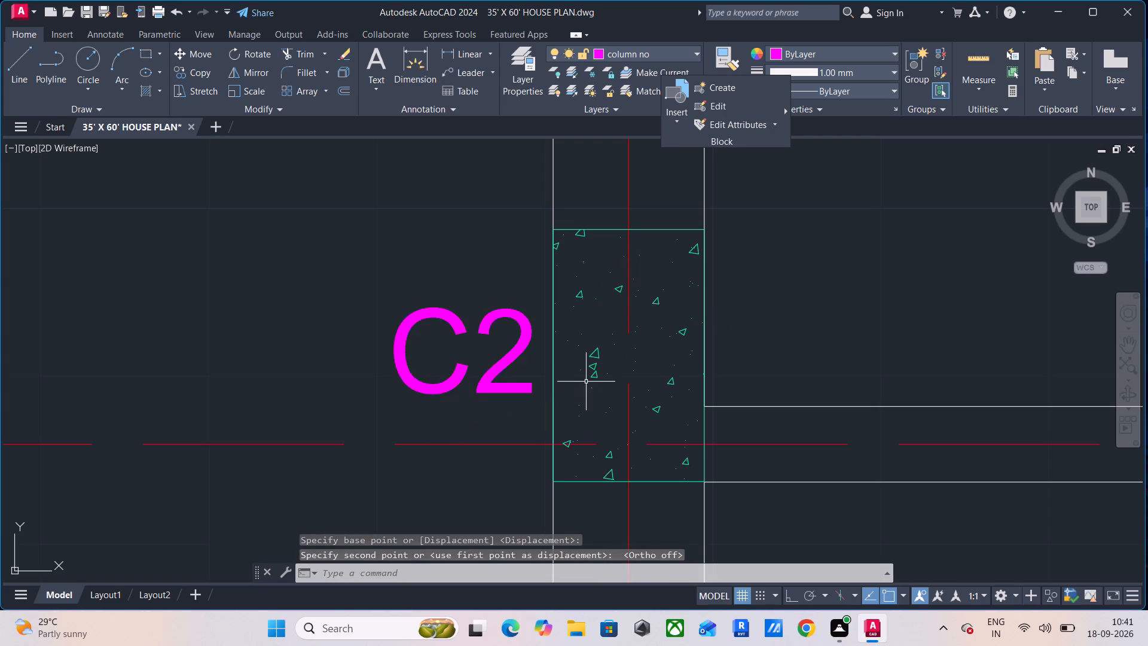
key(Escape)
key(Escape)
Copy the C2 label across to the east outer wall column at the store room, using the column centres as reference points.
click(521, 315)
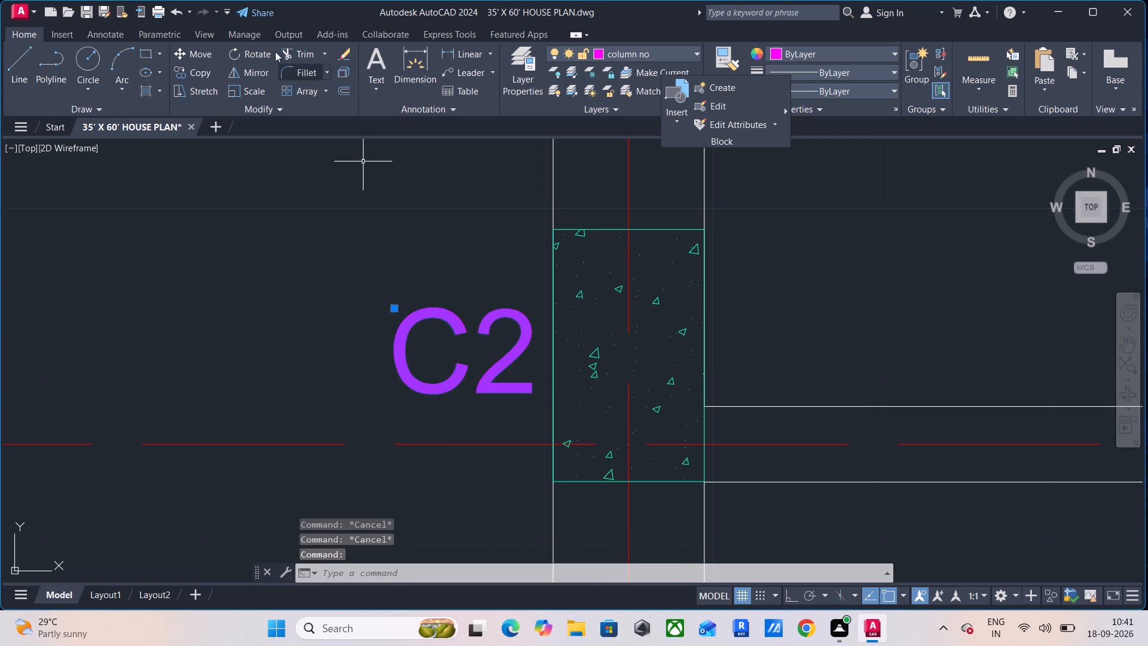
click(185, 68)
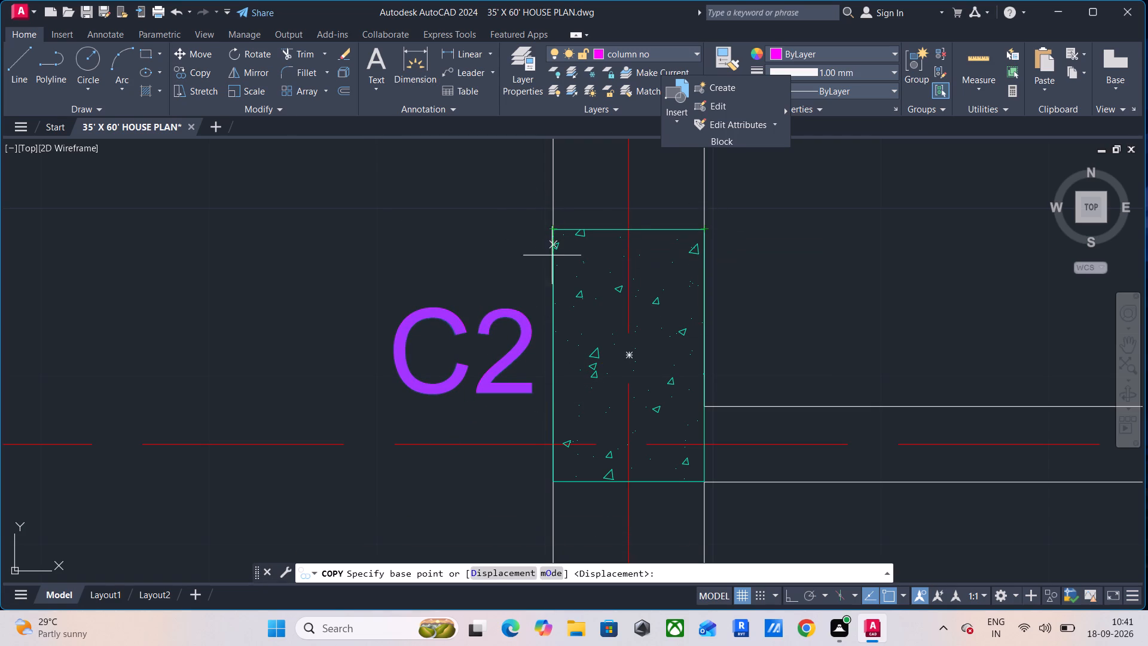
scroll(567, 416, down, 2)
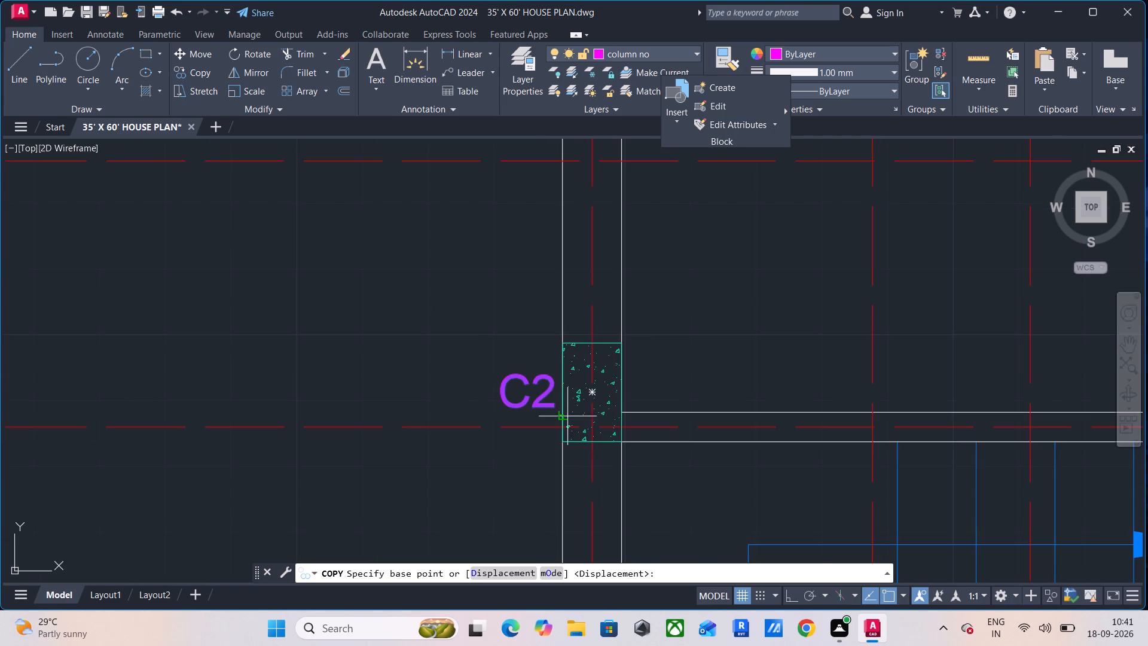
click(594, 392)
scroll(865, 396, down, 4)
middle_drag(896, 394, 244, 322)
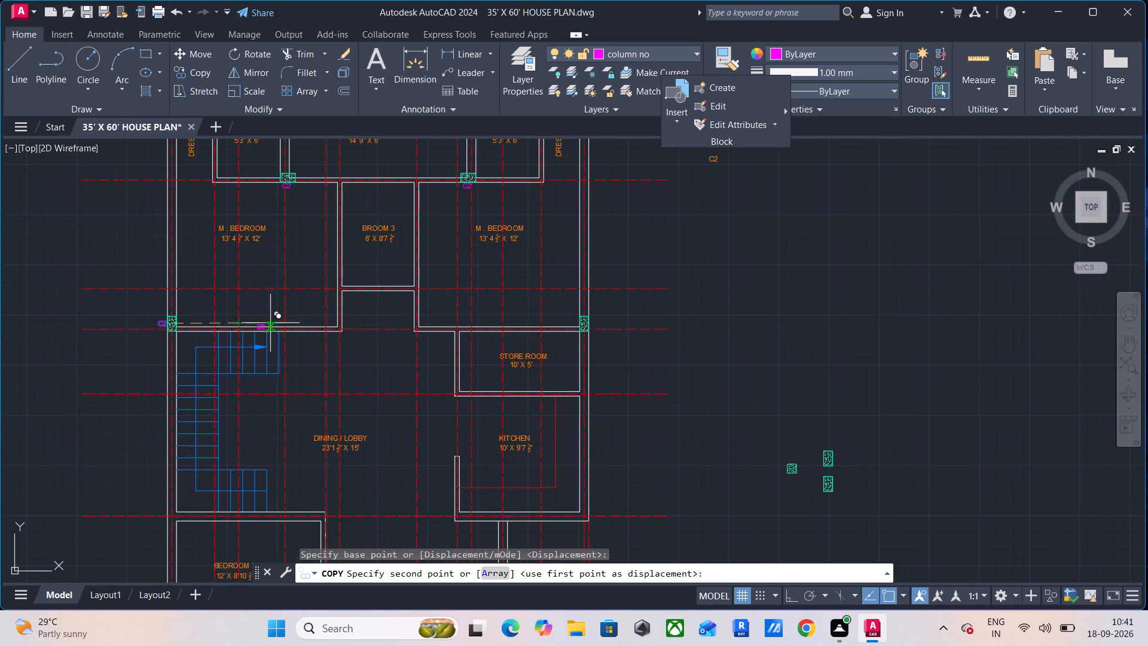
scroll(552, 334, up, 5)
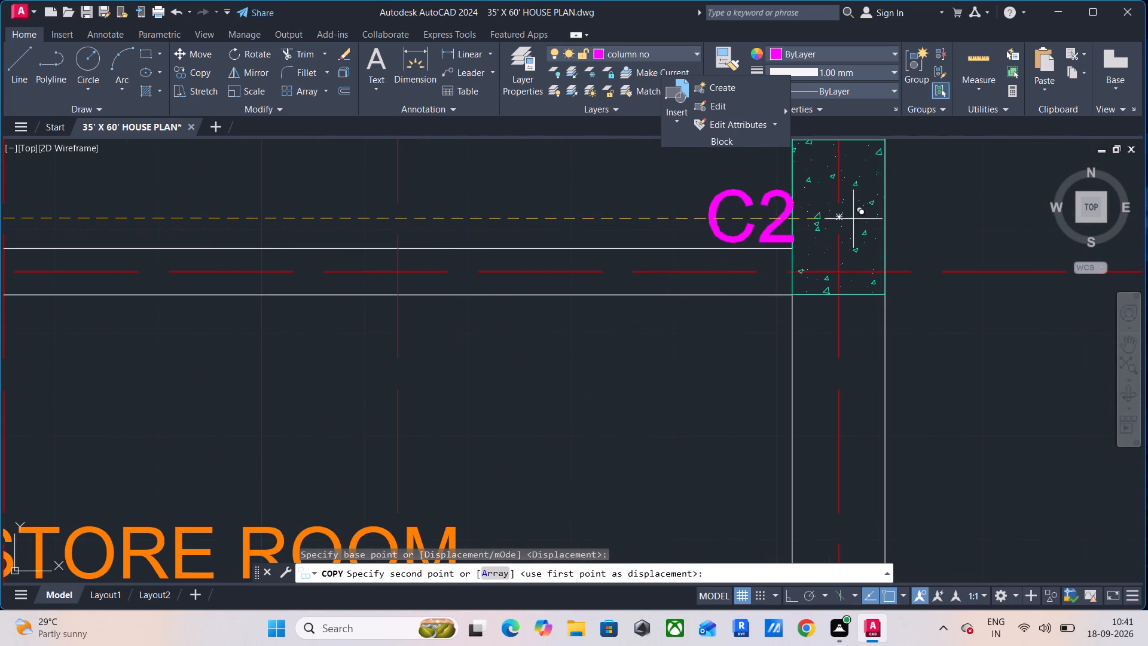
click(841, 214)
key(Escape)
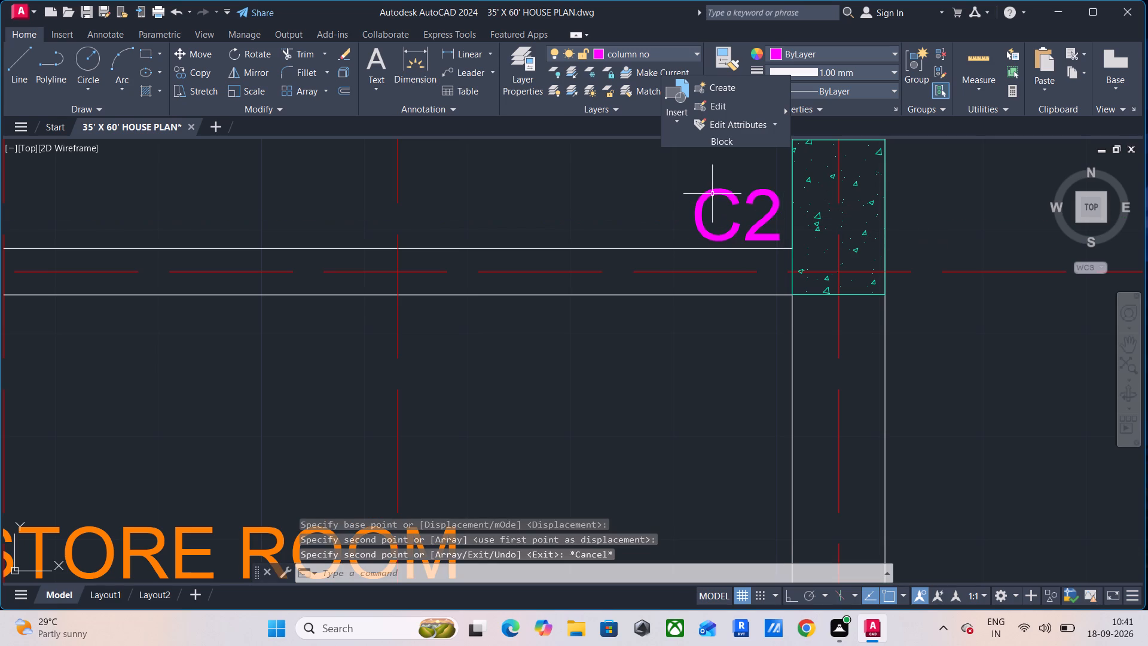
Move the new C2 label straight across the east wall column to just outside the wall, with Ortho on.
click(712, 193)
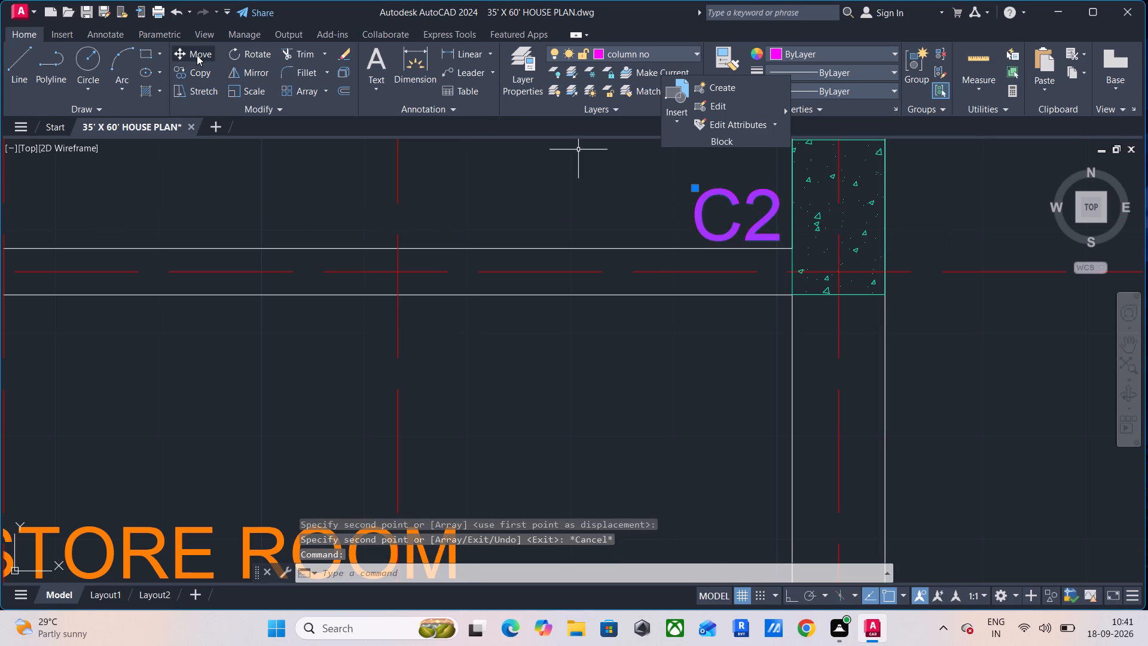
click(197, 55)
middle_drag(702, 224, 622, 323)
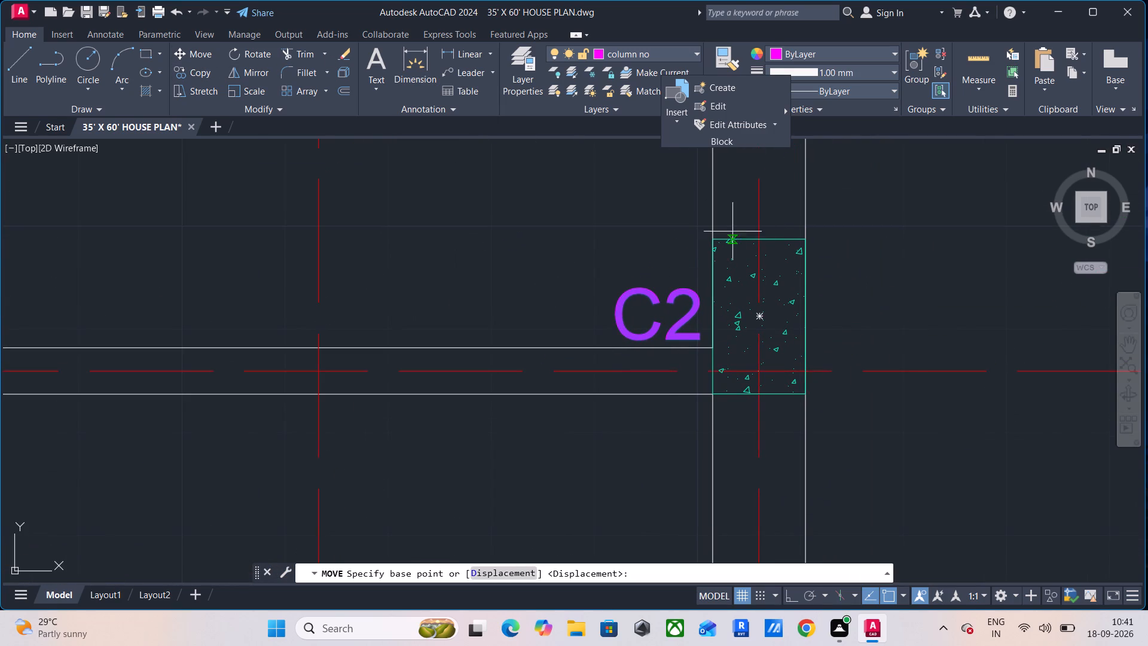
click(610, 285)
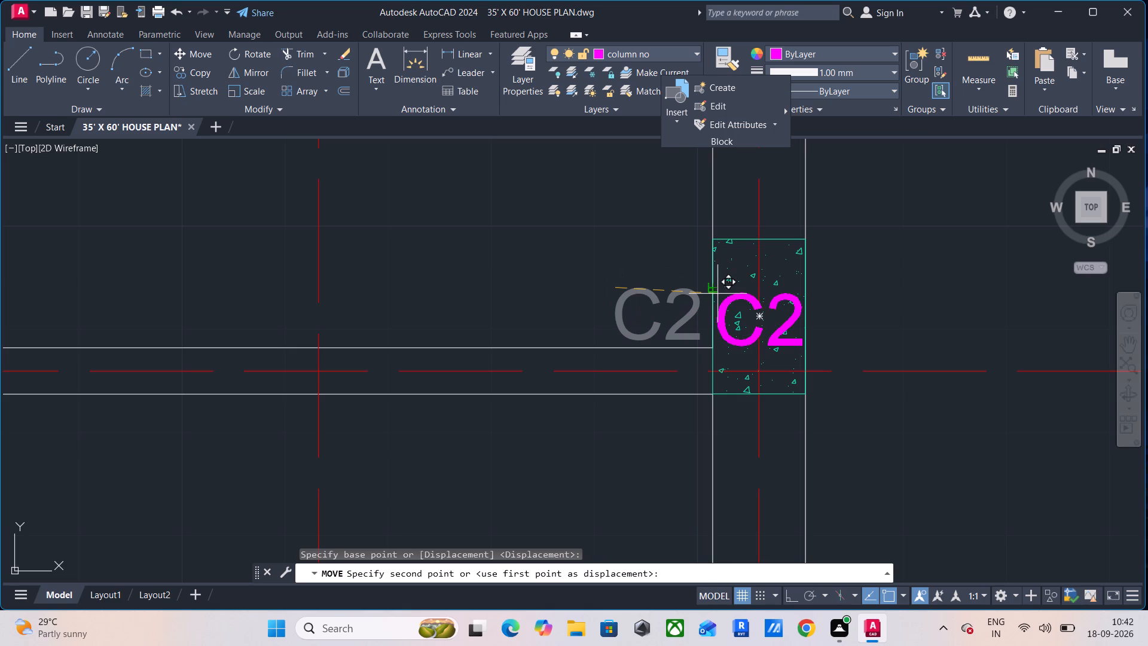
key(F8)
click(825, 290)
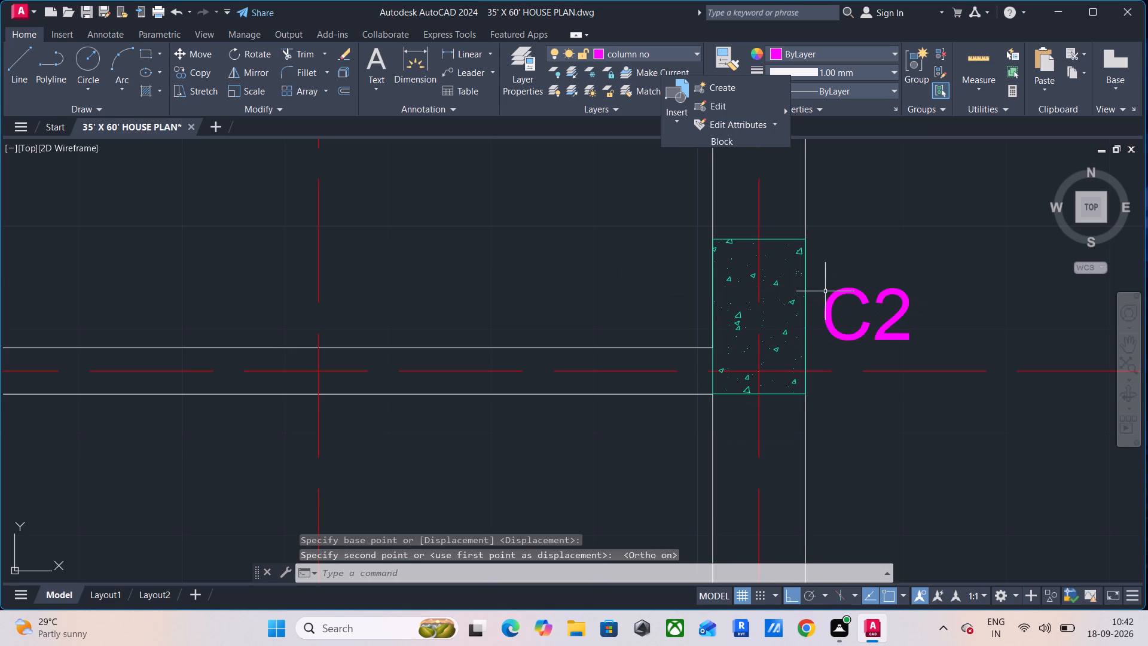
key(Escape)
key(Escape)
key(Escape)
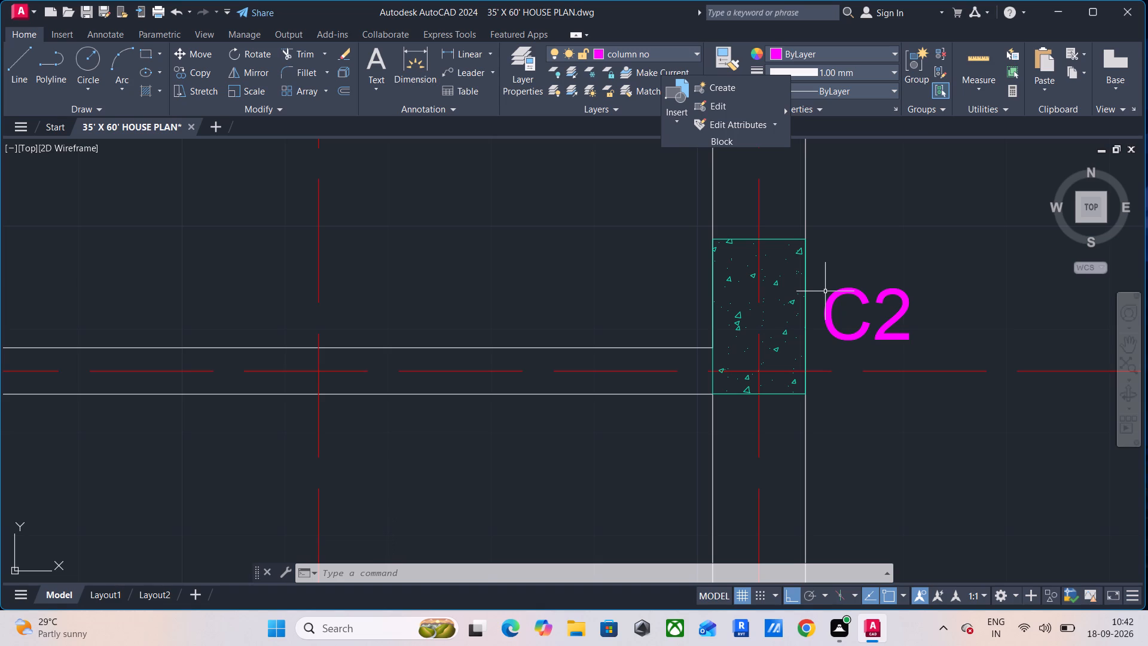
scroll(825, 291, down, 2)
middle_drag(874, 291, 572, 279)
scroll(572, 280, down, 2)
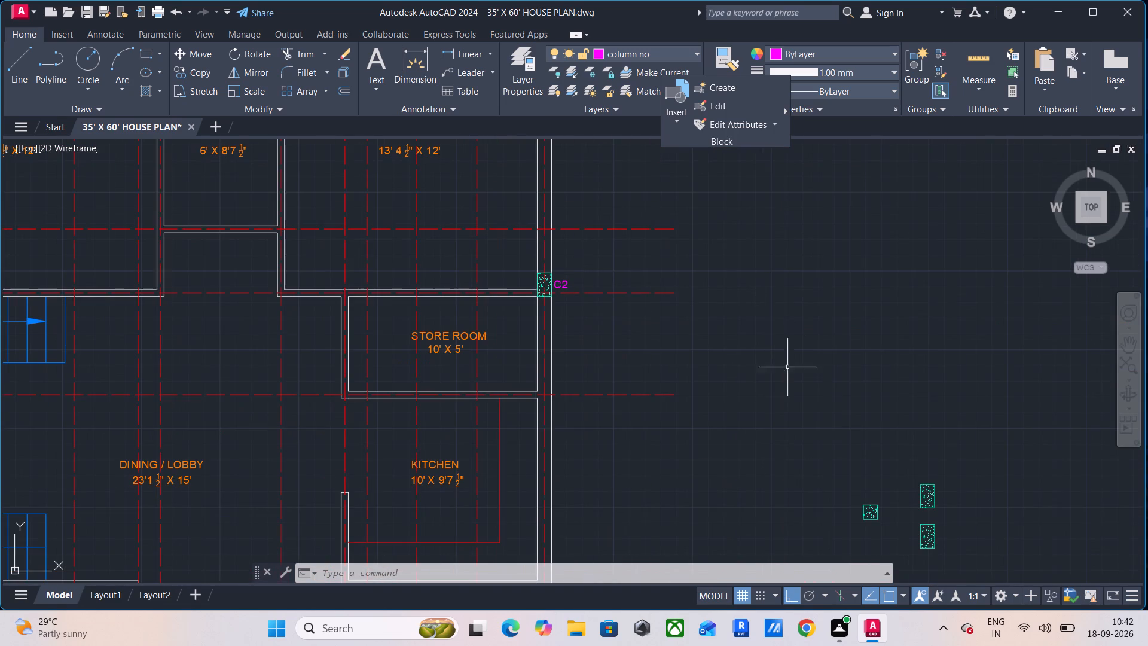
Copy the spare square column from outside the plan to the west wall corner of the passage below Broom 3.
click(889, 501)
click(821, 544)
click(192, 74)
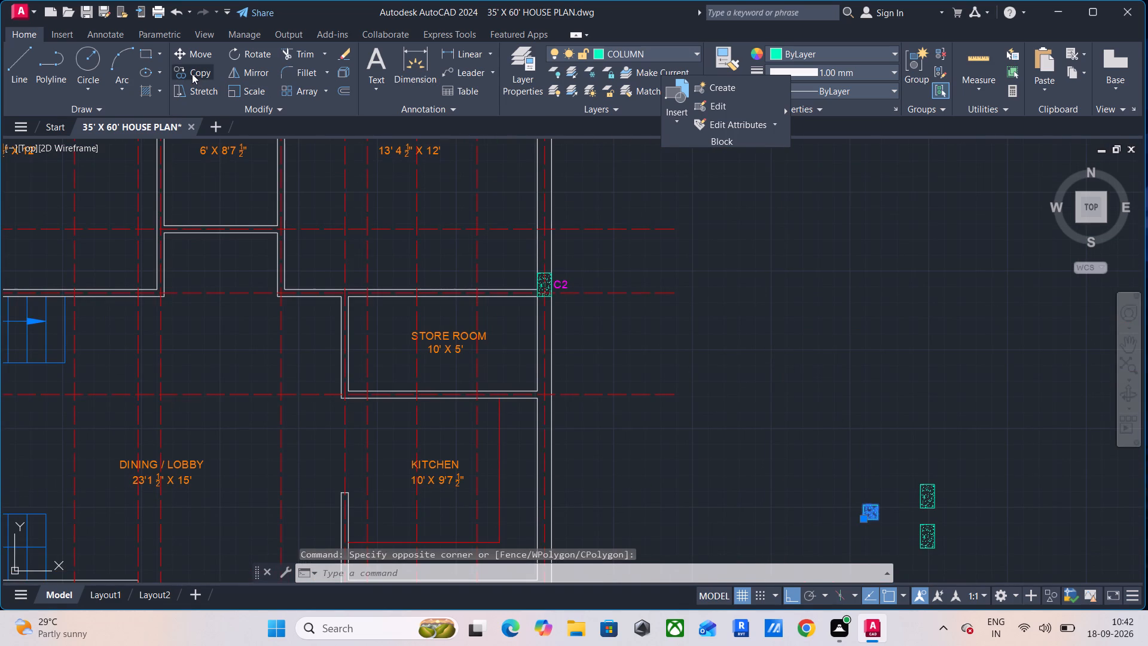
click(863, 505)
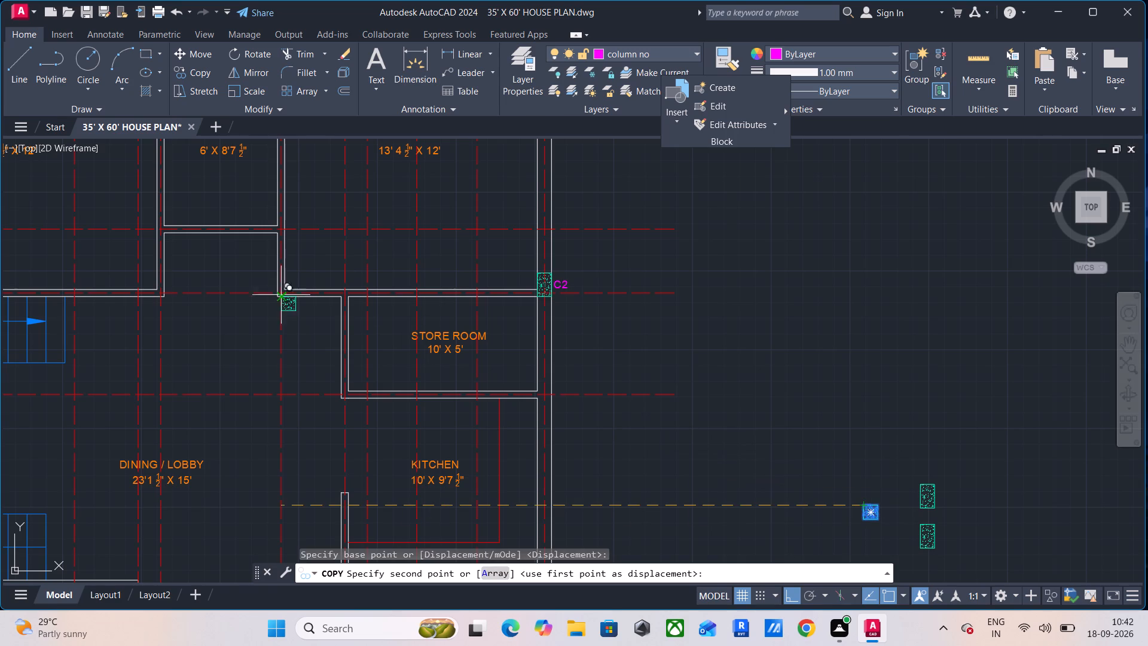
scroll(275, 287, up, 4)
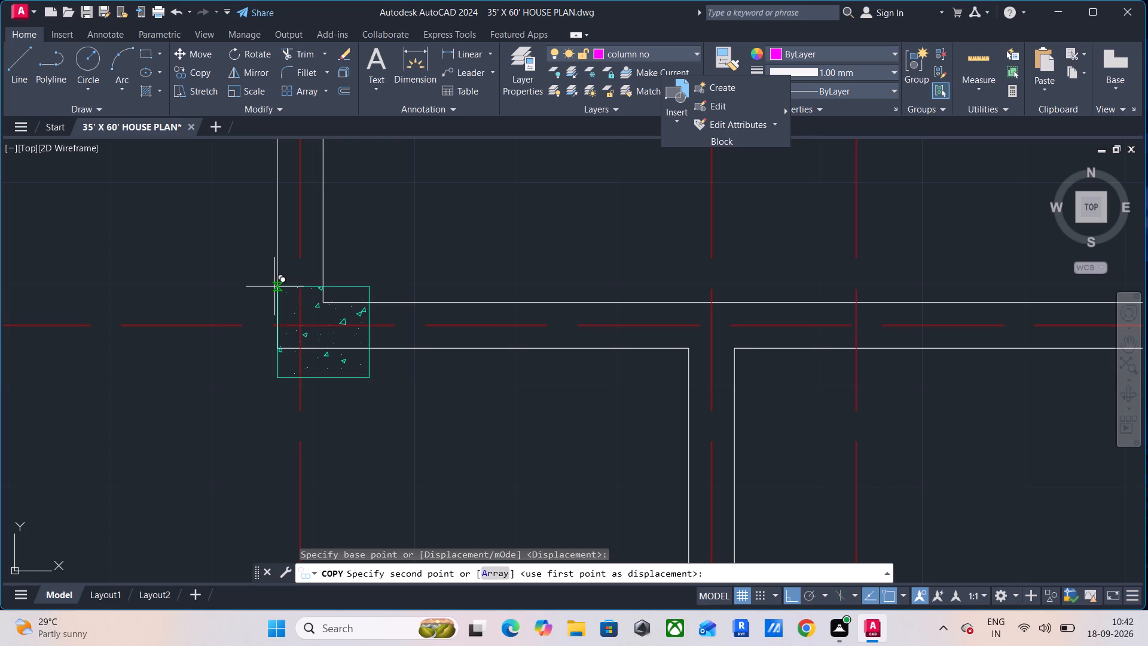
middle_drag(271, 306, 634, 313)
scroll(634, 314, down, 2)
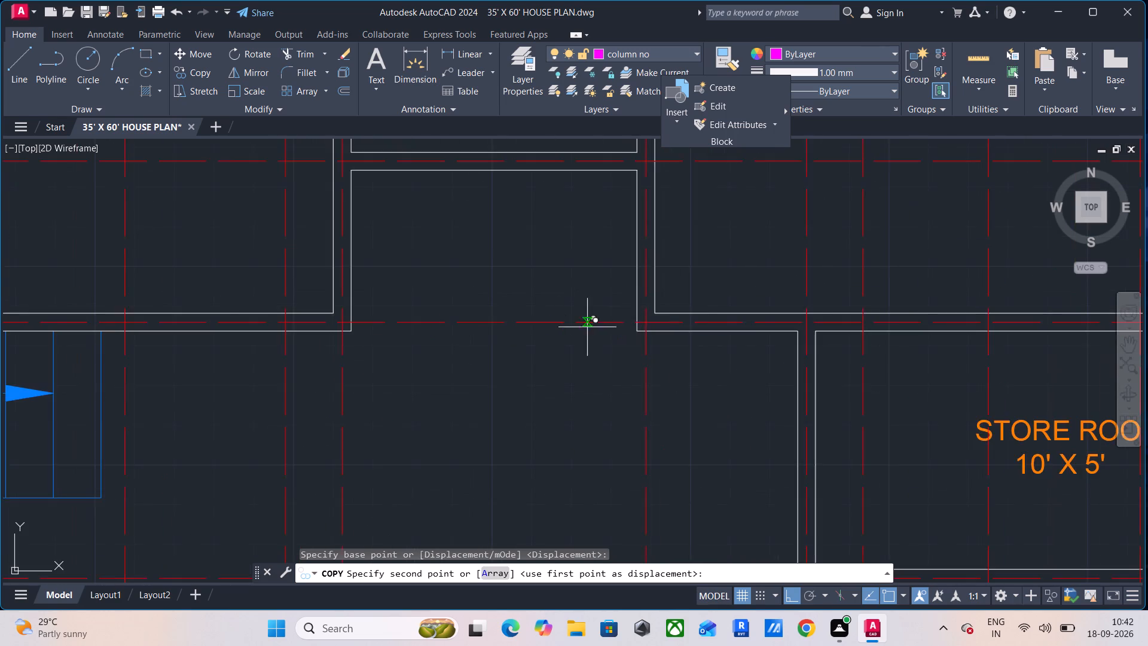
middle_drag(548, 327, 688, 334)
scroll(474, 326, up, 4)
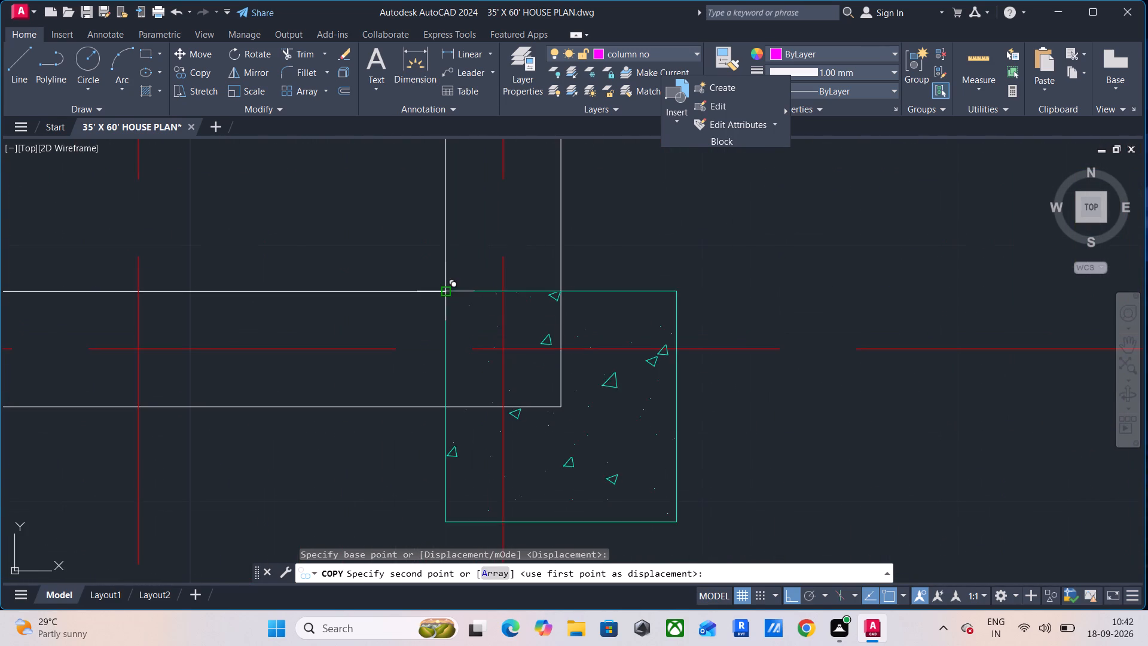
click(448, 290)
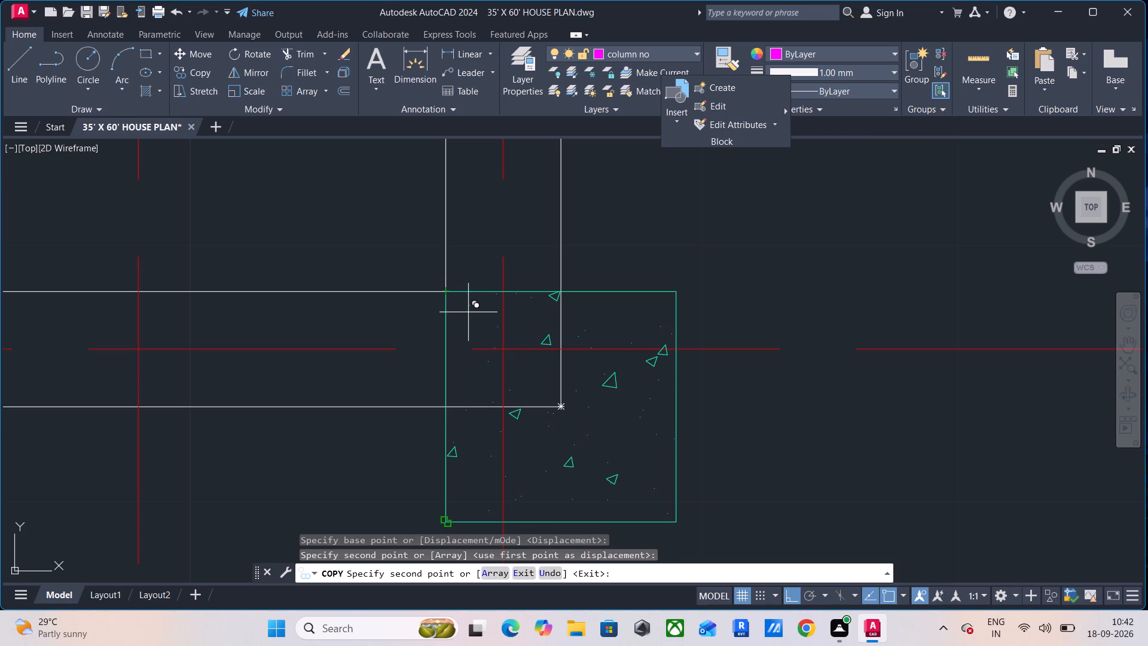
key(Escape)
key(Escape)
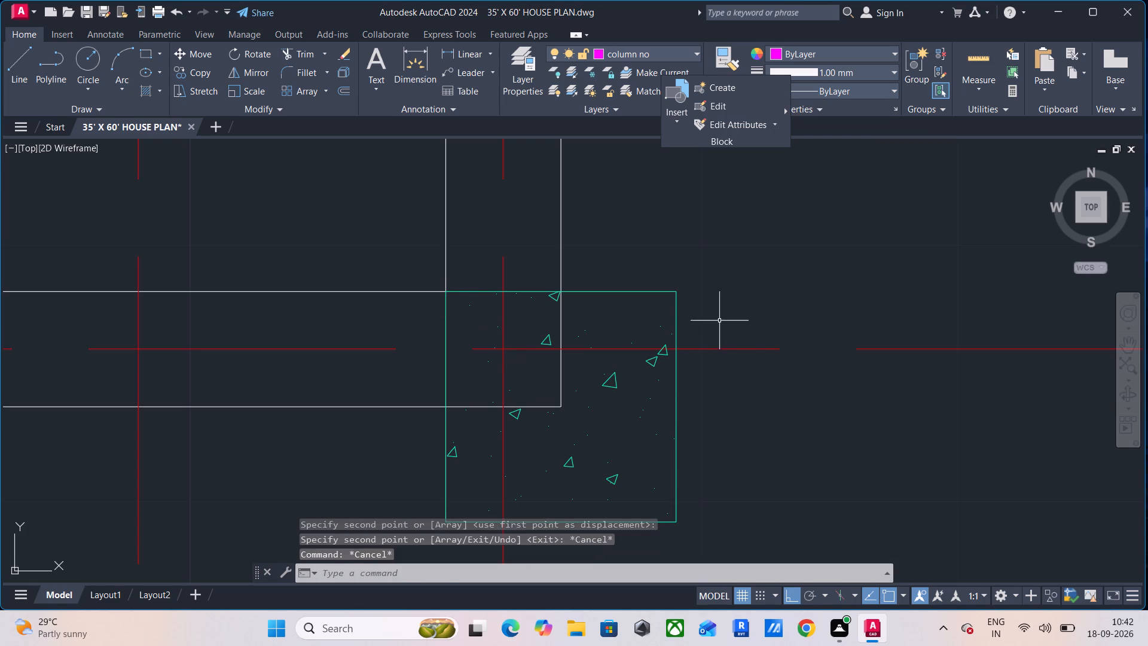
Shift the copied square column up and then west so its lower-right corner sits on the outer corner of the walls.
click(719, 288)
click(671, 327)
middle_drag(510, 426, 520, 380)
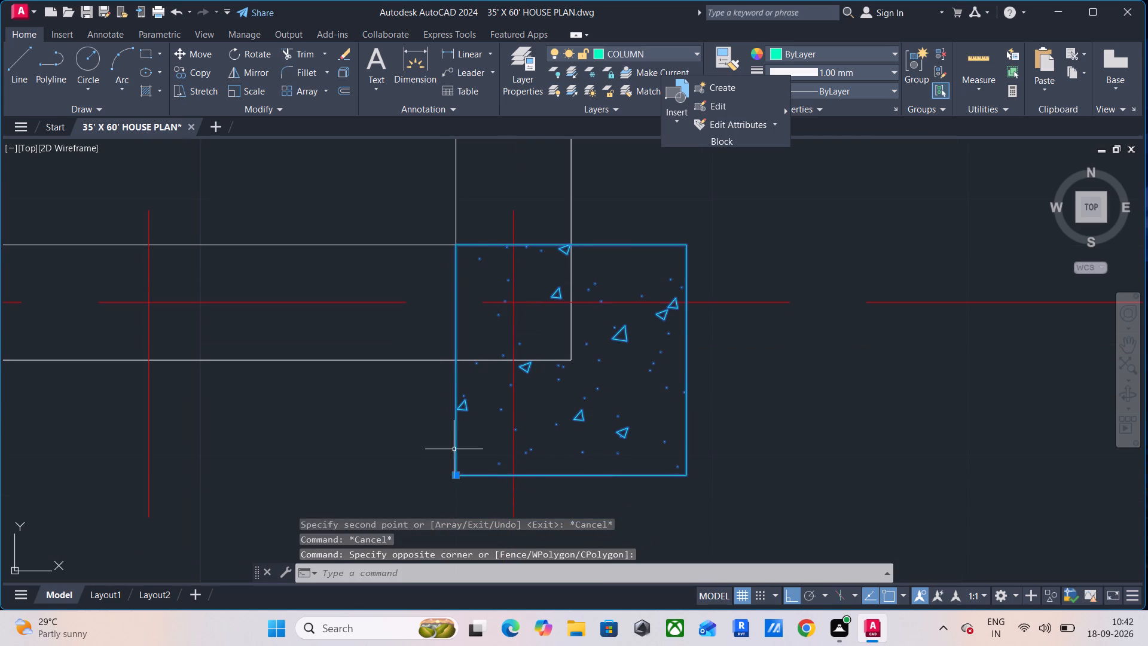
click(457, 477)
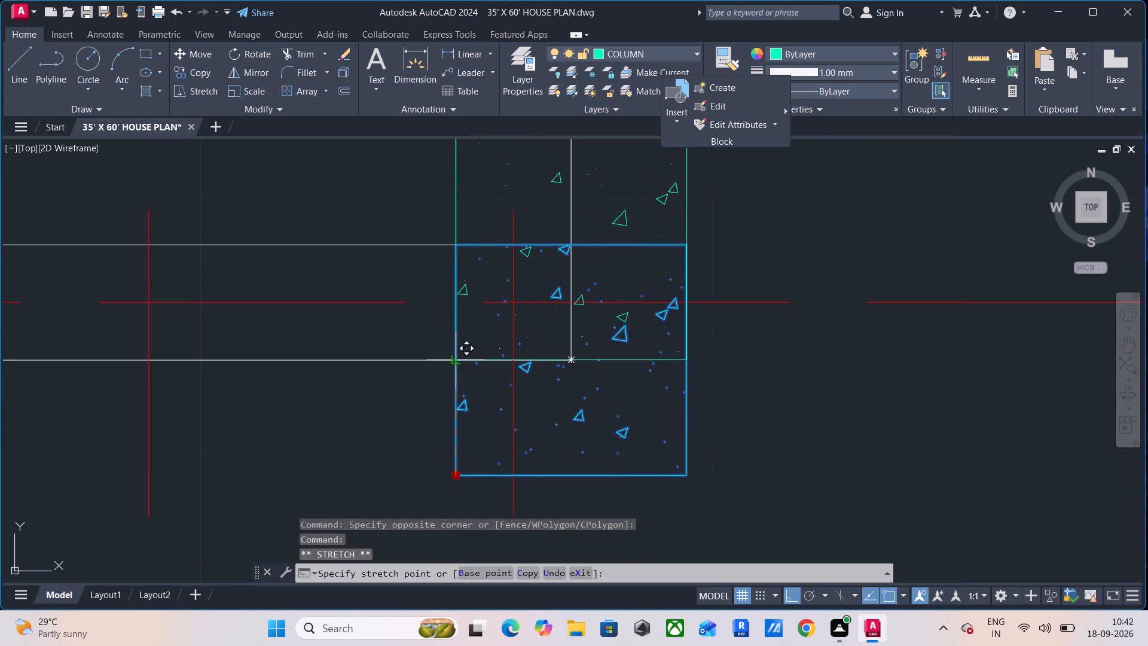
click(453, 363)
scroll(580, 402, down, 2)
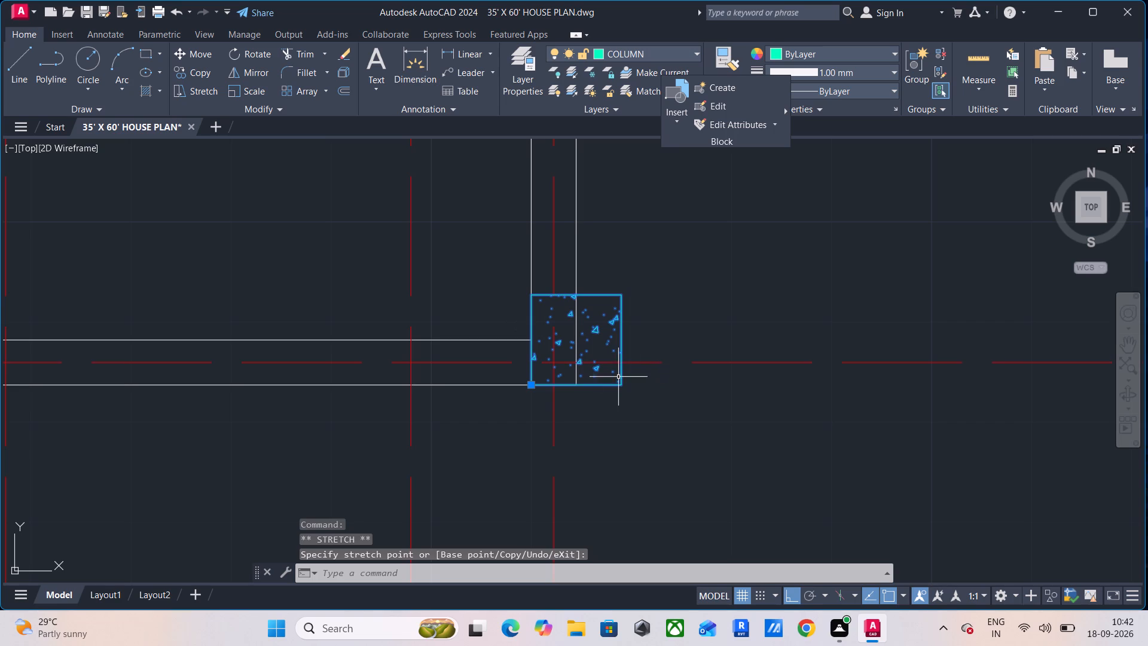
click(210, 50)
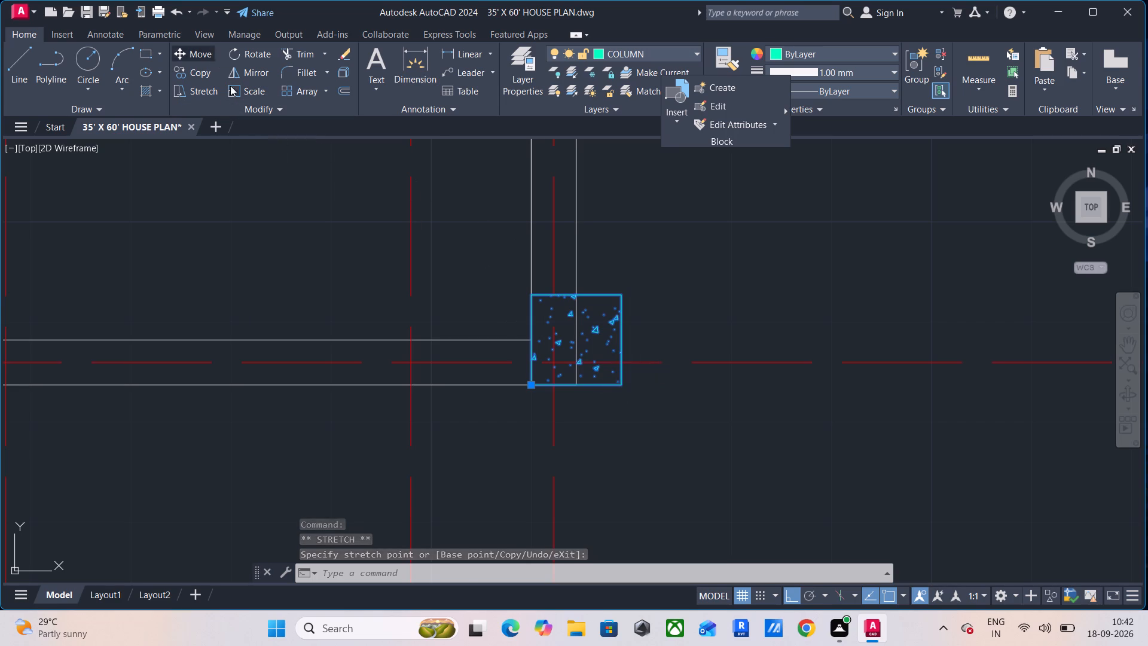
click(621, 382)
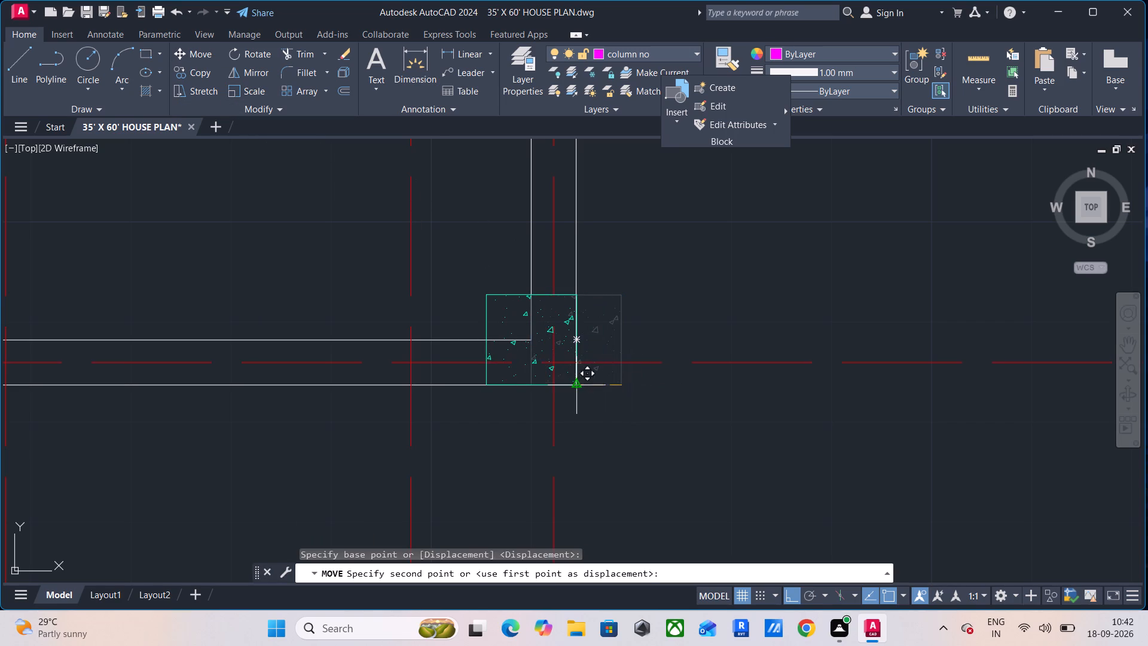
click(577, 383)
key(Escape)
Copy the aligned square column straight across to the east wall corner of the passage below Broom 3.
click(496, 294)
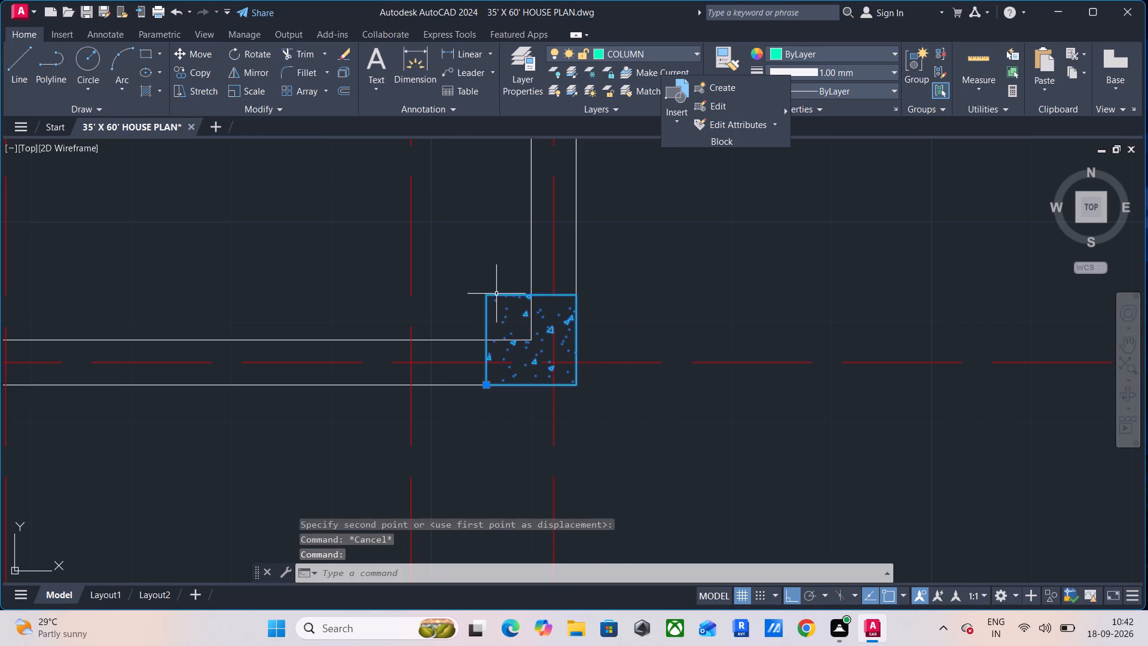
click(199, 74)
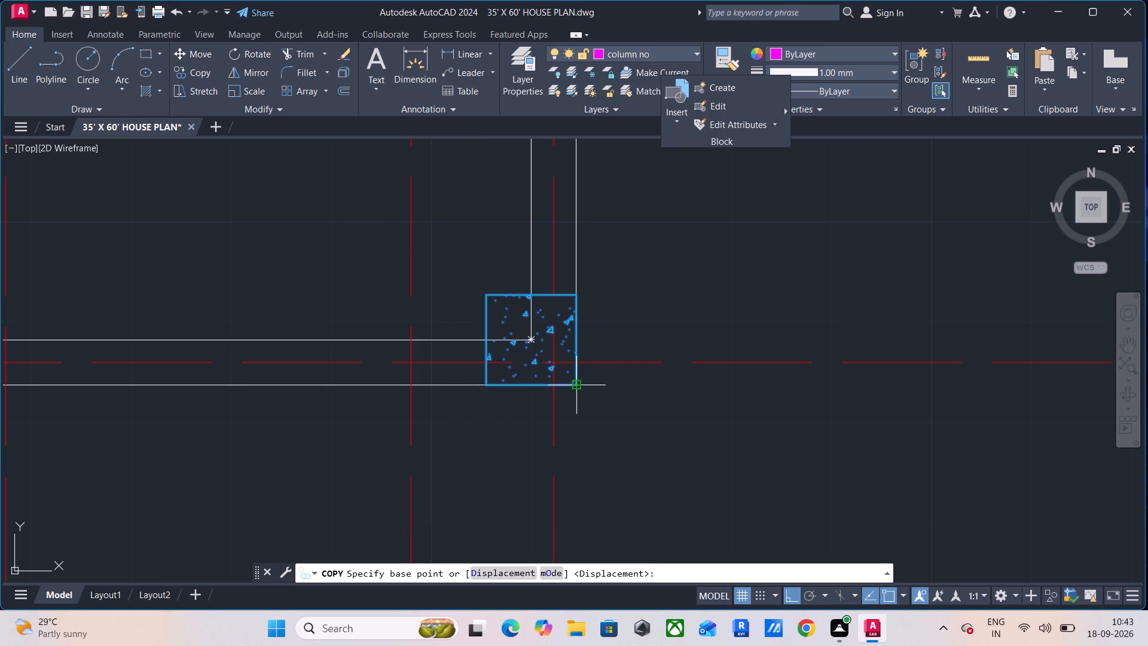
click(485, 298)
scroll(783, 350, down, 3)
middle_drag(820, 346, 487, 346)
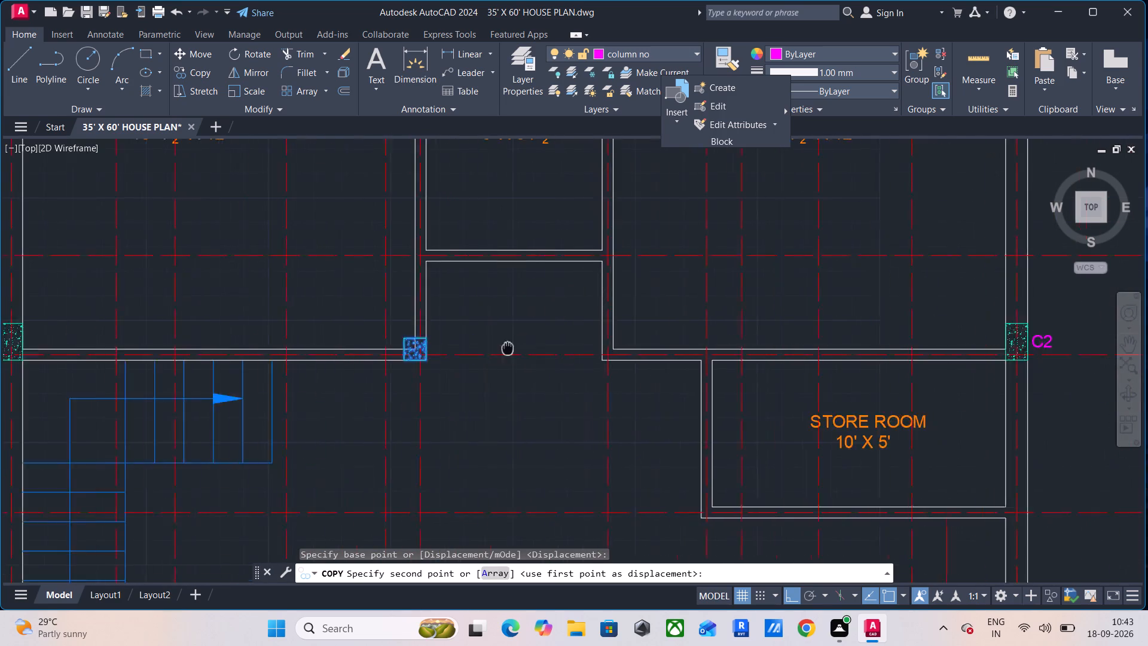
middle_drag(487, 346, 463, 344)
click(558, 333)
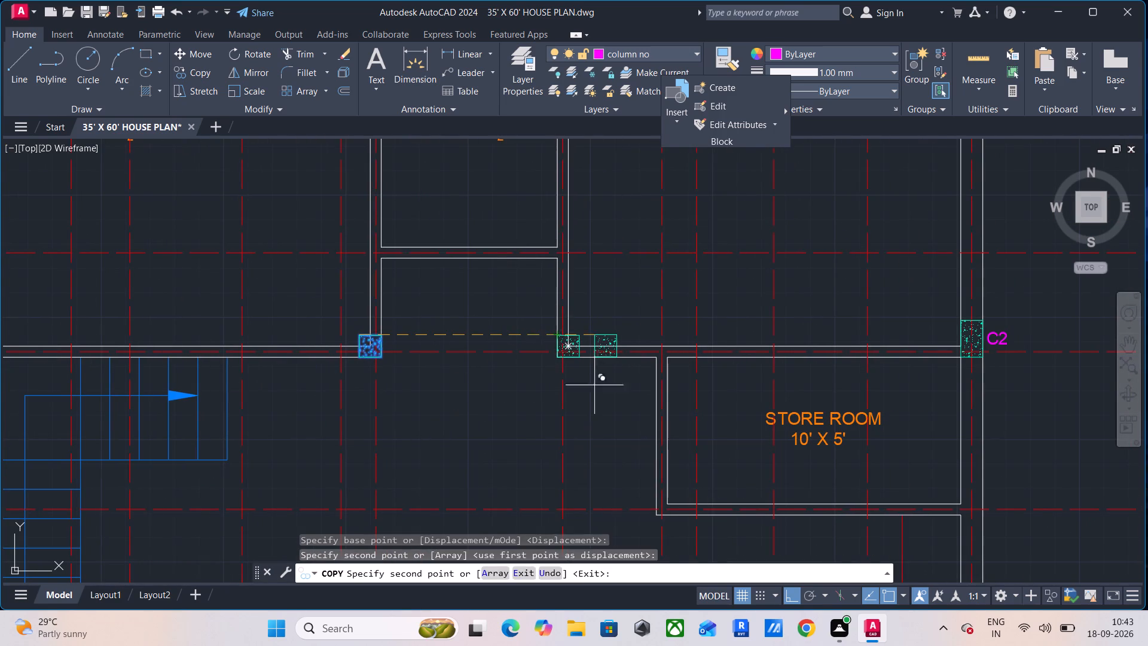
key(Escape)
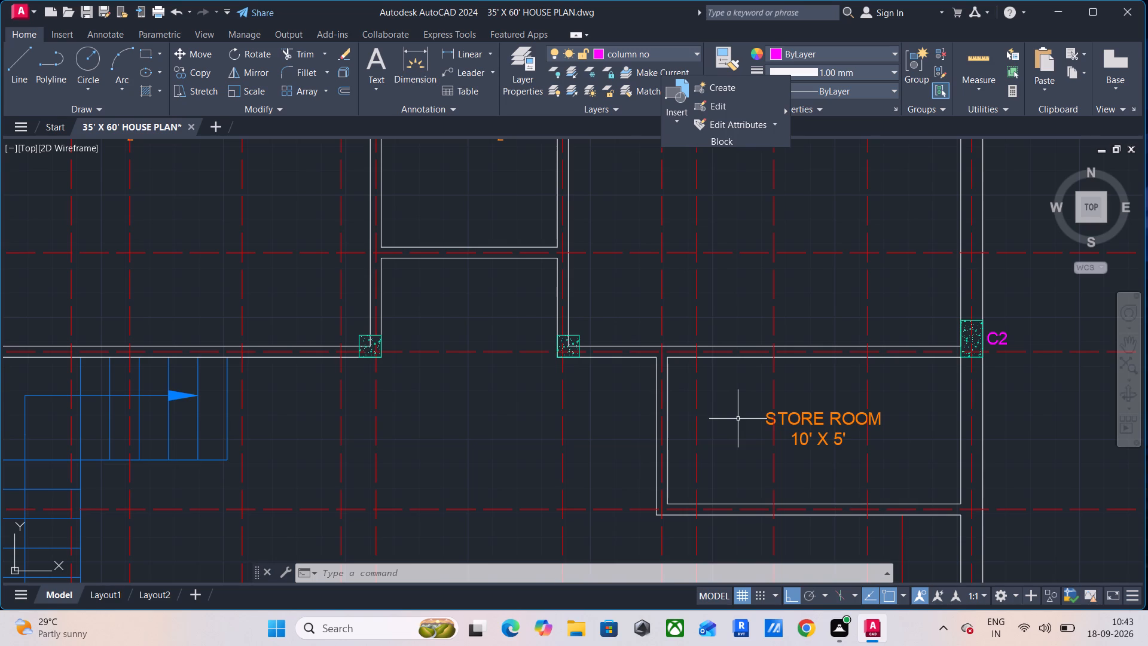
Copy the west outer wall column with its C2 label straight down to the wall junction between the staircase and Bedroom 3.
scroll(637, 413, down, 3)
middle_drag(642, 415, 725, 355)
scroll(556, 337, up, 4)
drag(462, 289, 466, 295)
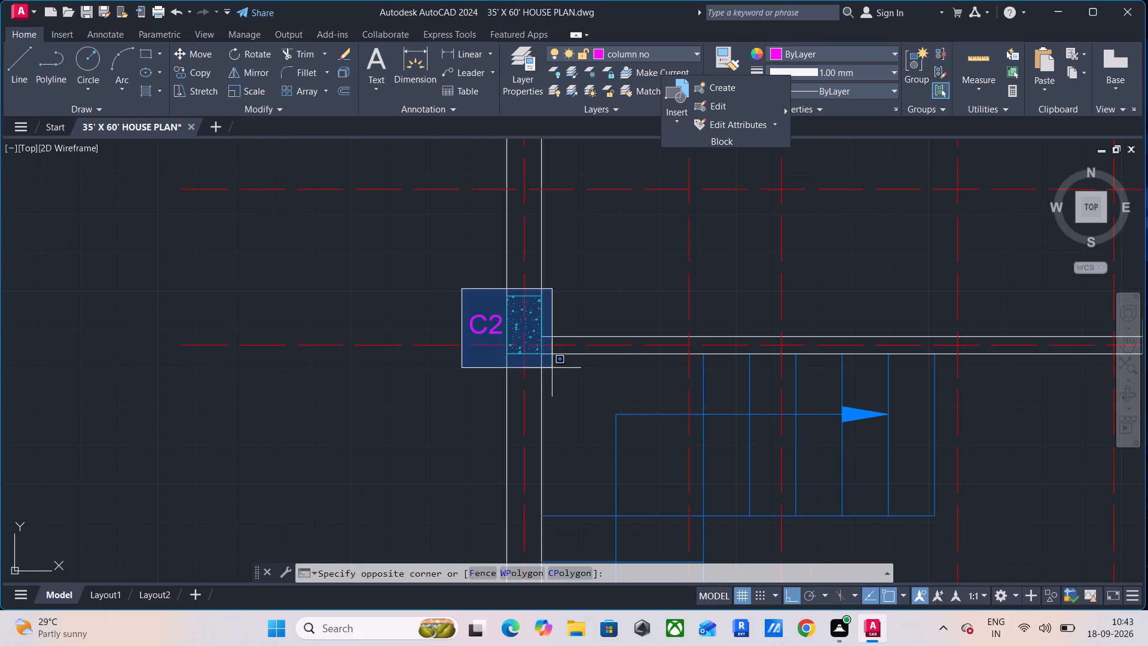
click(560, 370)
click(196, 68)
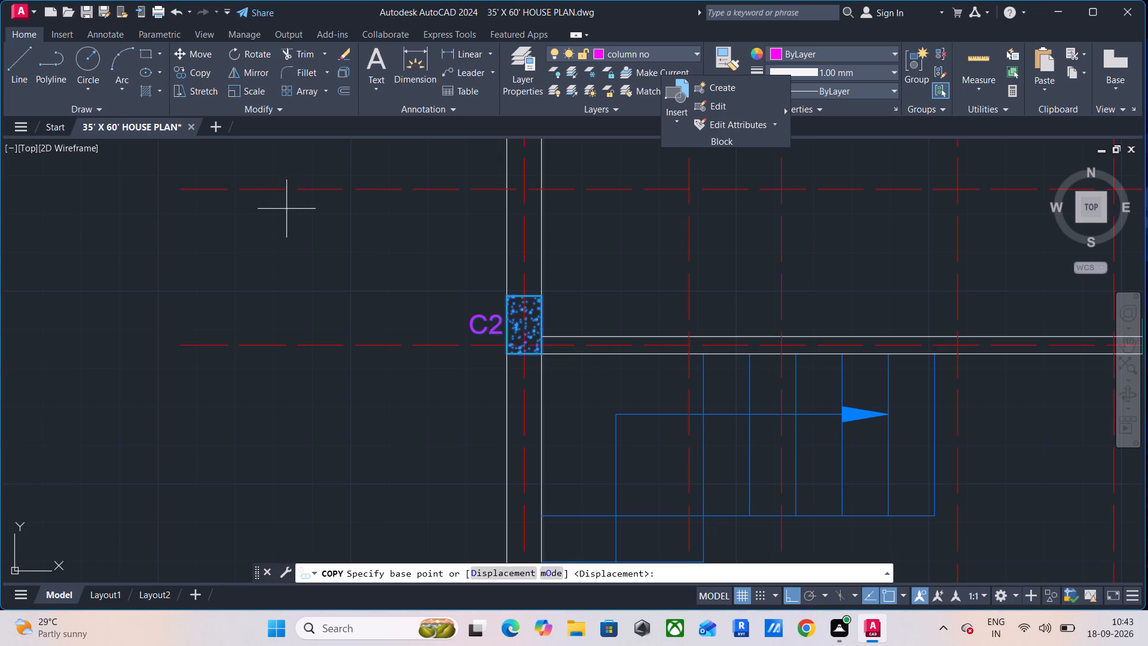
click(544, 354)
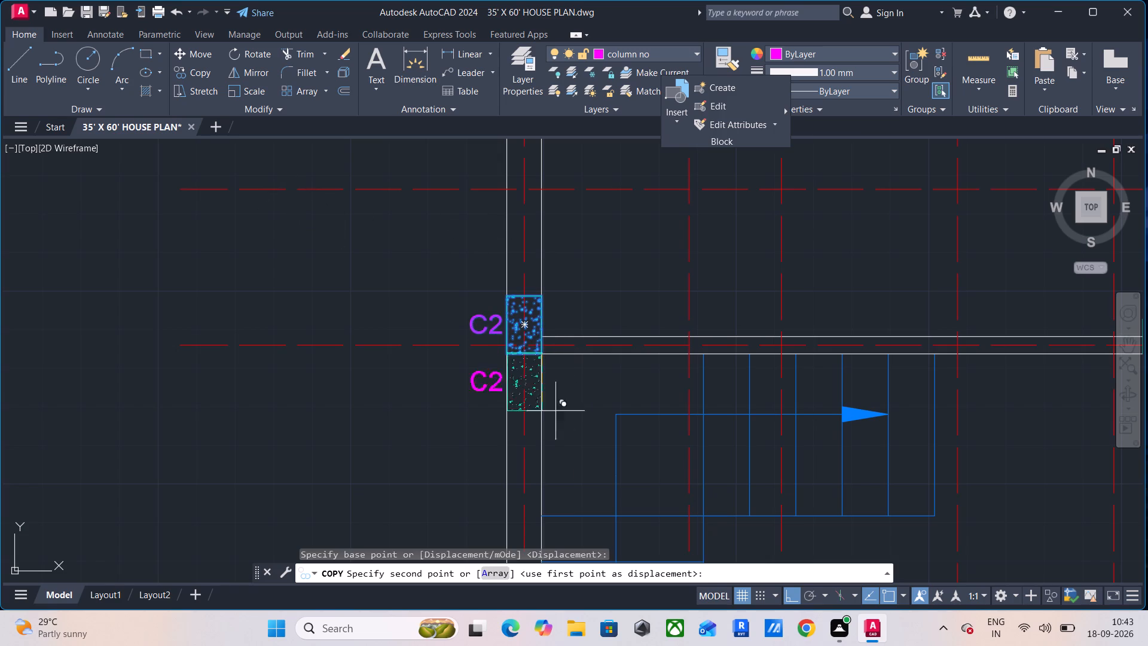
scroll(567, 498, down, 2)
middle_drag(569, 485, 573, 348)
scroll(578, 385, down, 1)
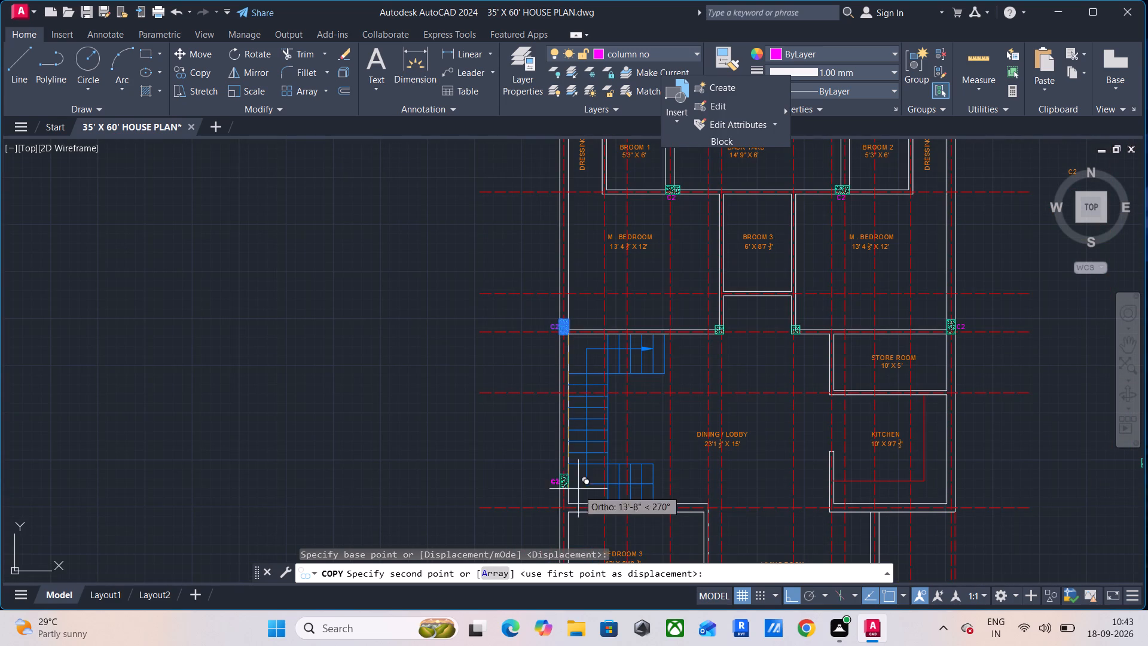
click(569, 515)
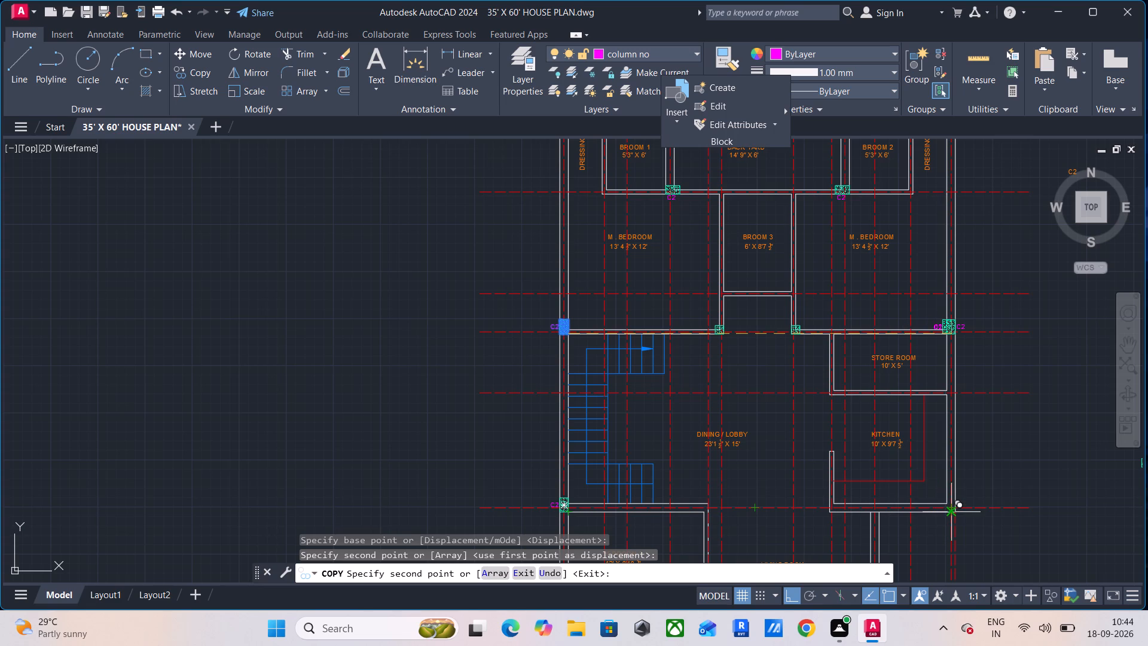
right_click(360, 366)
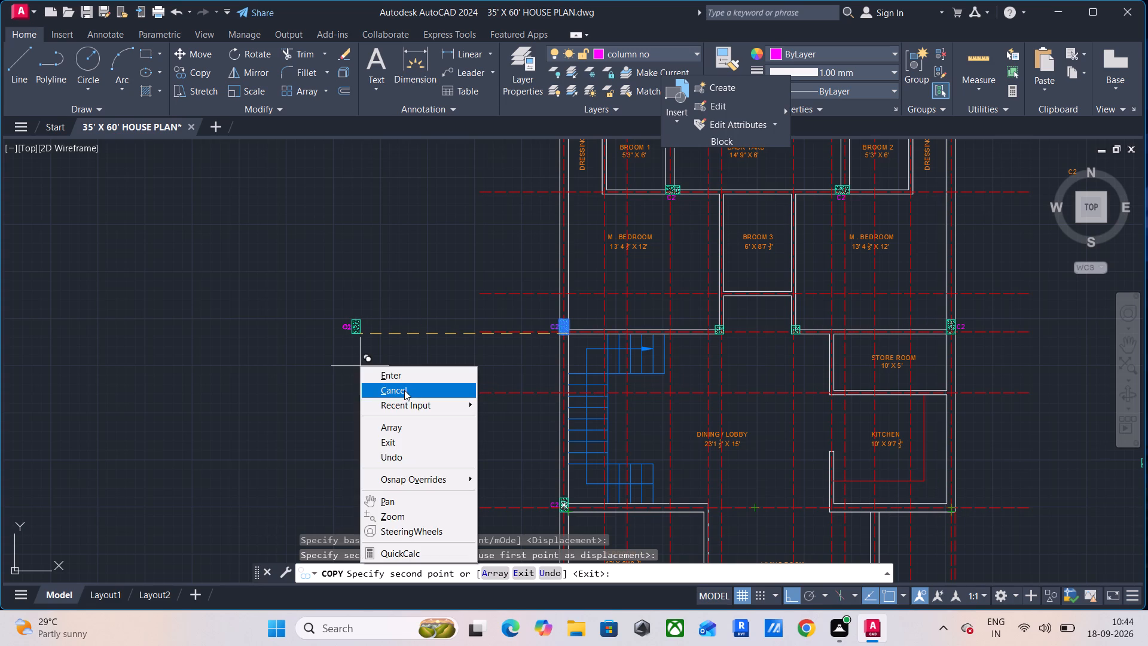
click(404, 390)
Copy the east outer wall column with its C2 label from the store room down to the kitchen's lower outer wall corner.
click(945, 312)
click(968, 341)
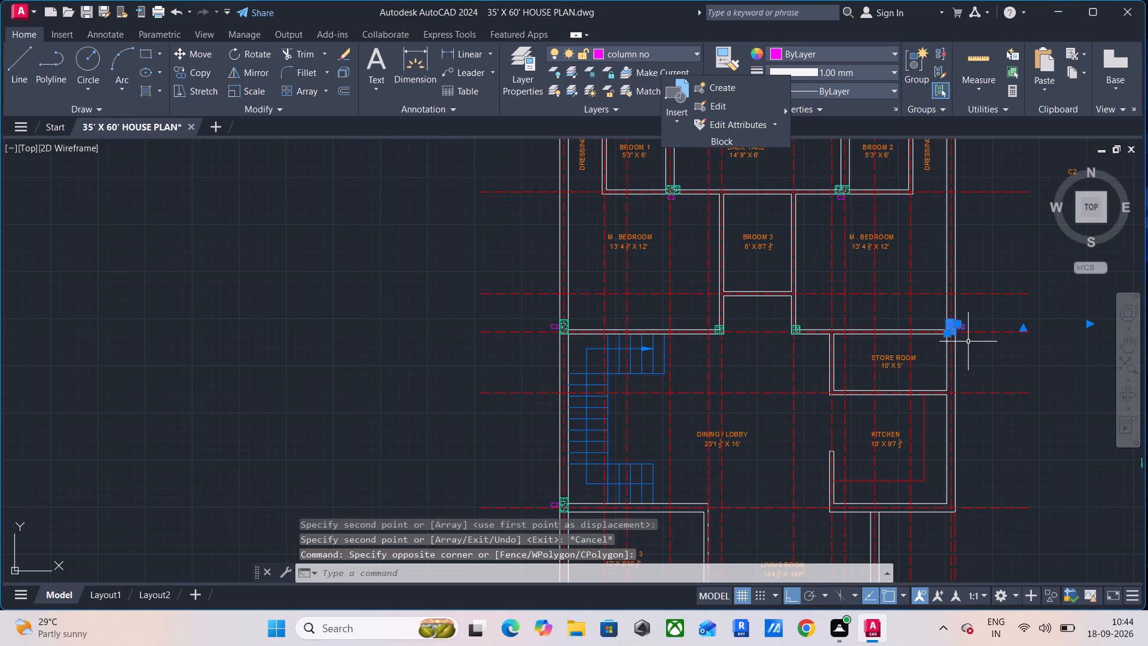
click(195, 69)
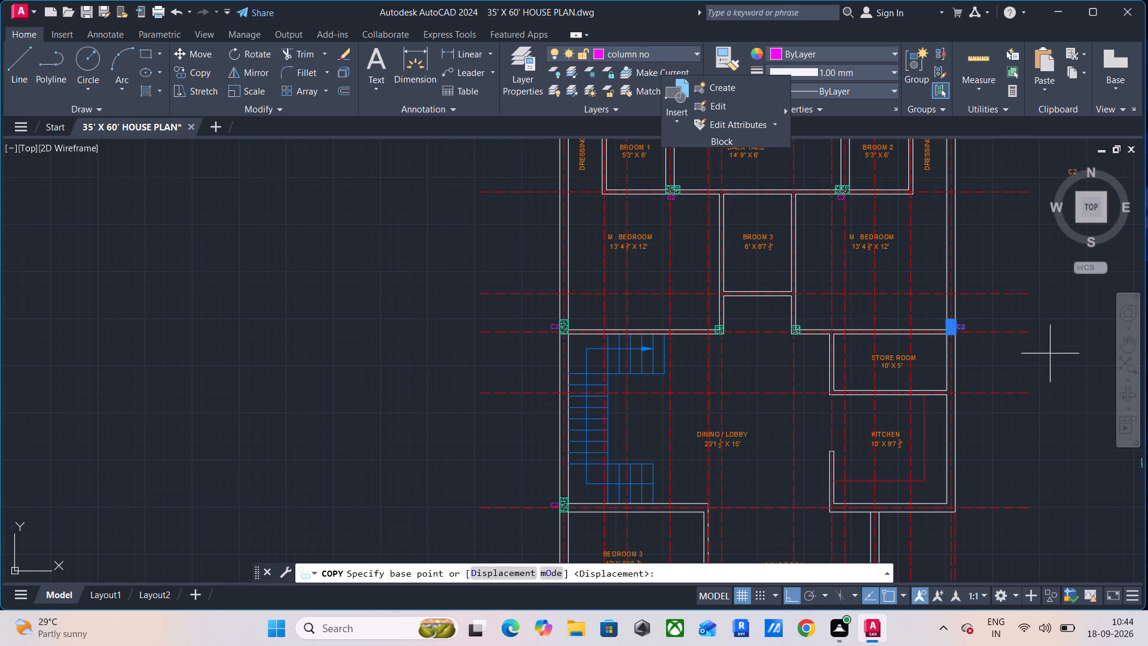
scroll(944, 322, up, 2)
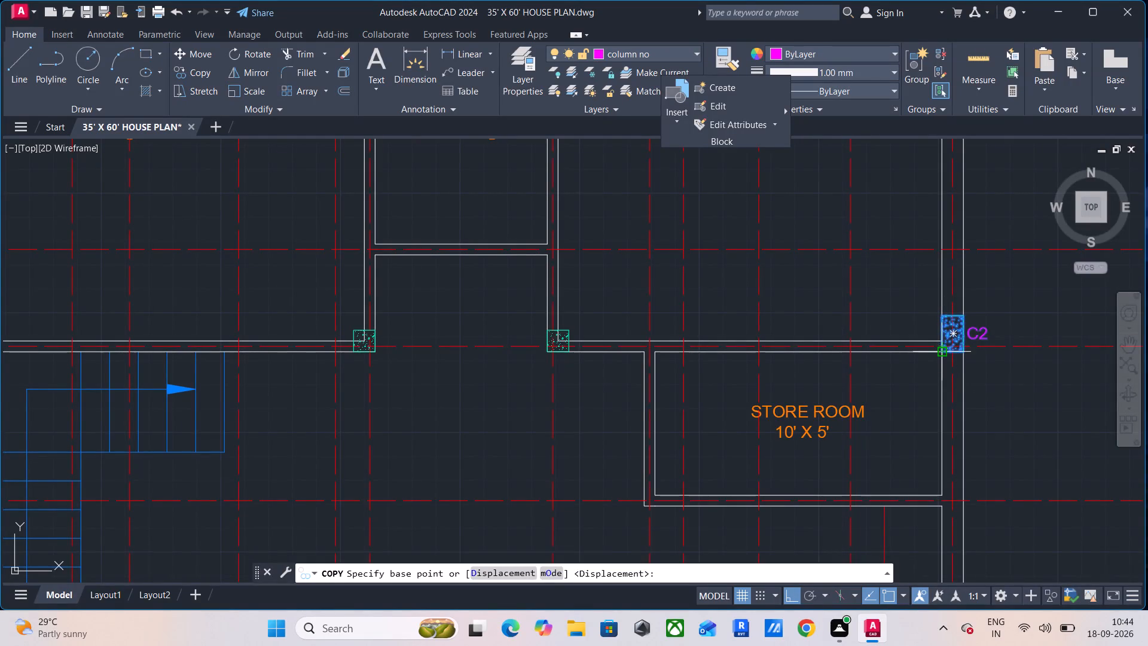
click(940, 354)
scroll(951, 435, down, 2)
middle_drag(951, 440, 939, 290)
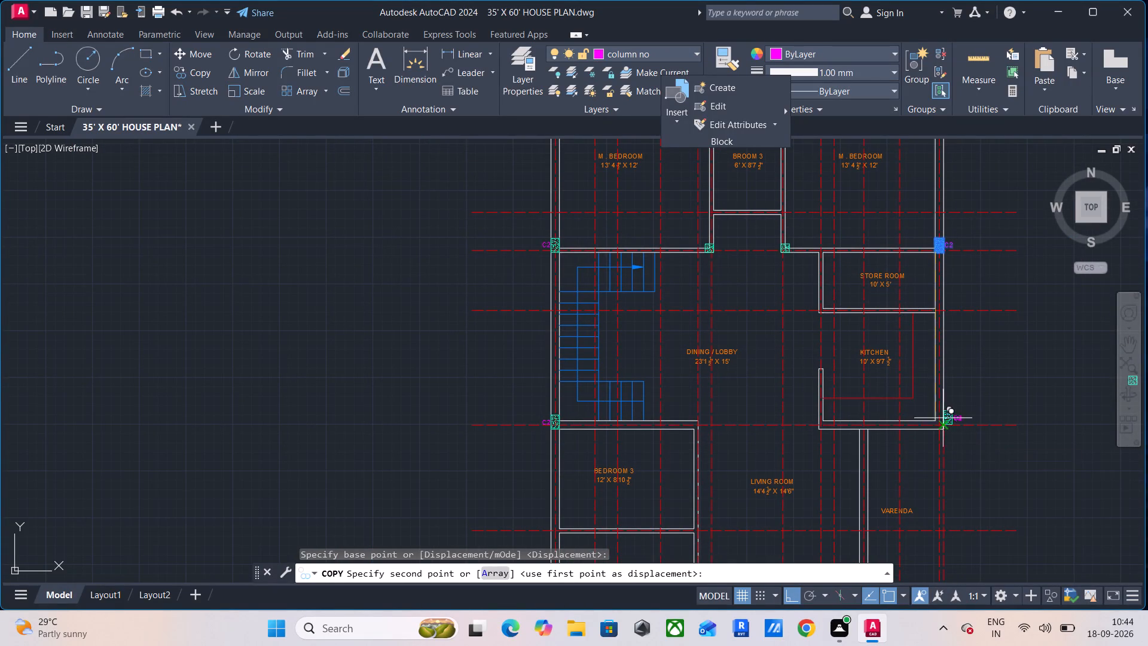
scroll(937, 433, up, 4)
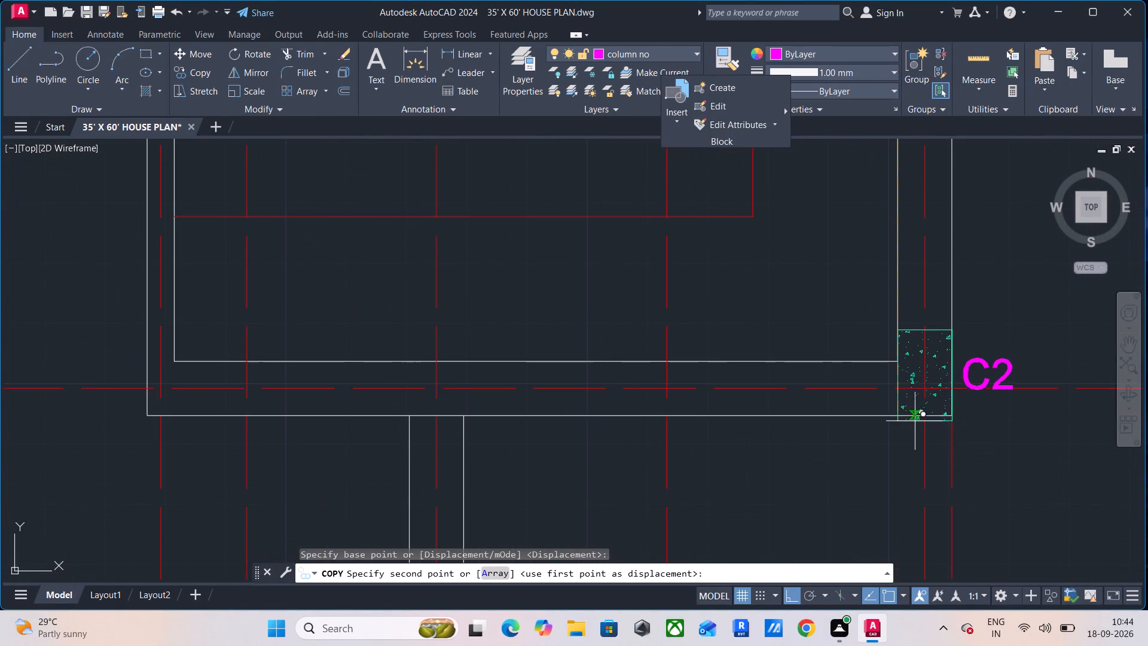
click(900, 415)
scroll(1008, 396, down, 1)
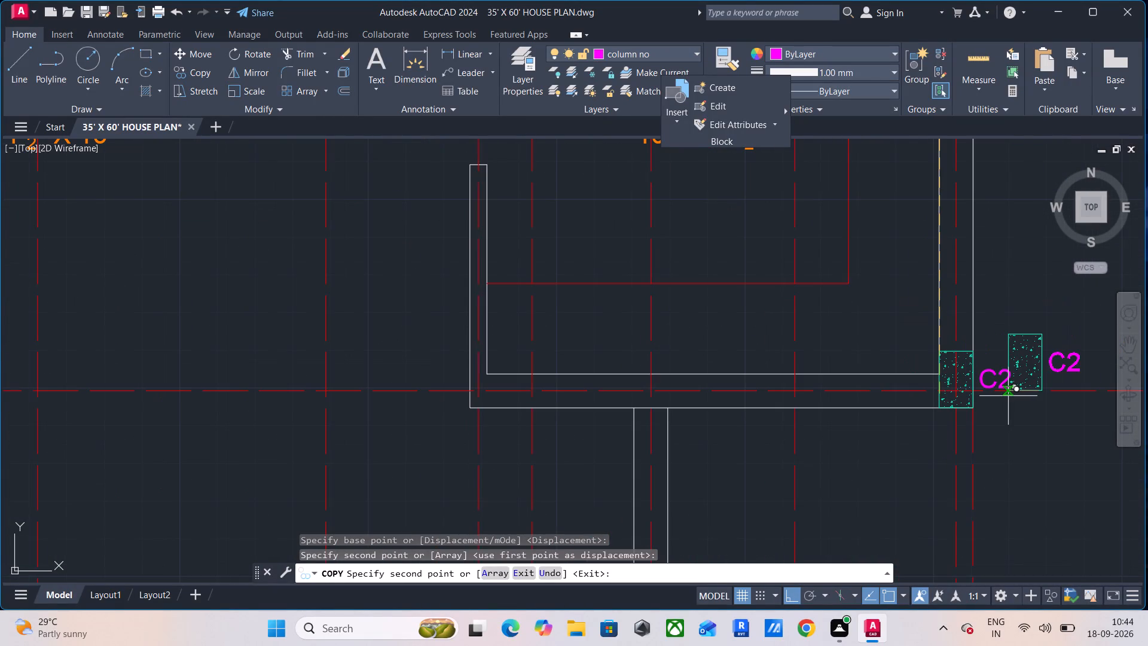
right_click(1008, 395)
click(1051, 419)
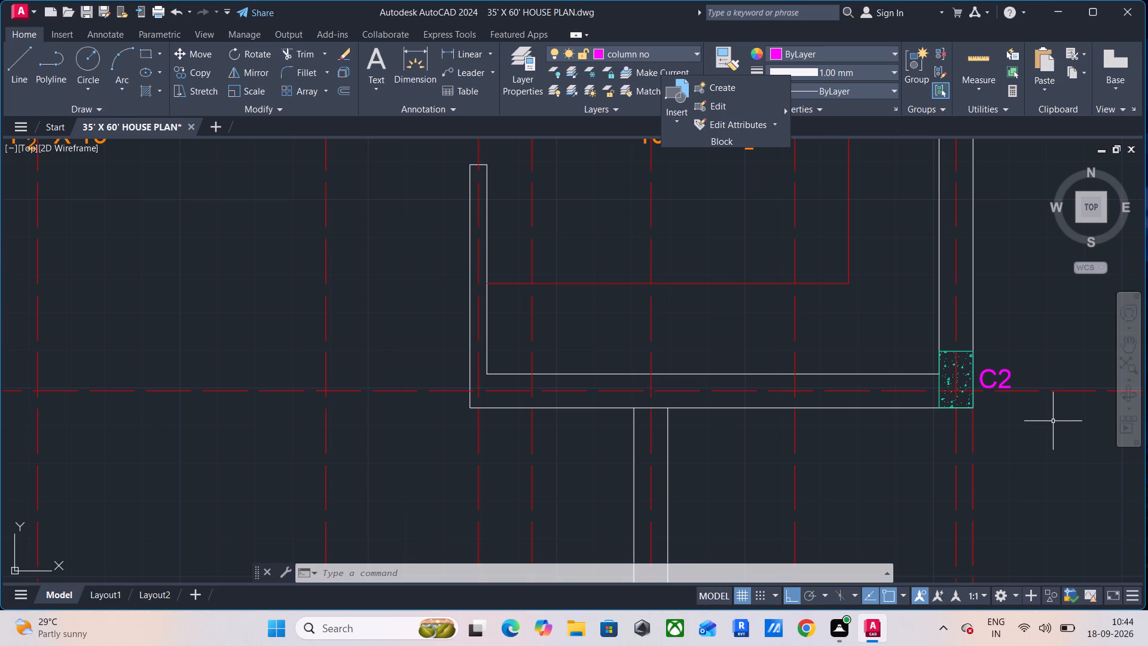
Copy the square column at the passage's west corner below Broom 3 to Bedroom 3's northeast wall corner and the kitchen's southwest wall corner.
scroll(639, 380, down, 2)
middle_drag(645, 383, 761, 415)
scroll(686, 398, down, 1)
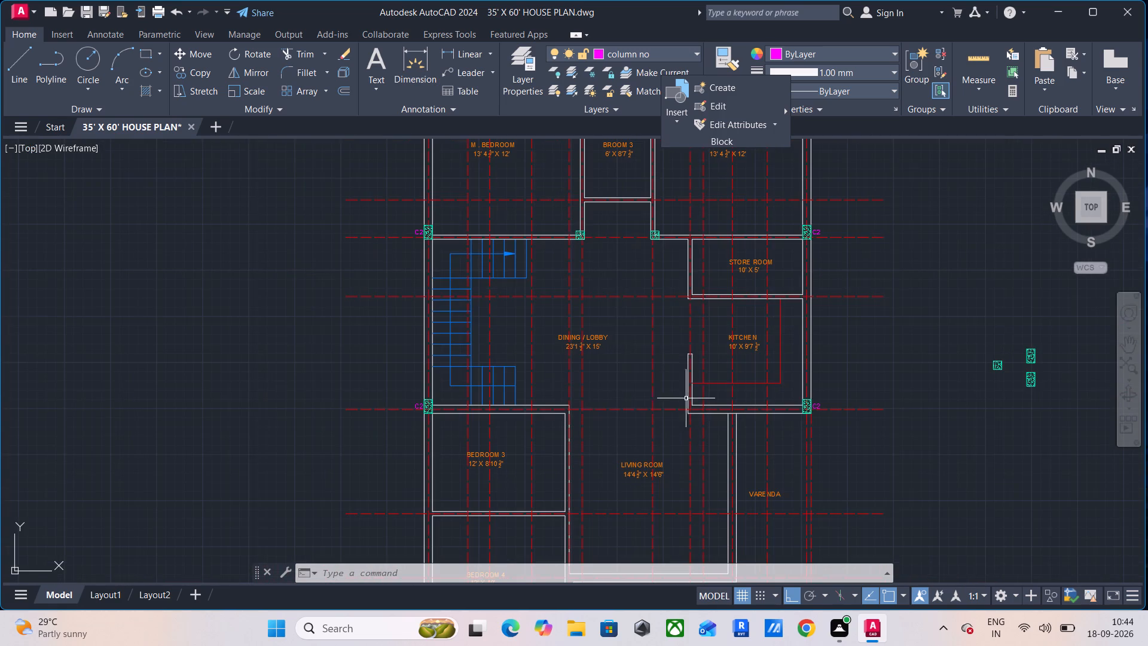
scroll(576, 231, up, 2)
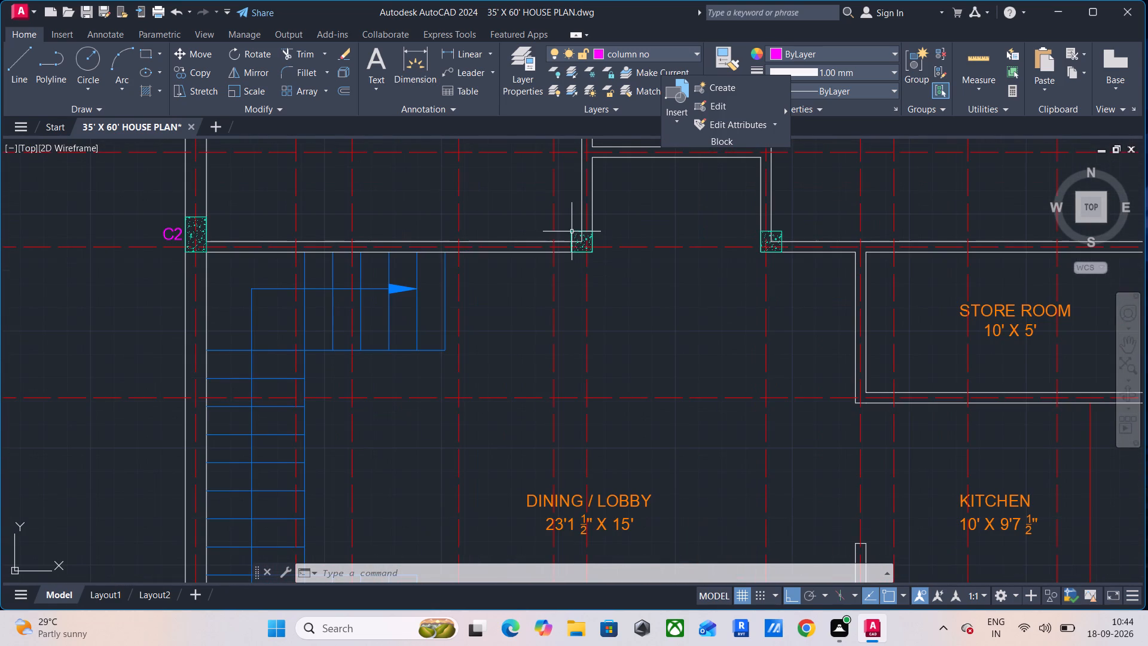
click(572, 231)
click(197, 70)
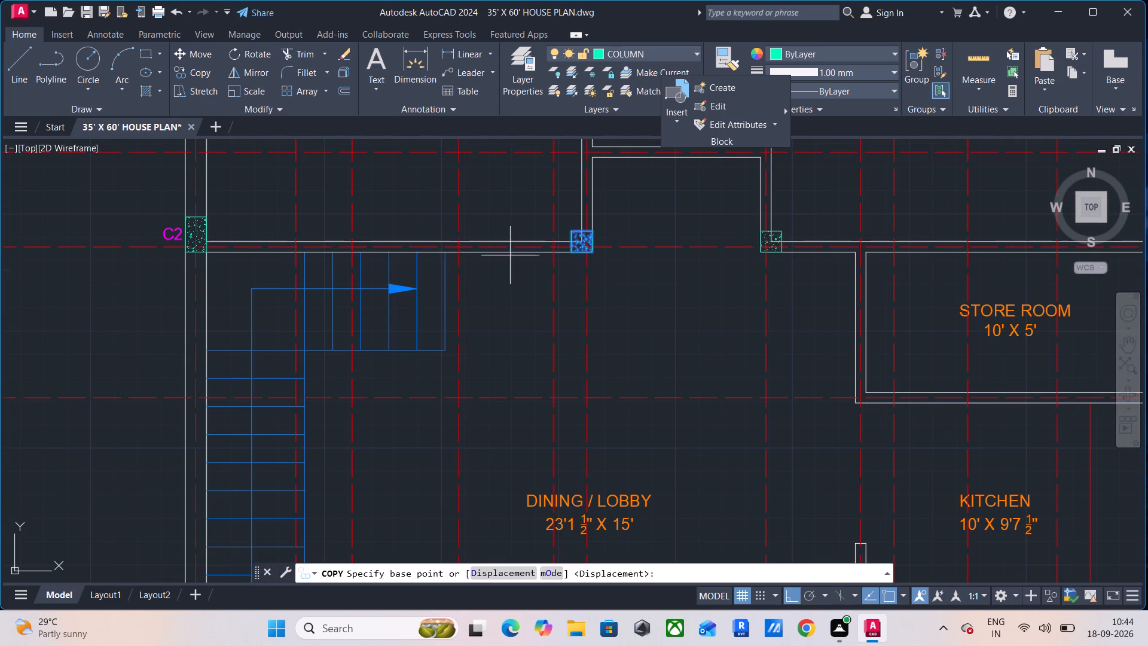
drag(573, 248, 574, 258)
middle_drag(573, 413, 590, 269)
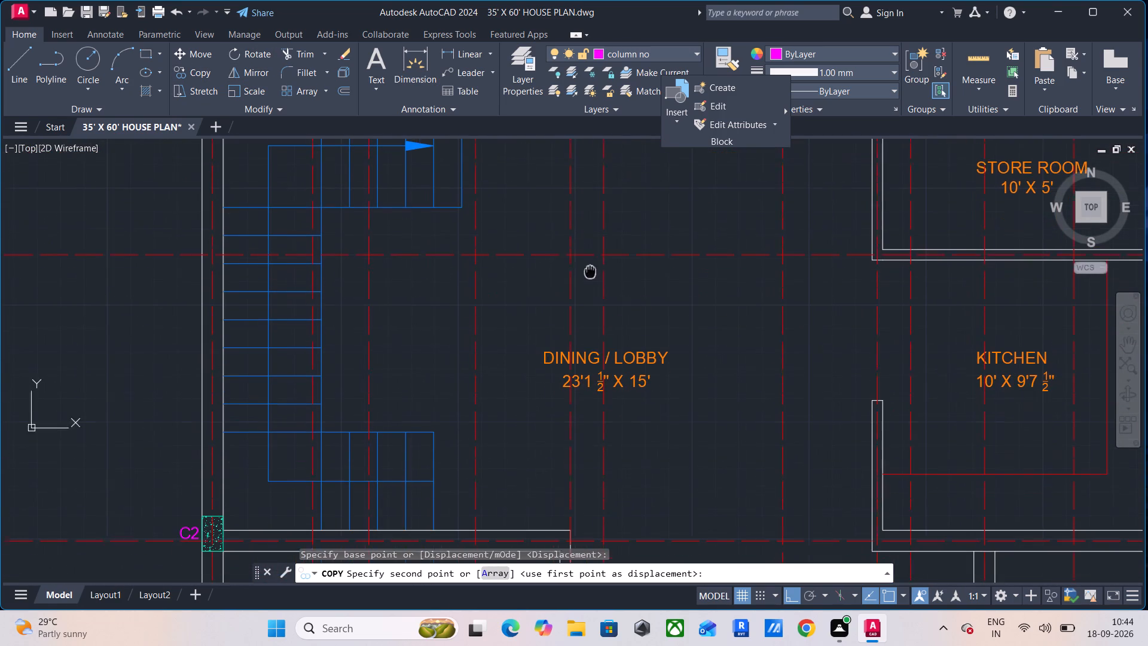
middle_drag(590, 269, 590, 268)
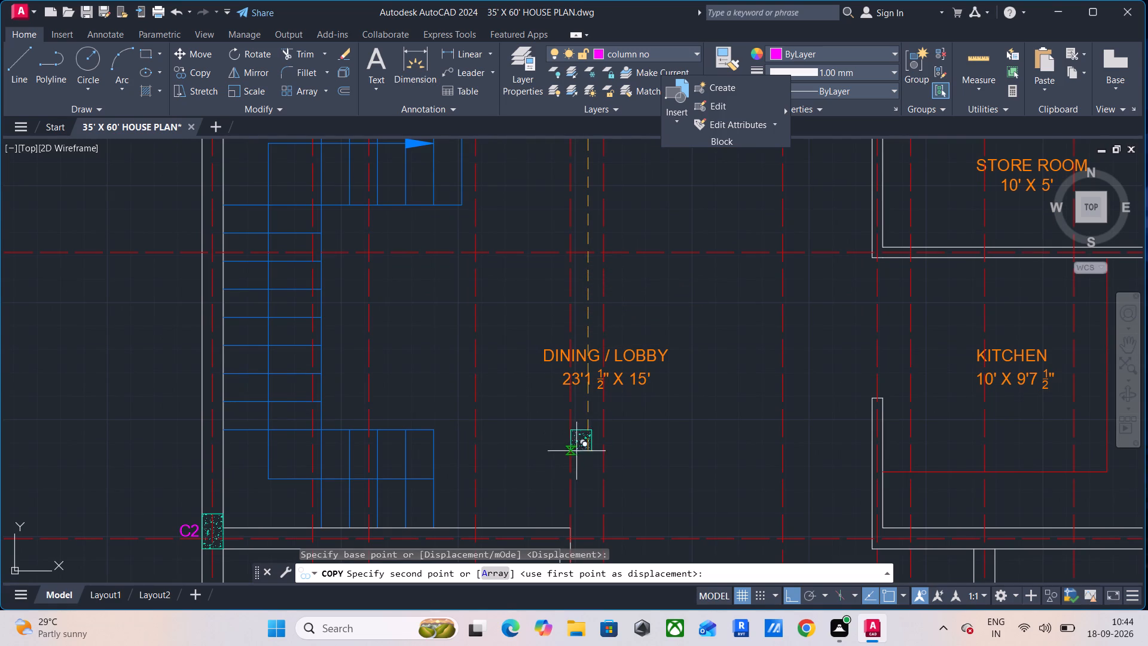
middle_drag(582, 492, 608, 278)
click(590, 336)
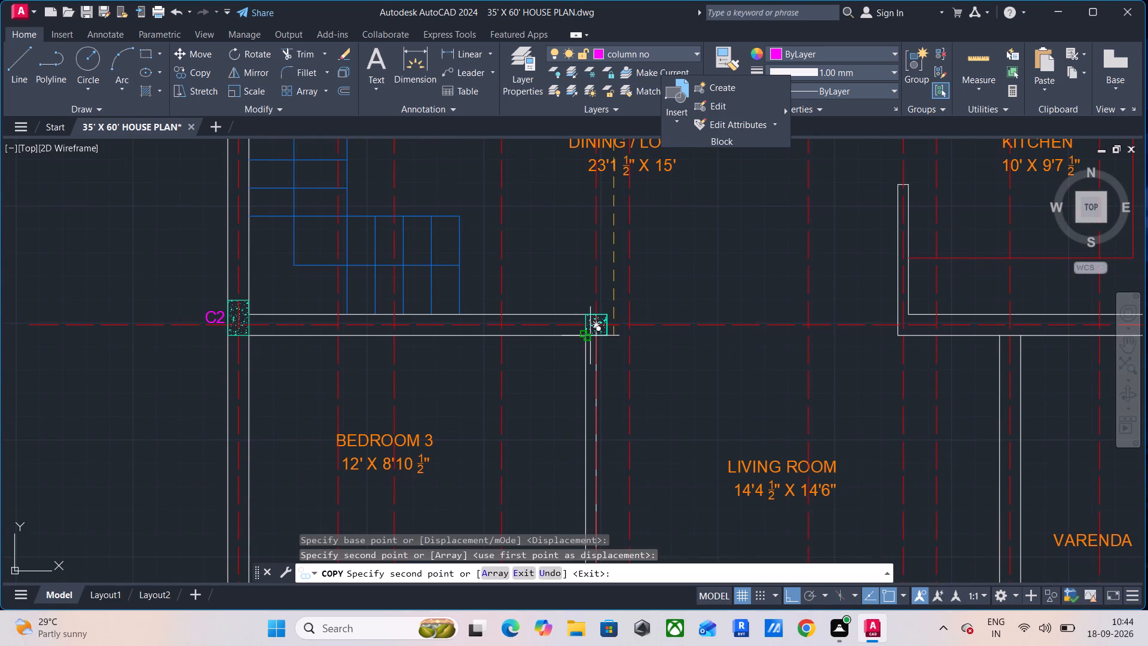
click(894, 333)
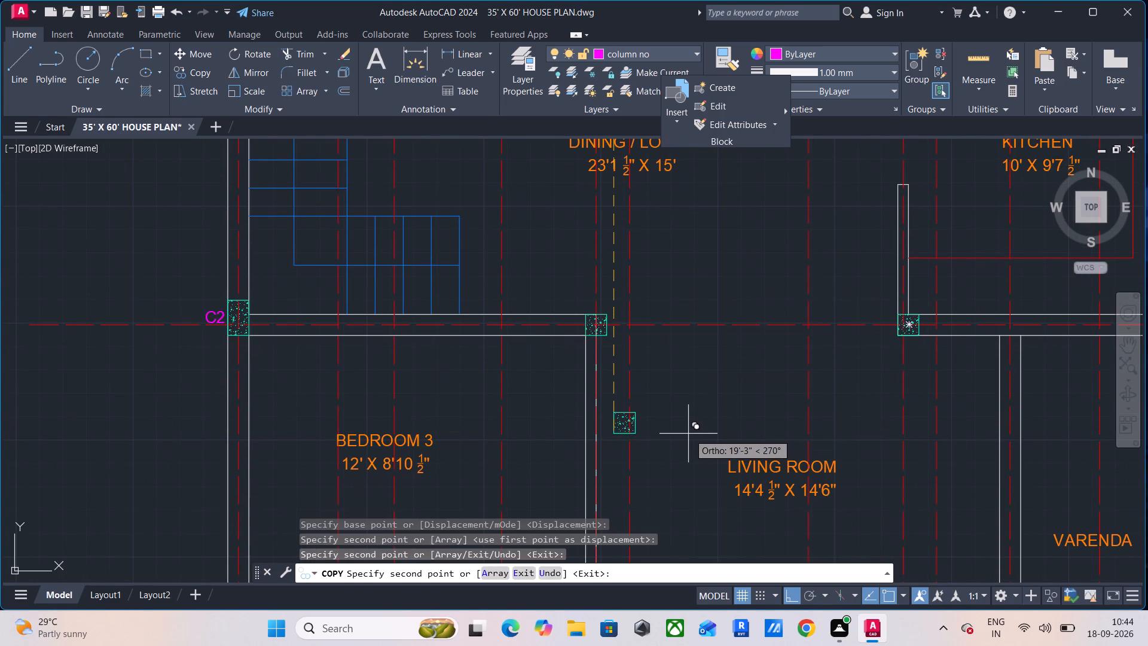
key(Escape)
key(Escape)
key(Escape)
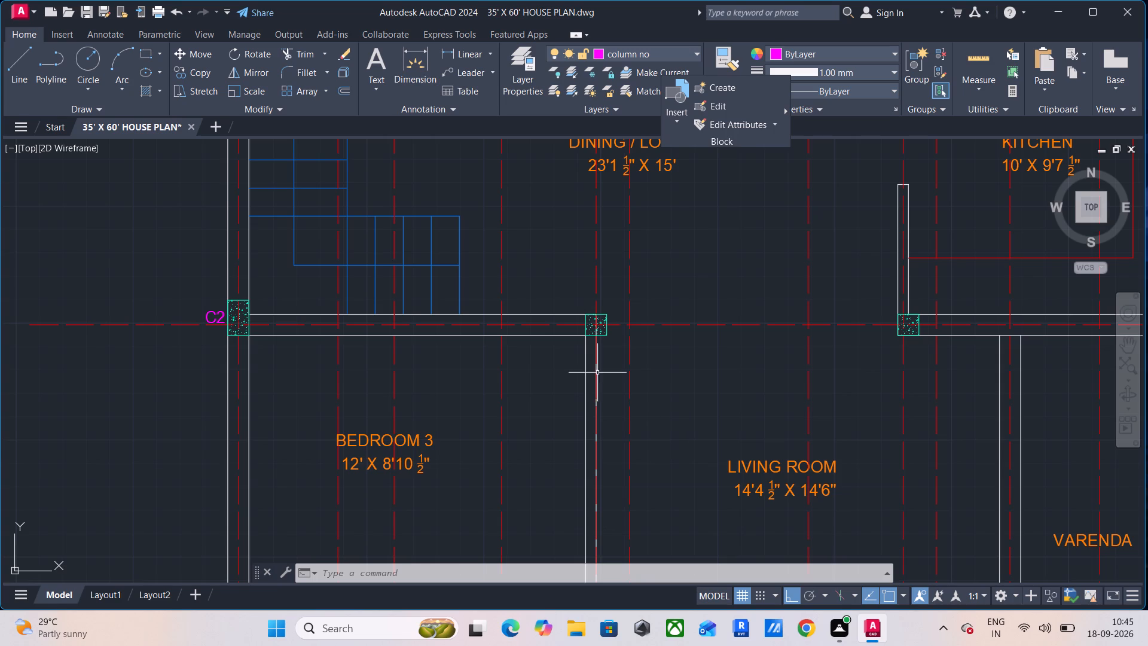
Move the square column at Bedroom 3's northeast corner west so its lower-right corner aligns with the wall's outer face.
scroll(603, 356, up, 4)
middle_drag(569, 330, 673, 562)
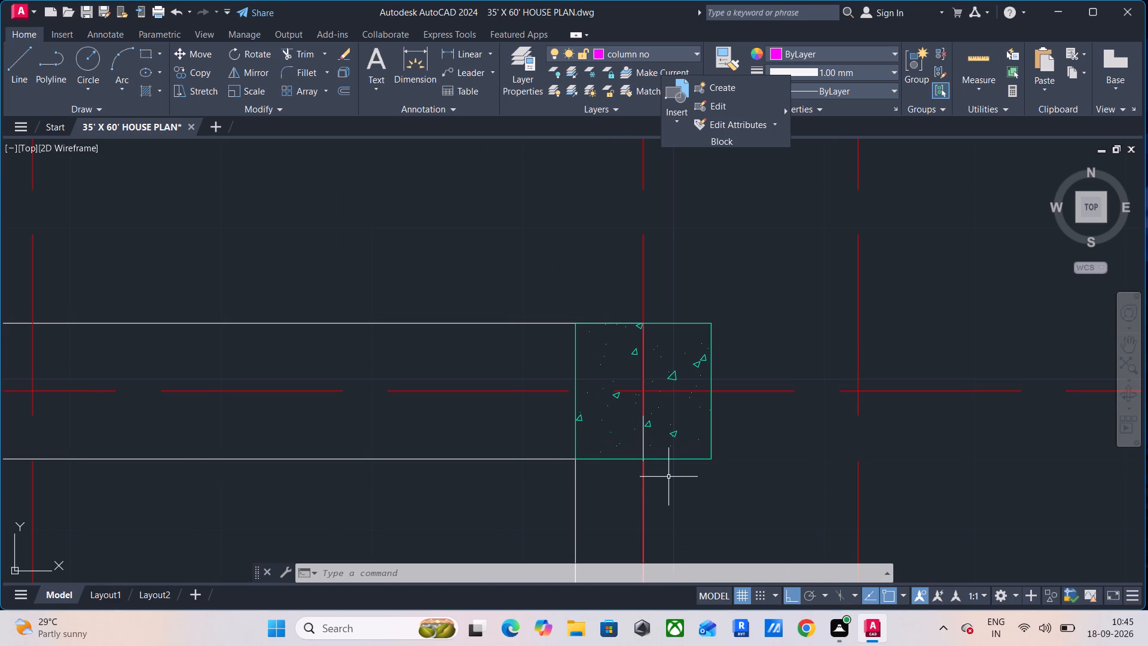
click(696, 450)
click(670, 483)
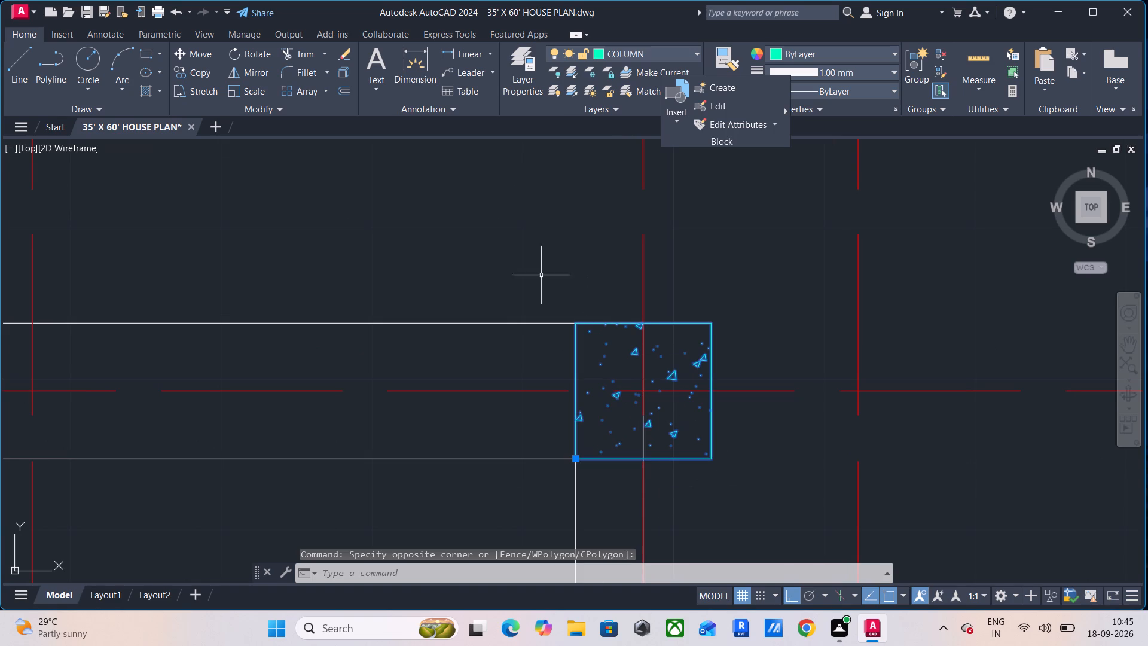
click(197, 57)
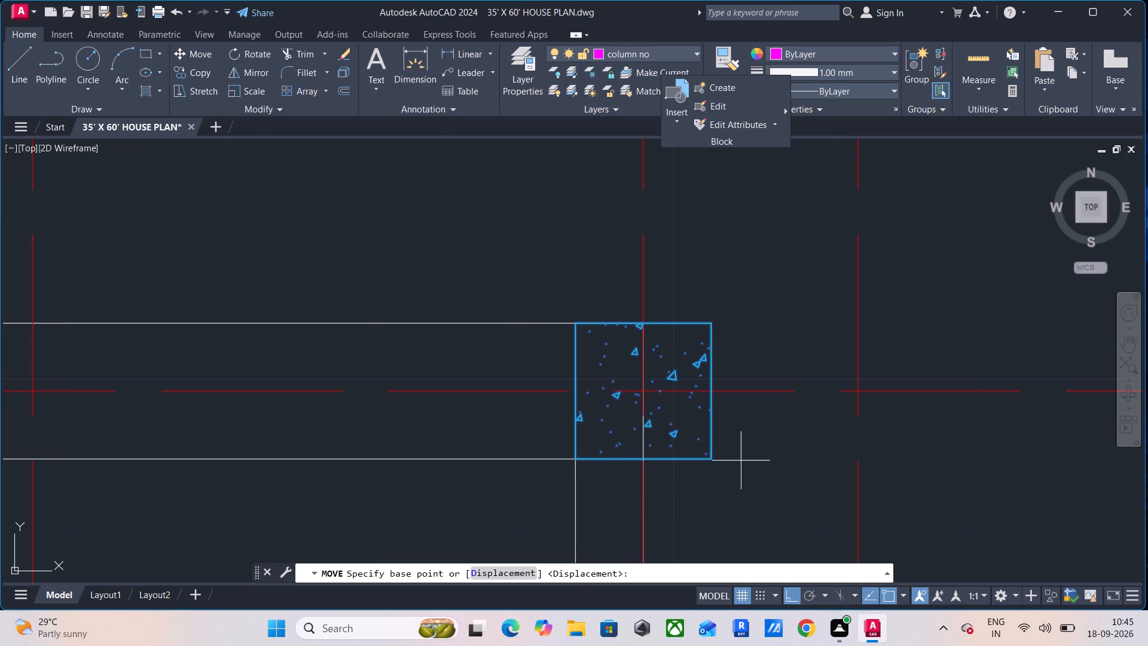
click(710, 462)
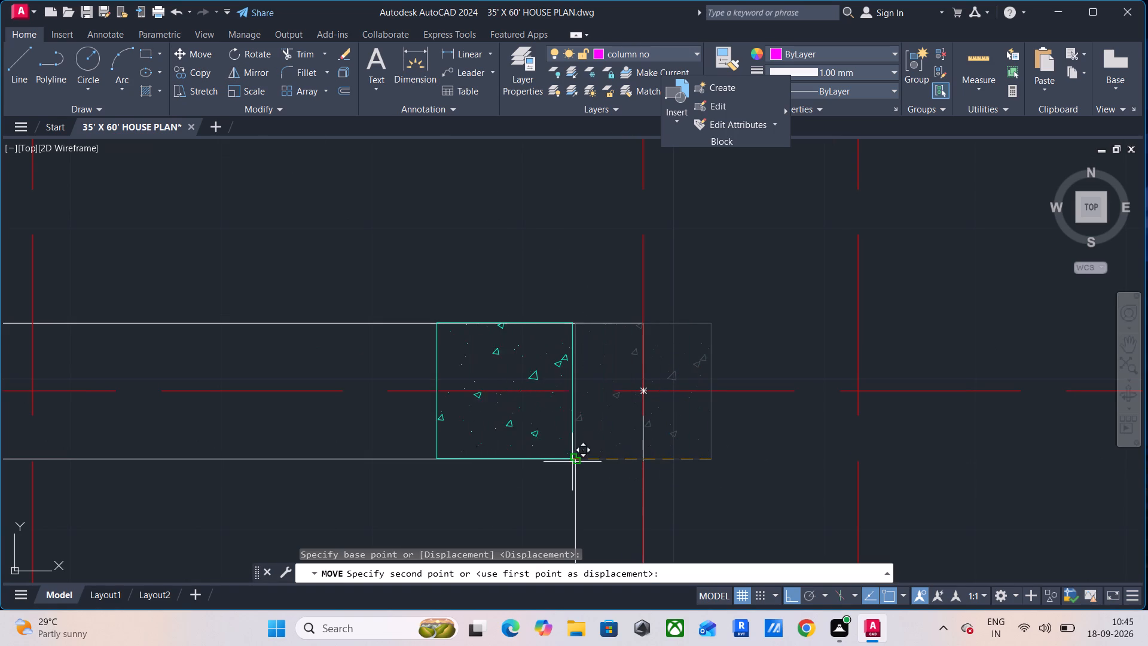
click(643, 458)
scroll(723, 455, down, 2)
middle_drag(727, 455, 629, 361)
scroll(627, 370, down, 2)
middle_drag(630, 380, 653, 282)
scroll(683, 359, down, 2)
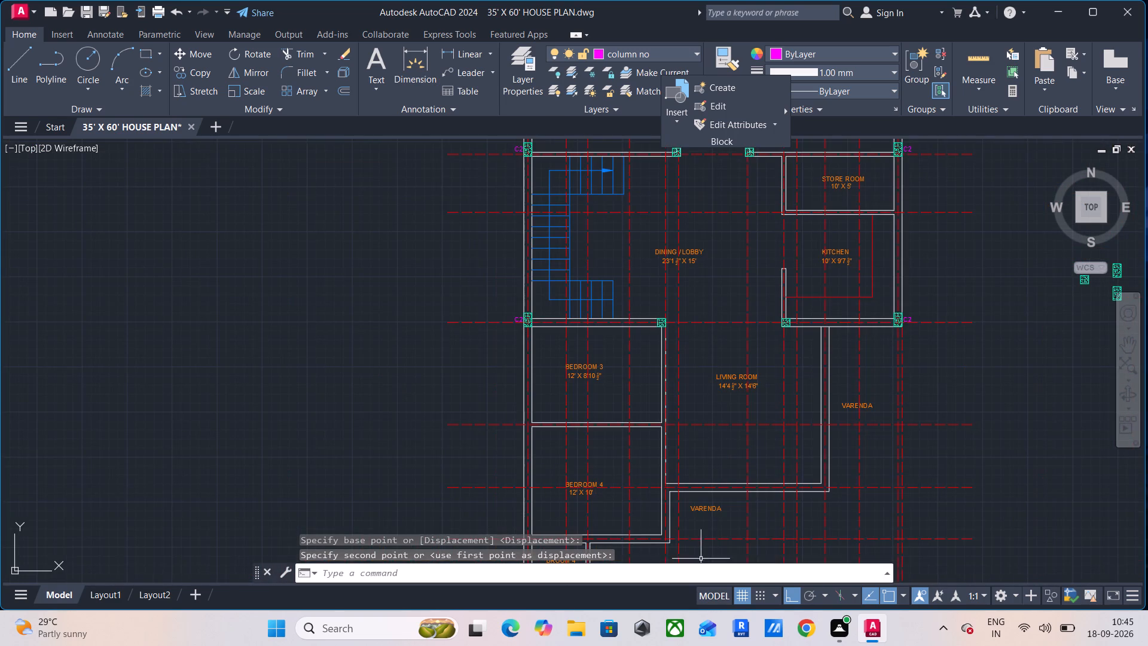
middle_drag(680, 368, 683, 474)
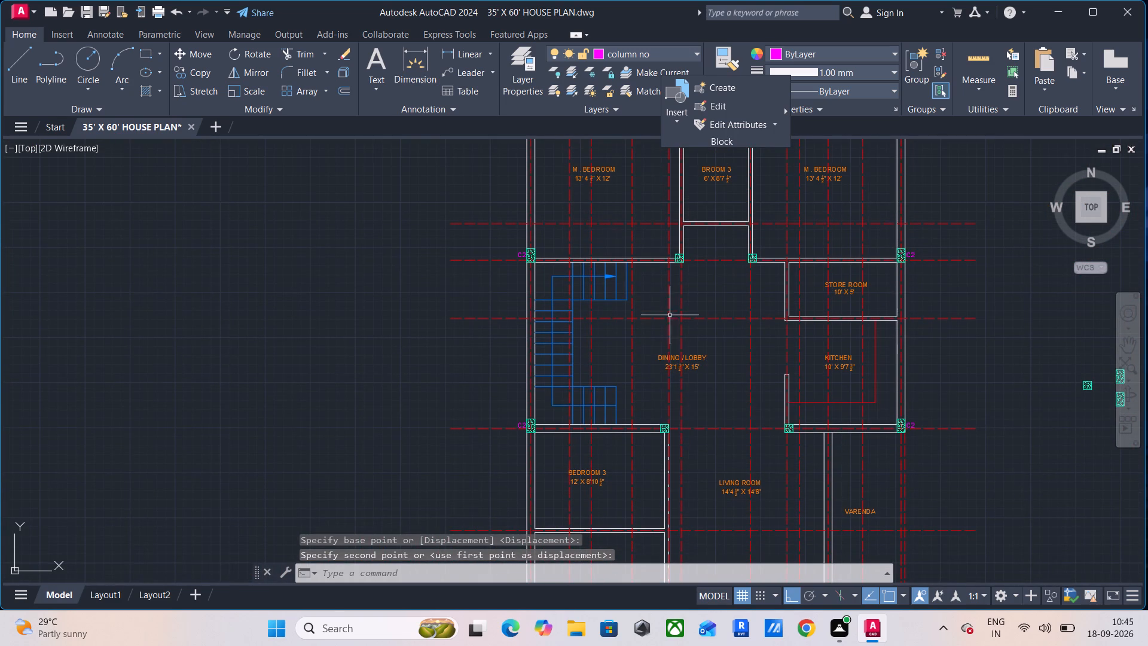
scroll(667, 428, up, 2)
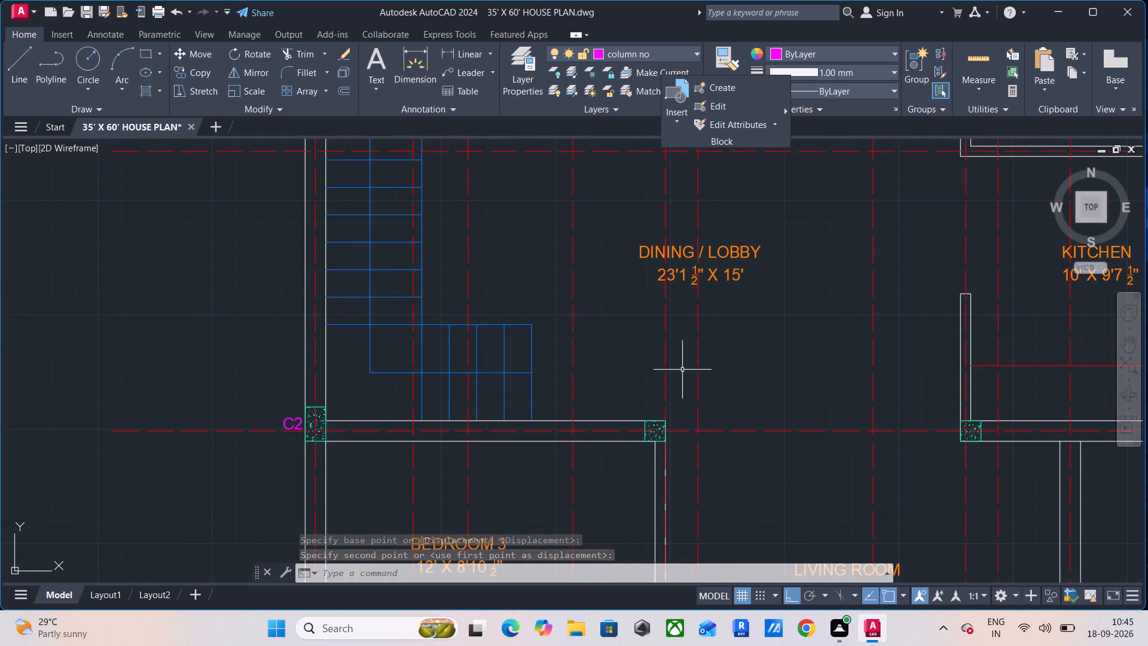
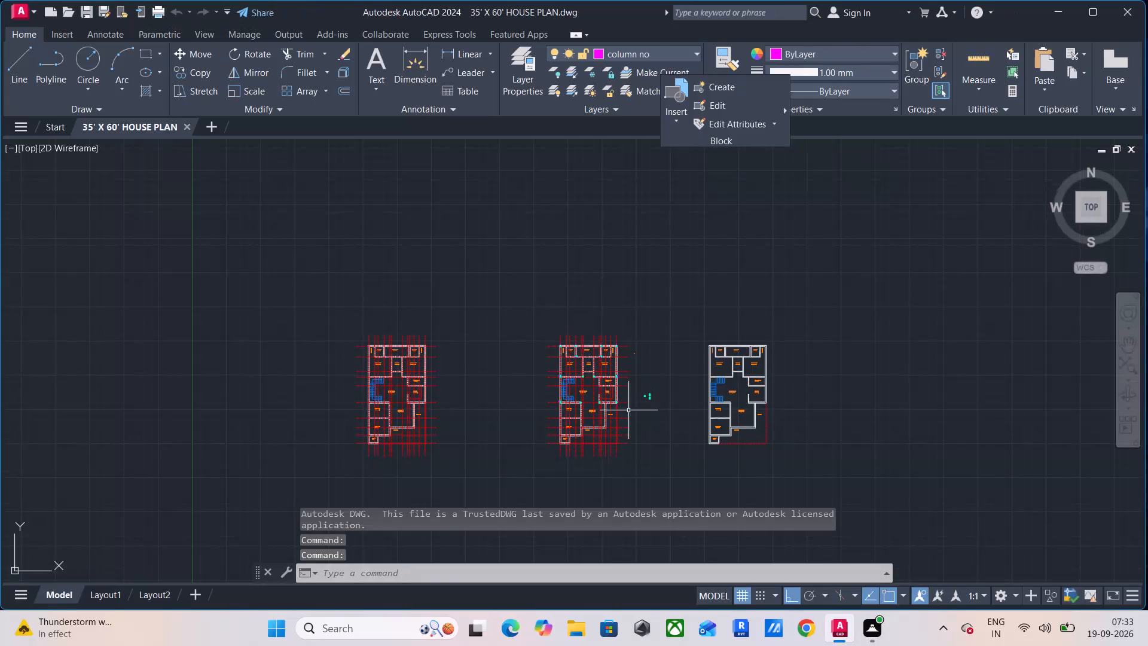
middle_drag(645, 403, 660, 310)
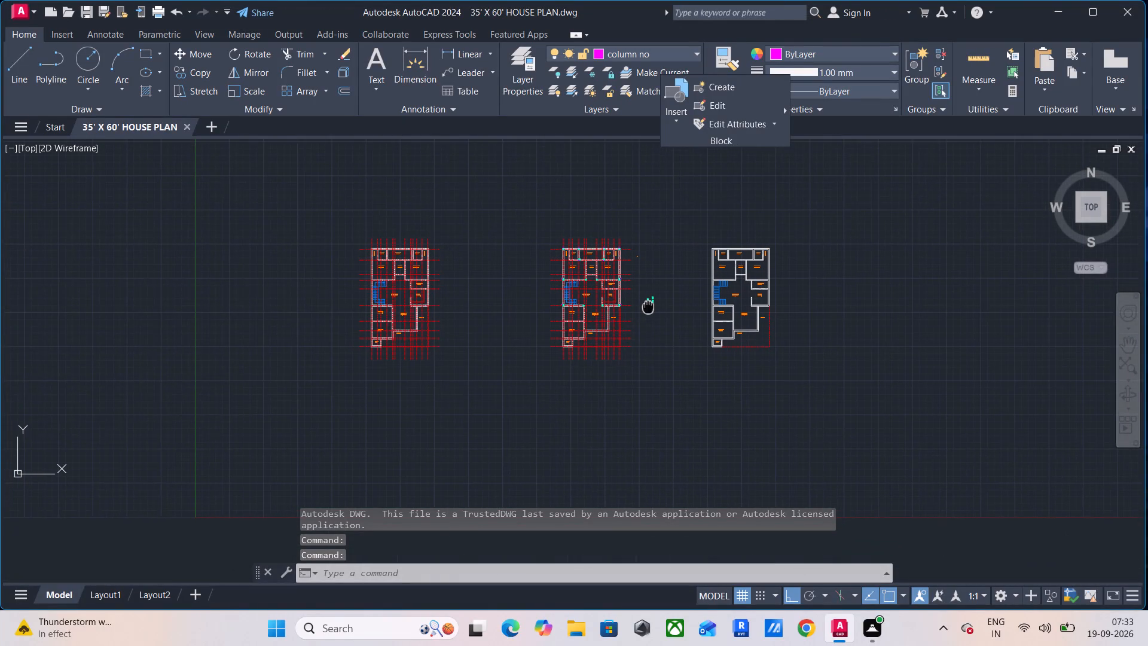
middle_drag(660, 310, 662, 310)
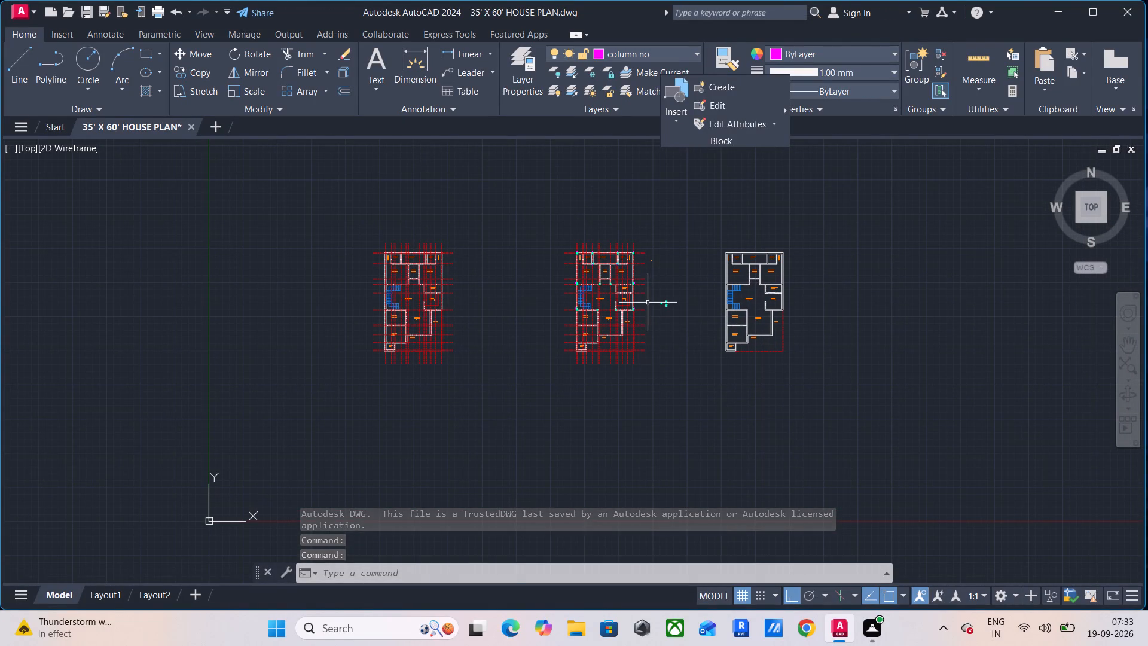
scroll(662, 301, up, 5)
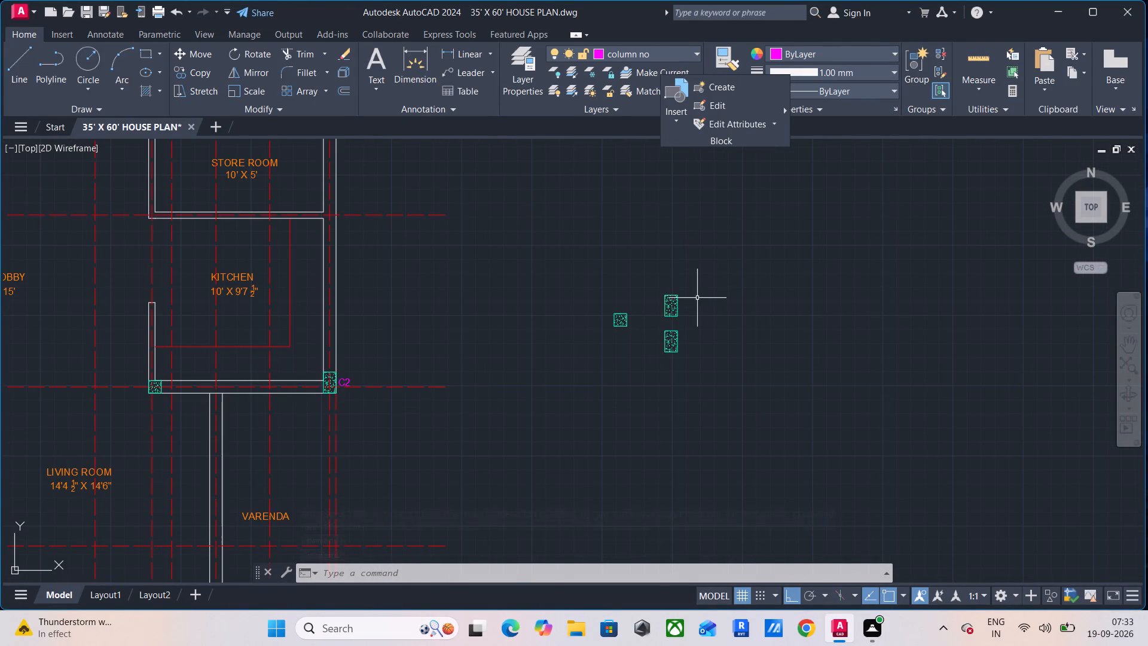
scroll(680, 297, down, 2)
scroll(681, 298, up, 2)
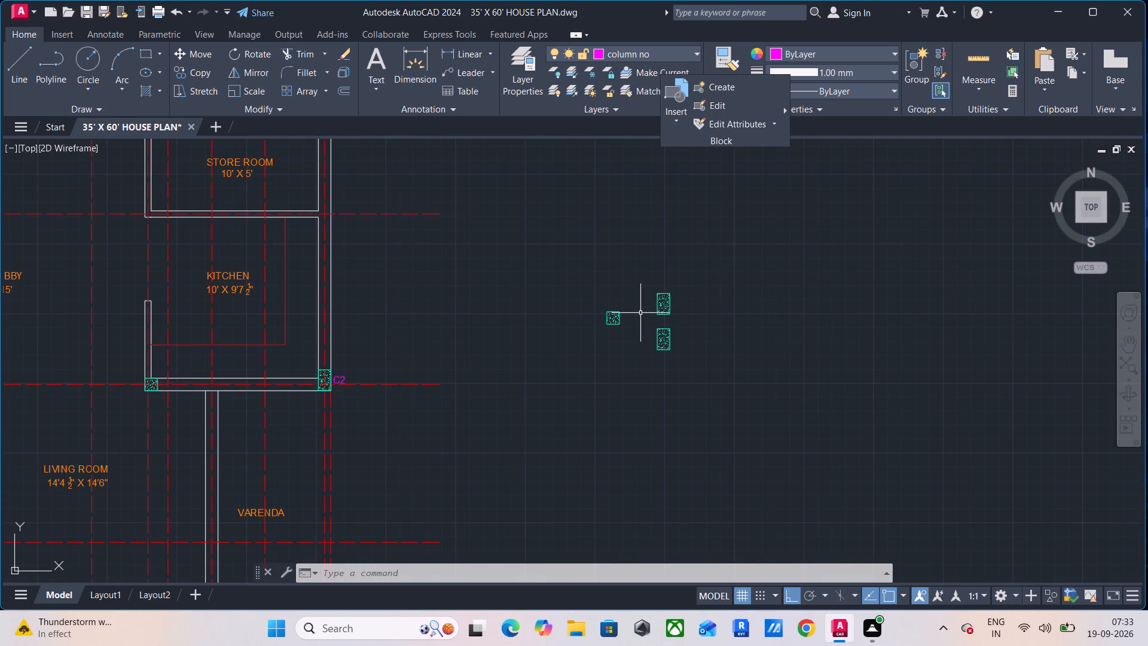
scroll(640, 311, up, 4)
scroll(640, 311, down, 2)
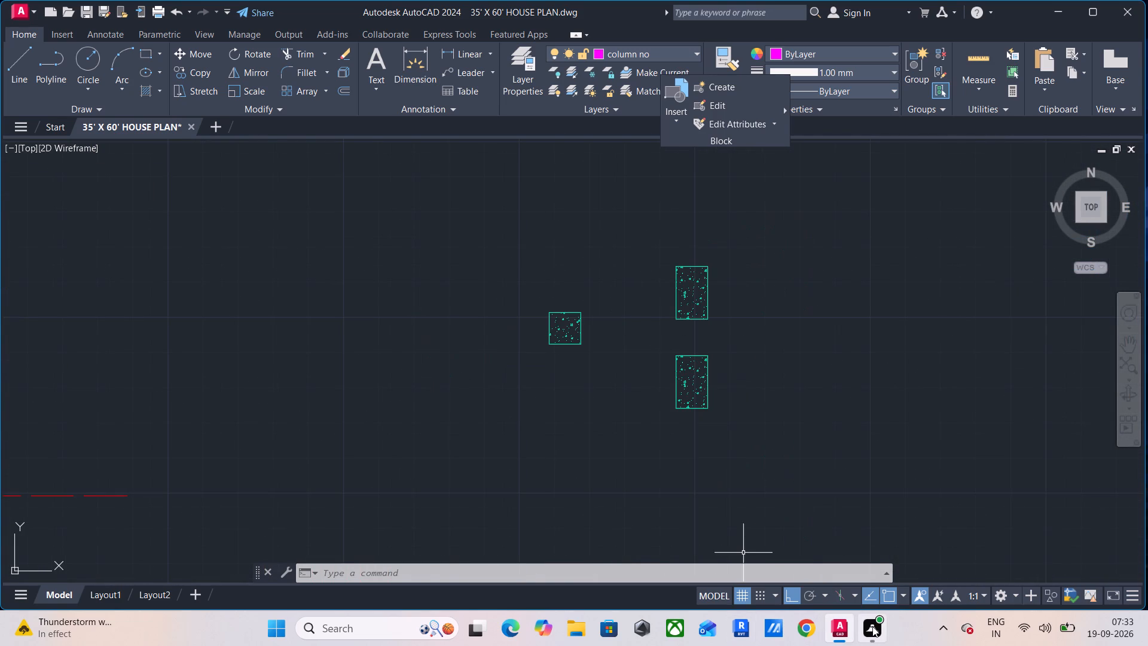